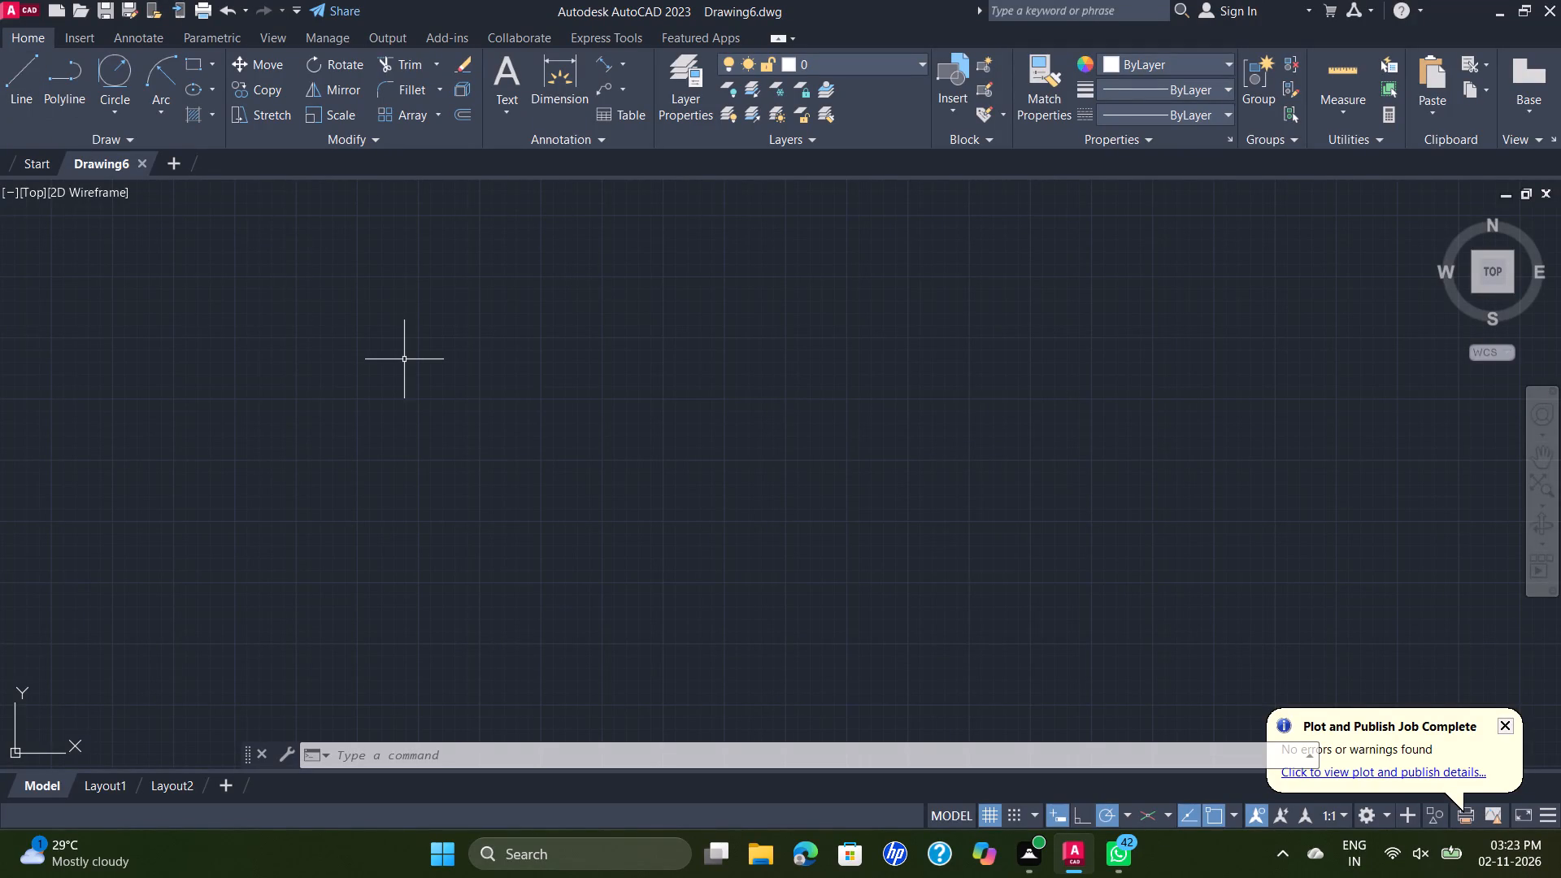
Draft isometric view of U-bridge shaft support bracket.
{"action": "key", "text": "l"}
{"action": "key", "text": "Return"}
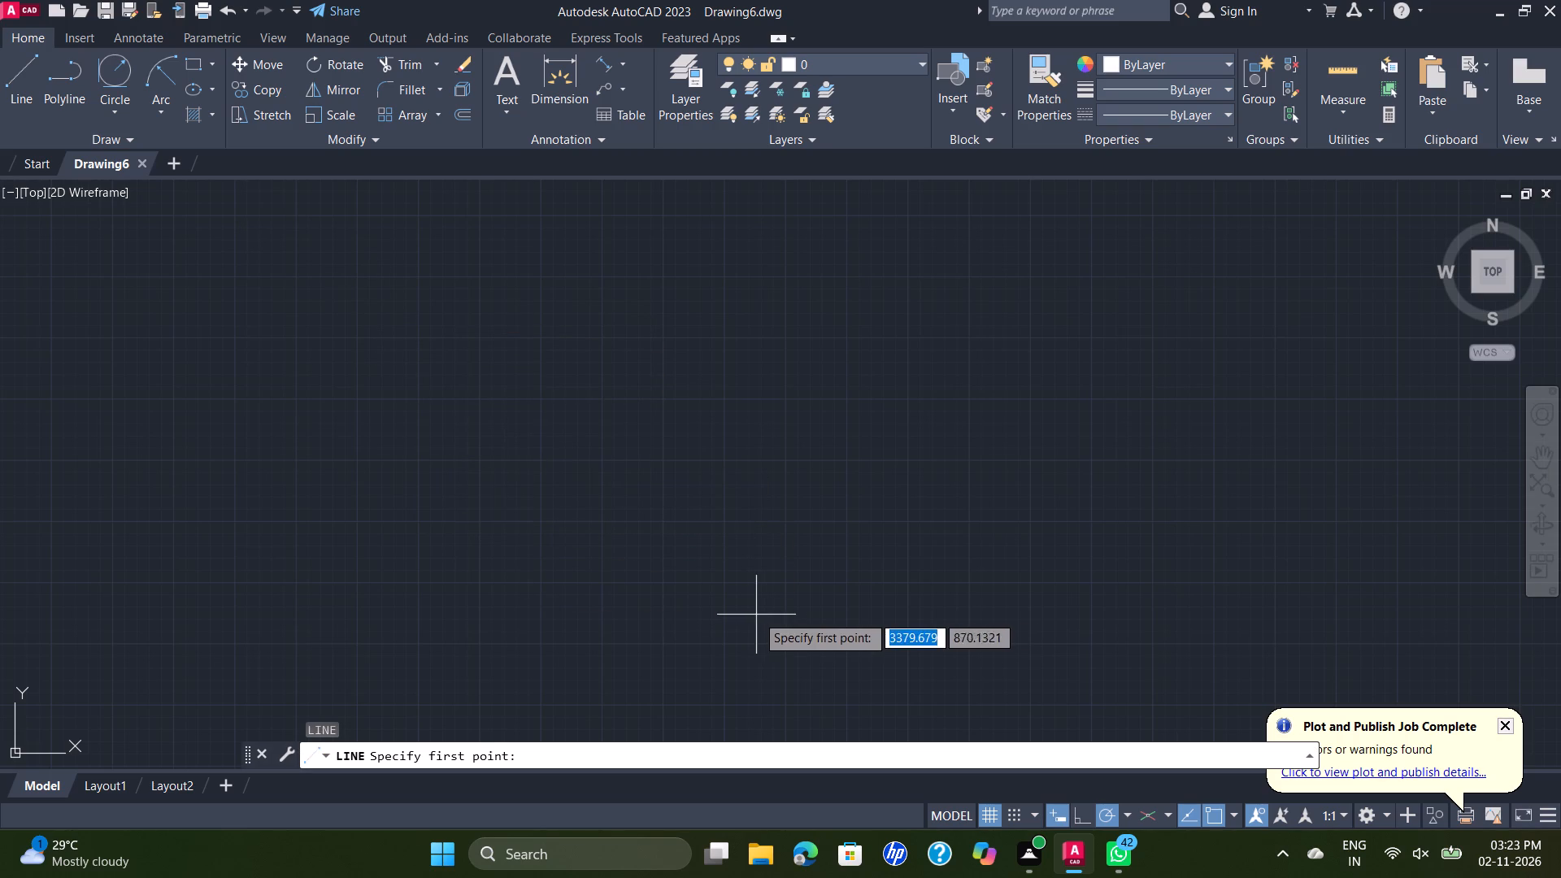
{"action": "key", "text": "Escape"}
Turn on isometric drafting and set the active plane to Isoplane Left.
{"action": "left_click", "coordinate": [1151, 819]}
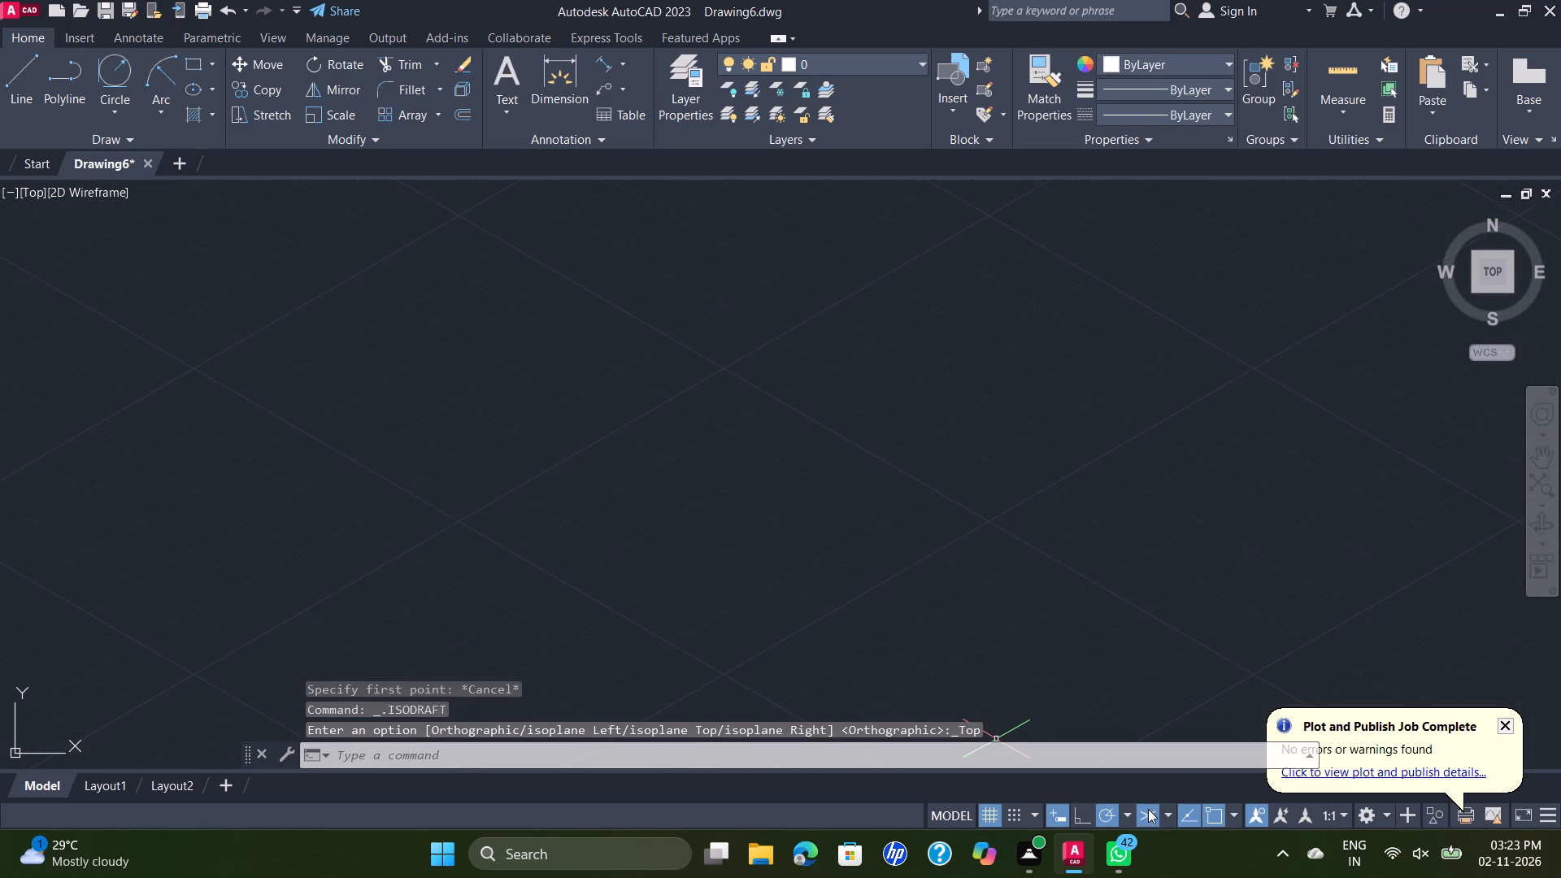
{"action": "left_click", "coordinate": [1171, 816]}
{"action": "left_click", "coordinate": [1197, 722]}
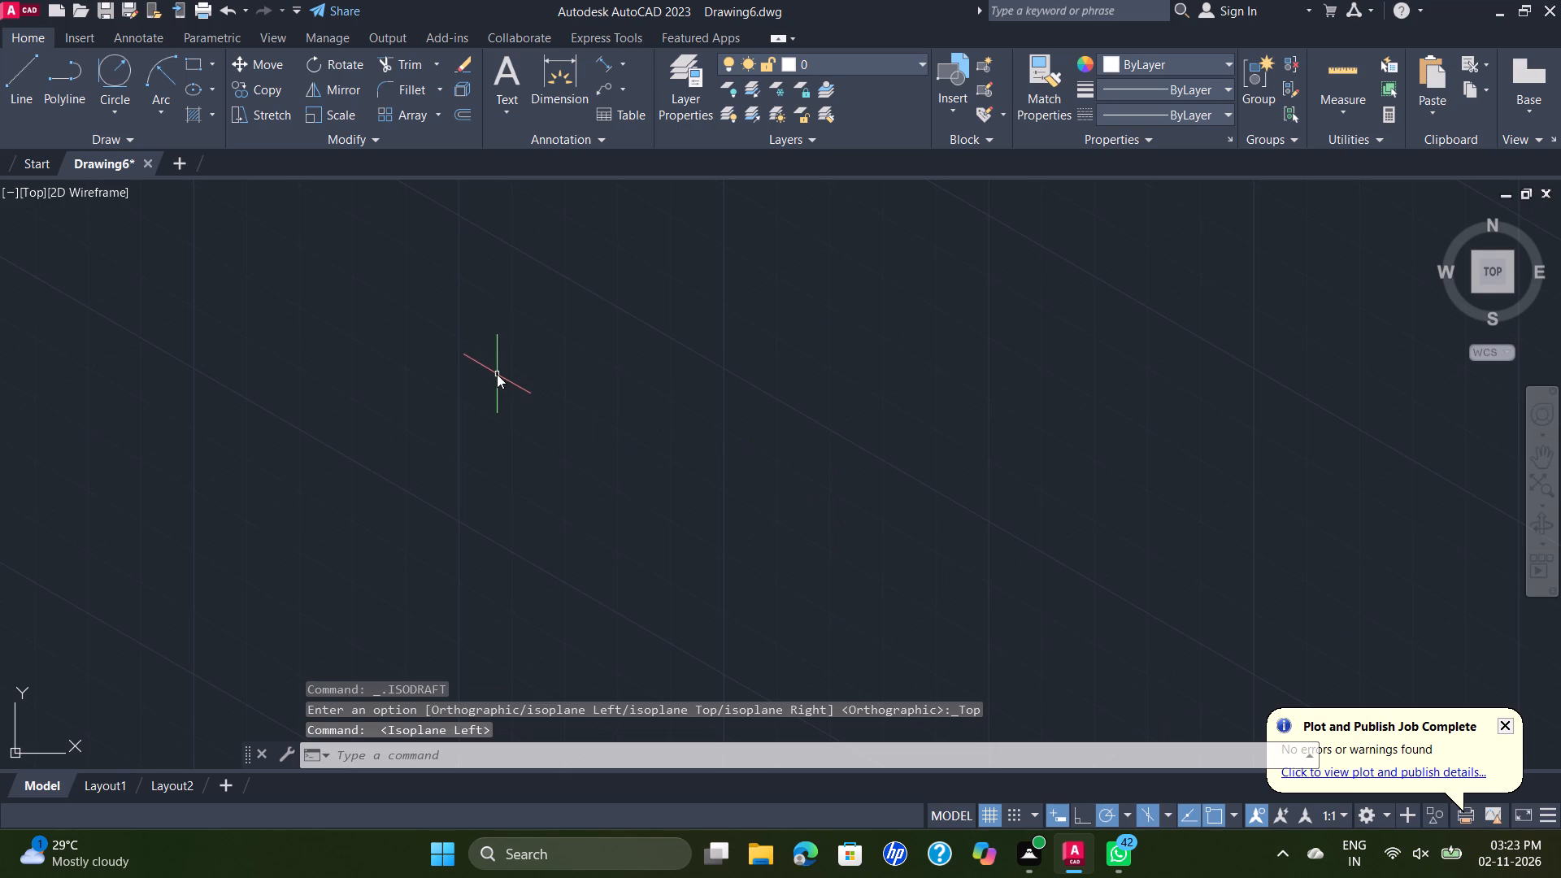
Draw a line 166 long at 330° as the lower edge of the isometric block.
{"action": "key", "text": "l"}
{"action": "key", "text": "Return"}
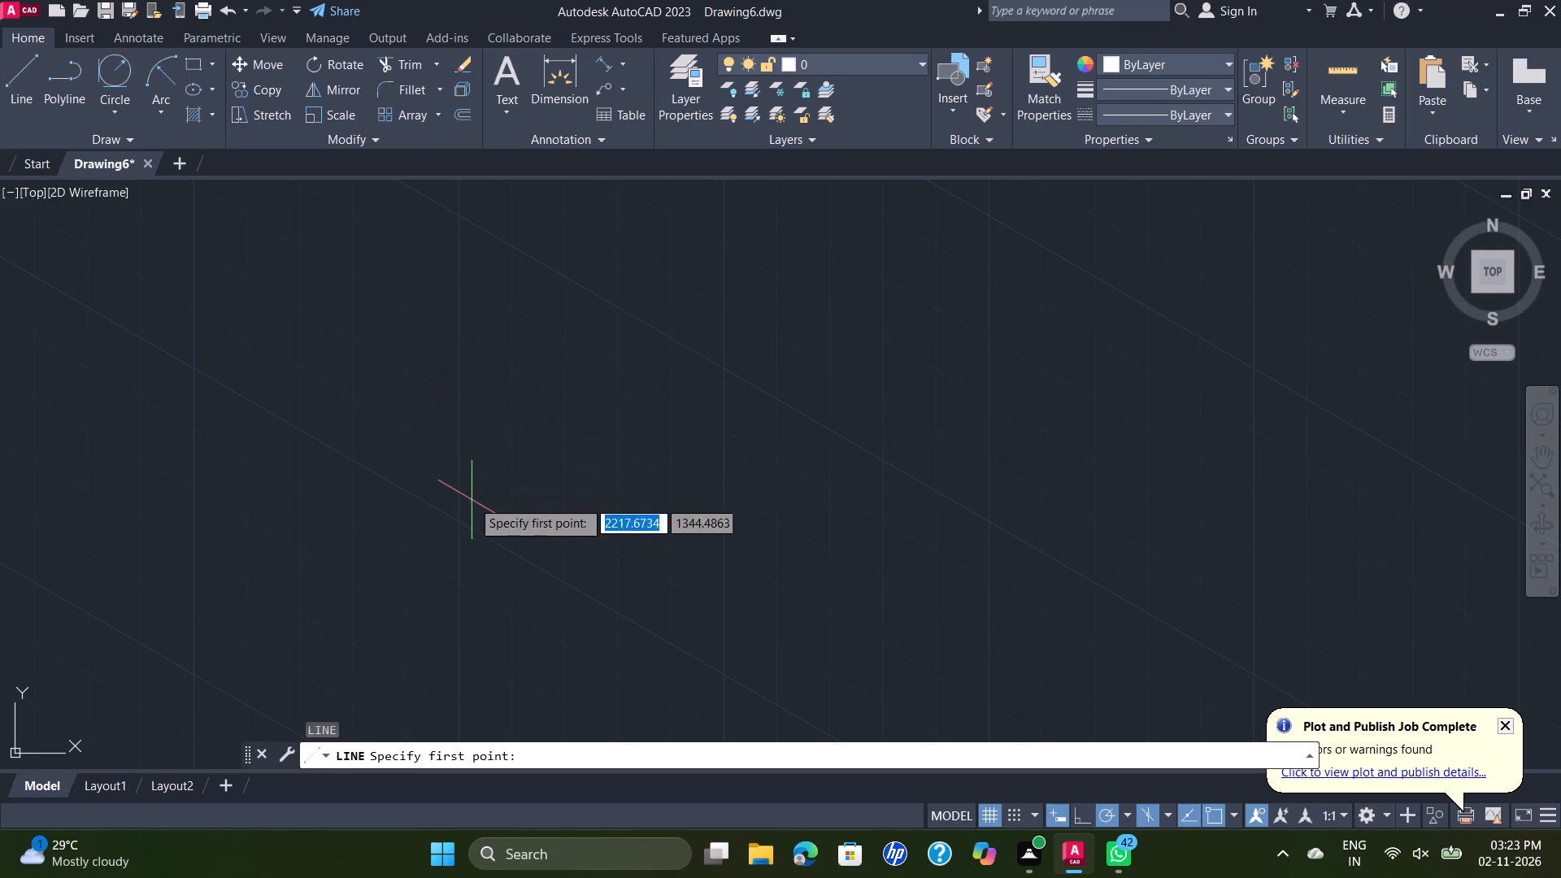
{"action": "left_click", "coordinate": [456, 515]}
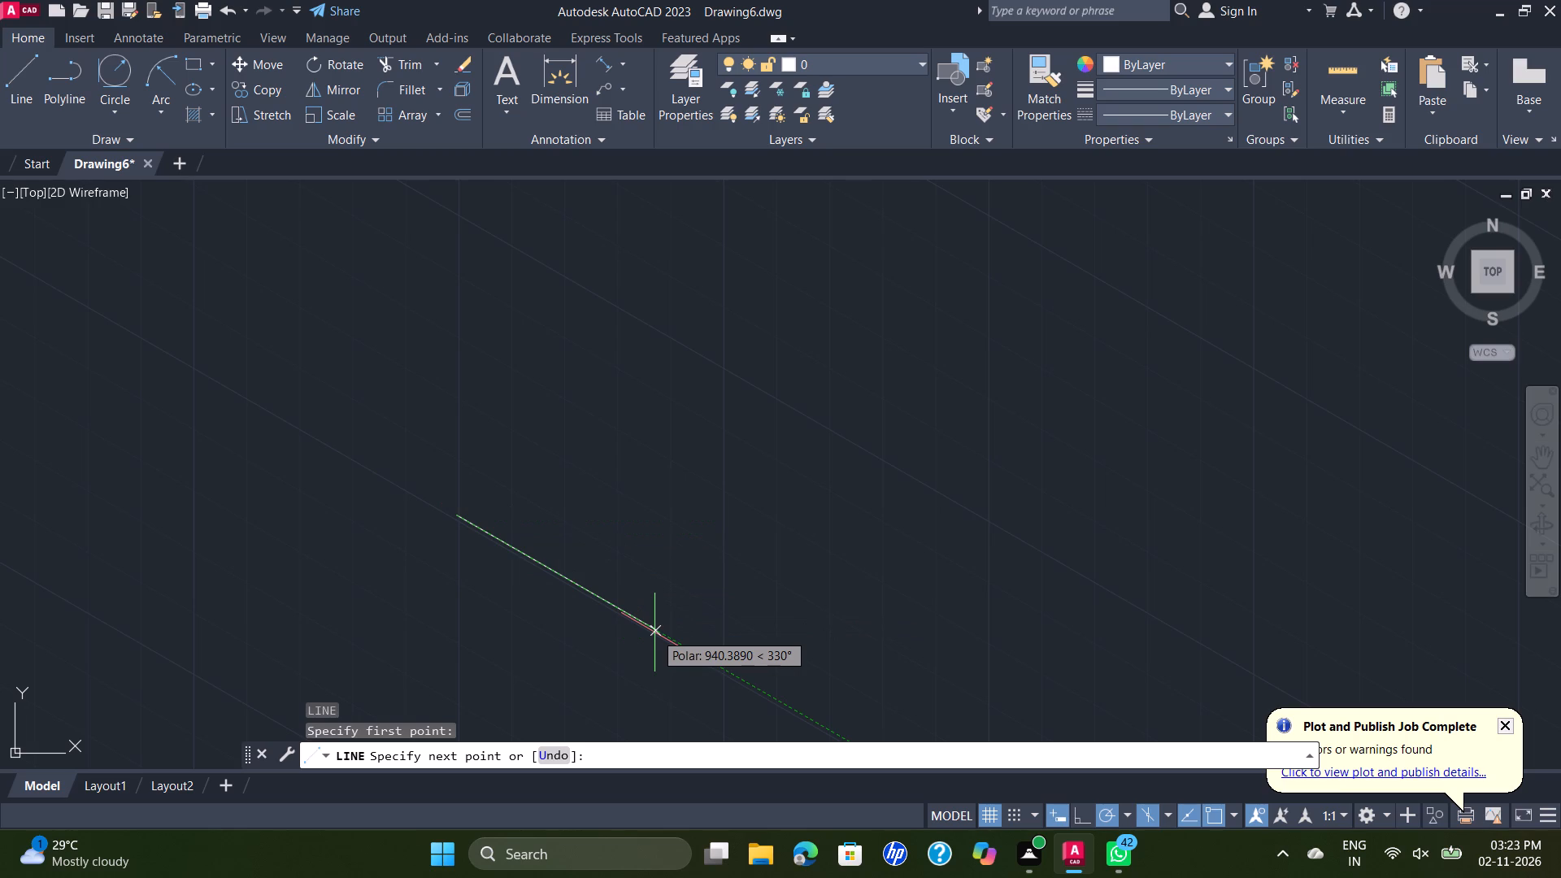
{"action": "type", "text": "166"}
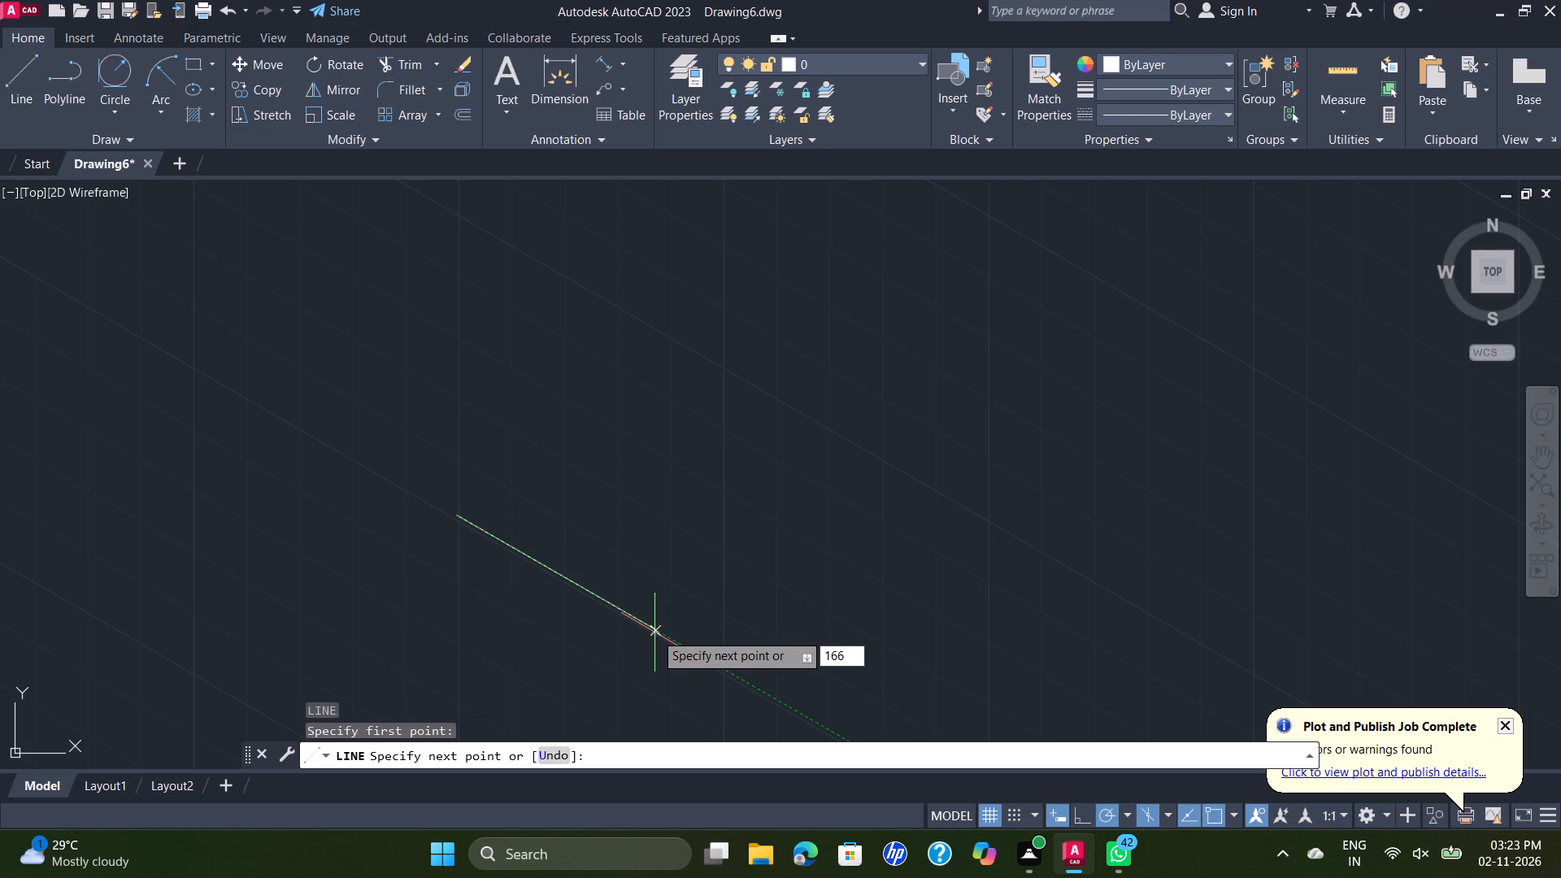
{"action": "key", "text": "Return"}
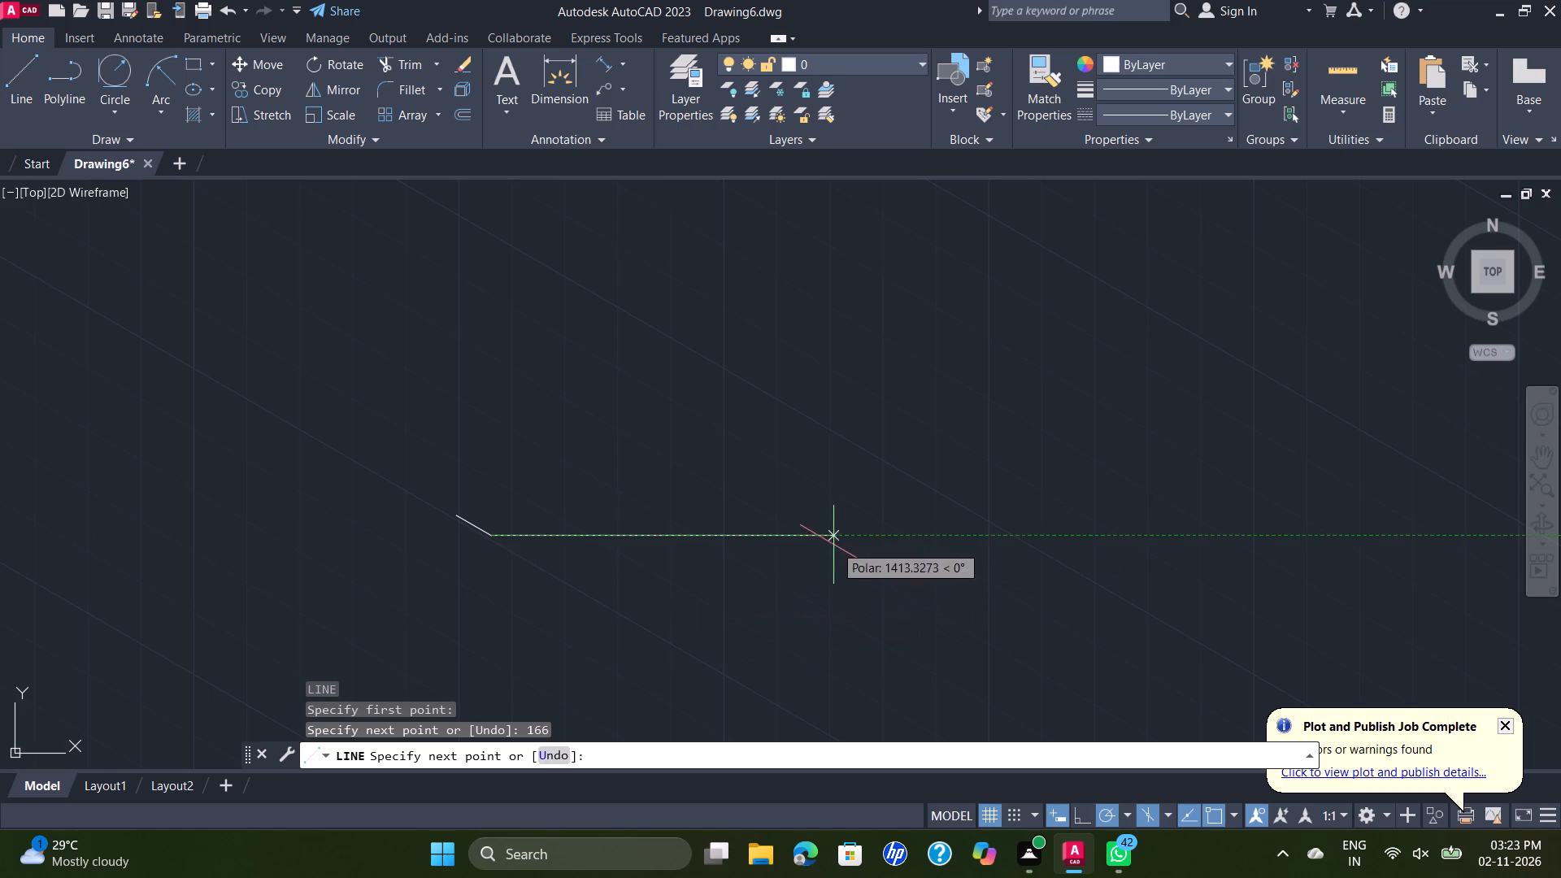
Continue the line chain into a closed end face: 71 at 30°, 12 up, 71 at 210°, and back down to the 166 line's lower endpoint.
{"action": "scroll", "coordinate": [422, 516], "scroll_direction": "up", "scroll_amount": 4}
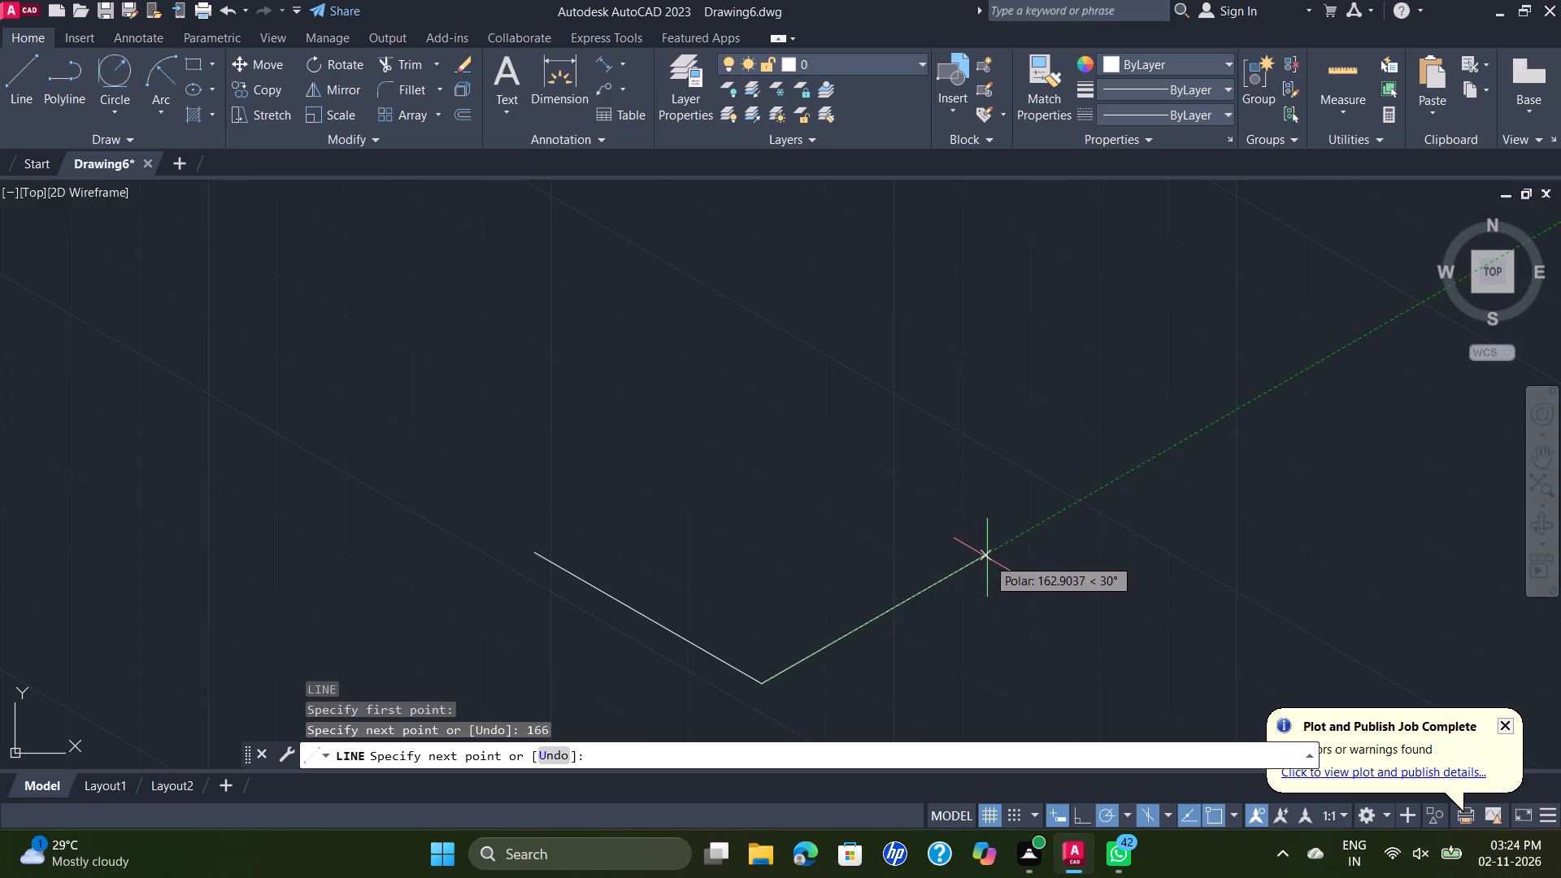
{"action": "key", "text": "7"}
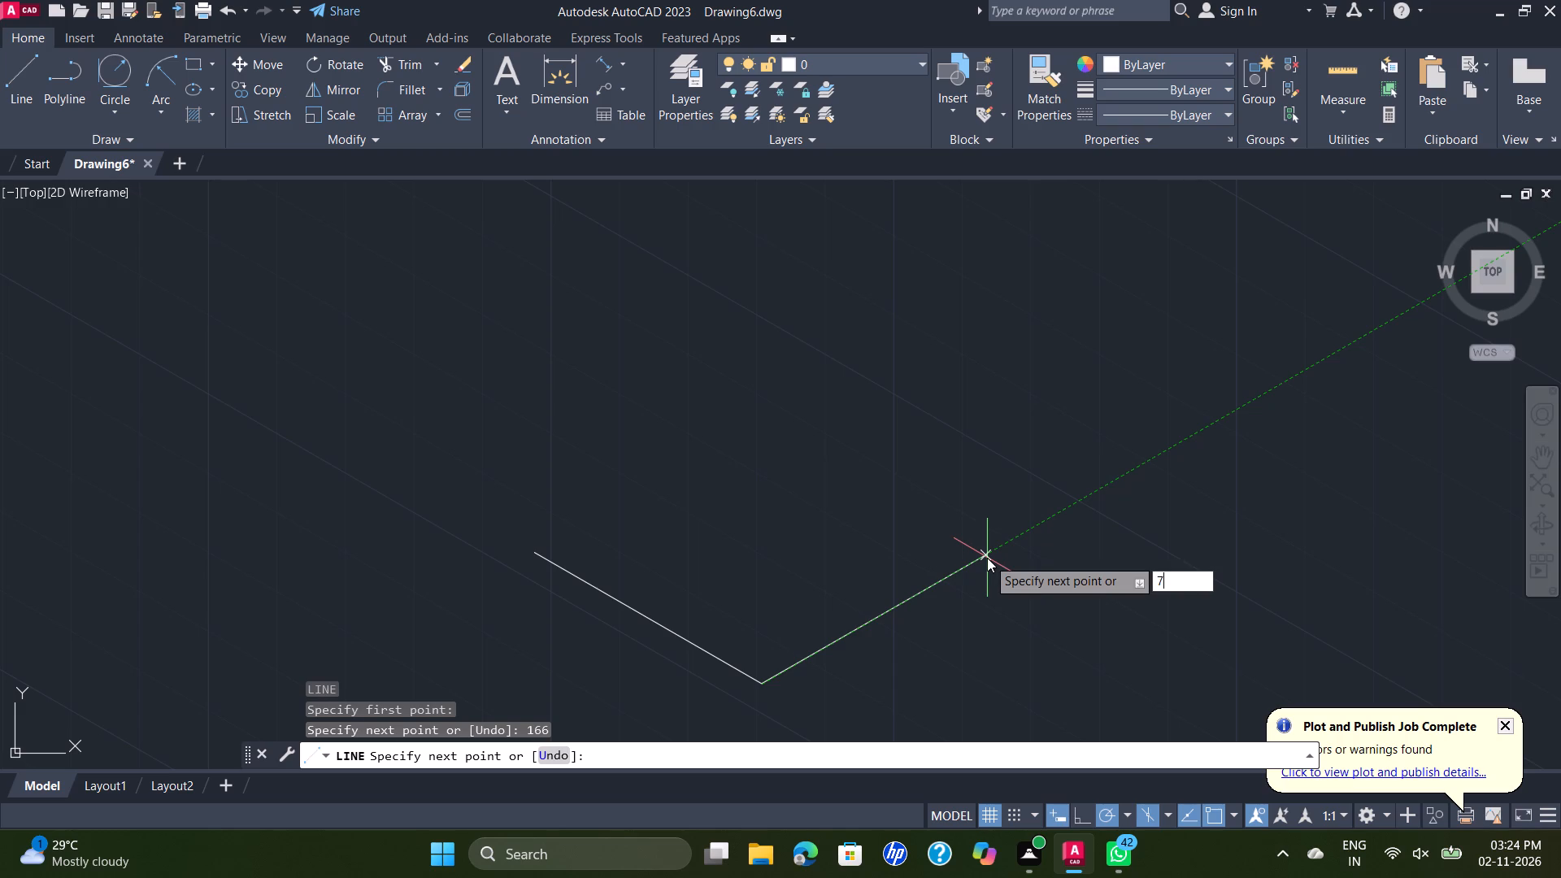
{"action": "key", "text": "1"}
{"action": "key", "text": "Return"}
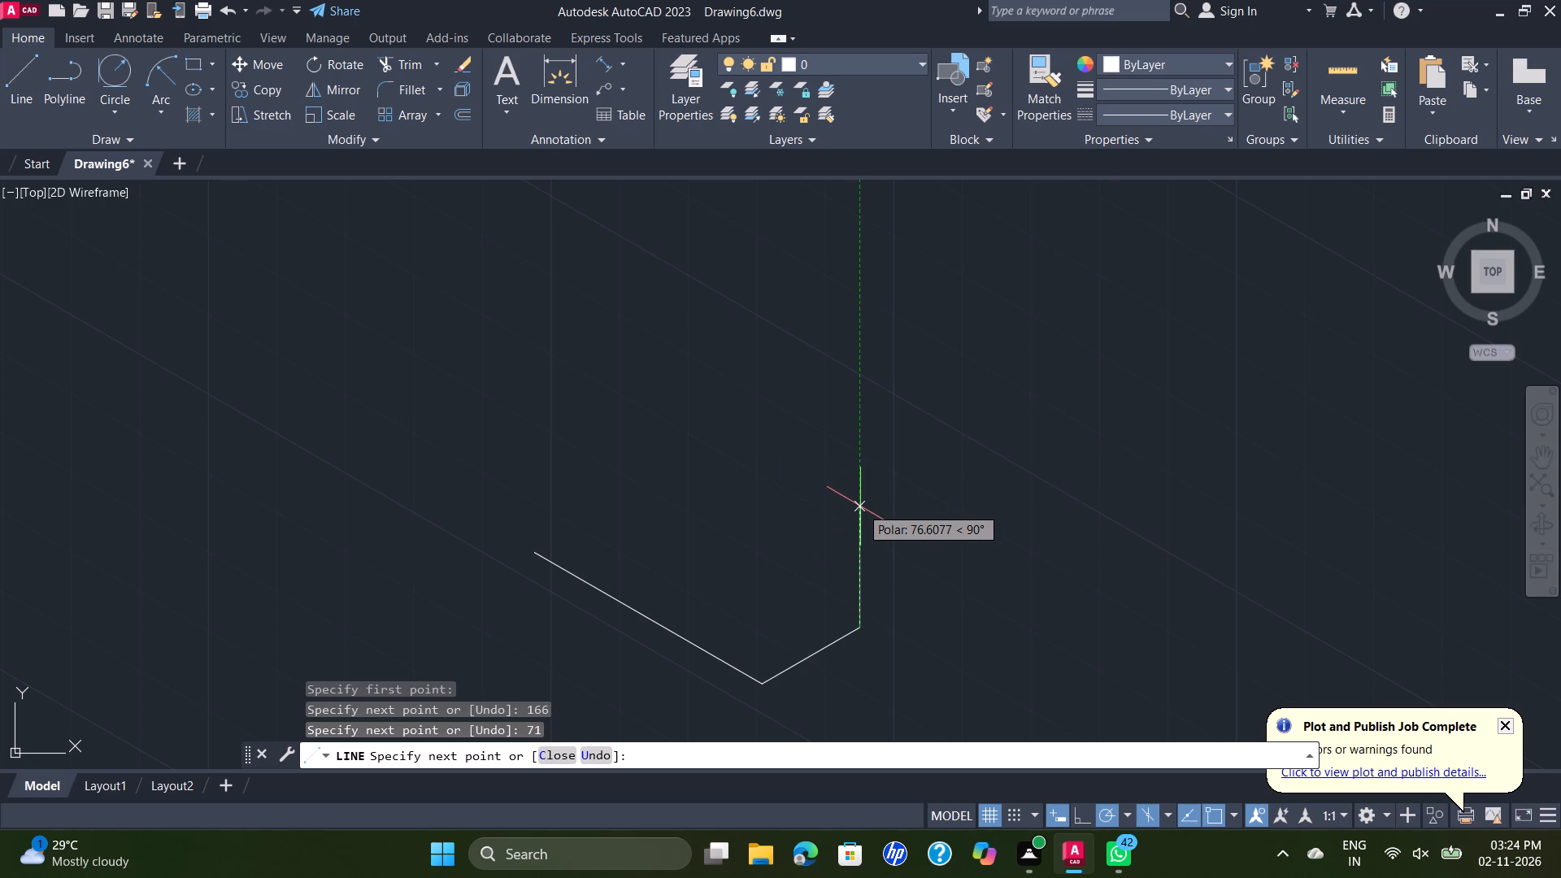
{"action": "type", "text": "12"}
{"action": "key", "text": "Return"}
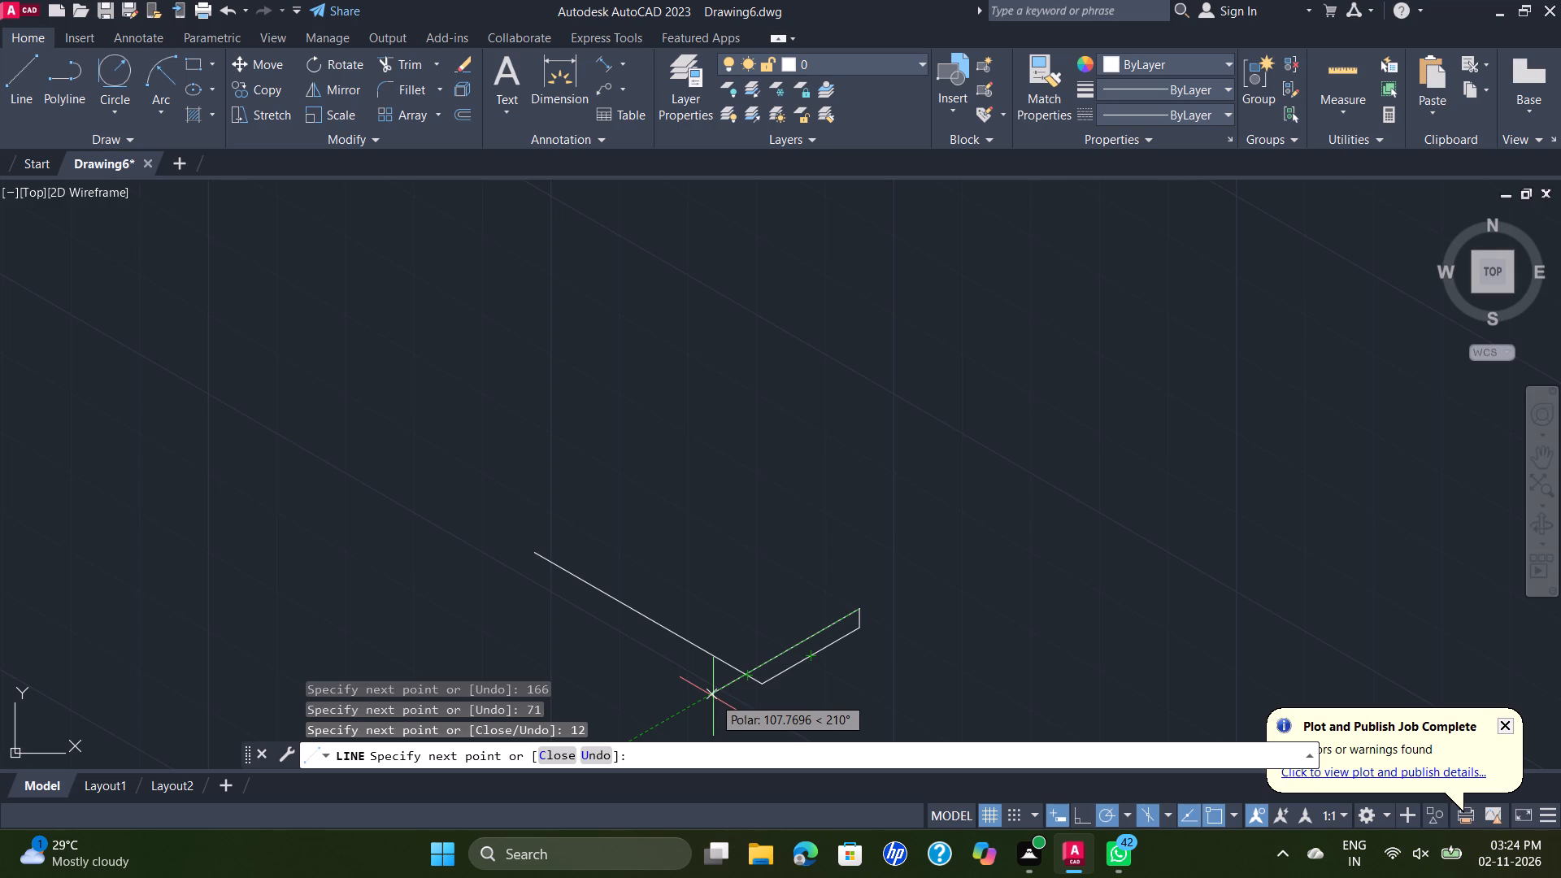
{"action": "type", "text": "71"}
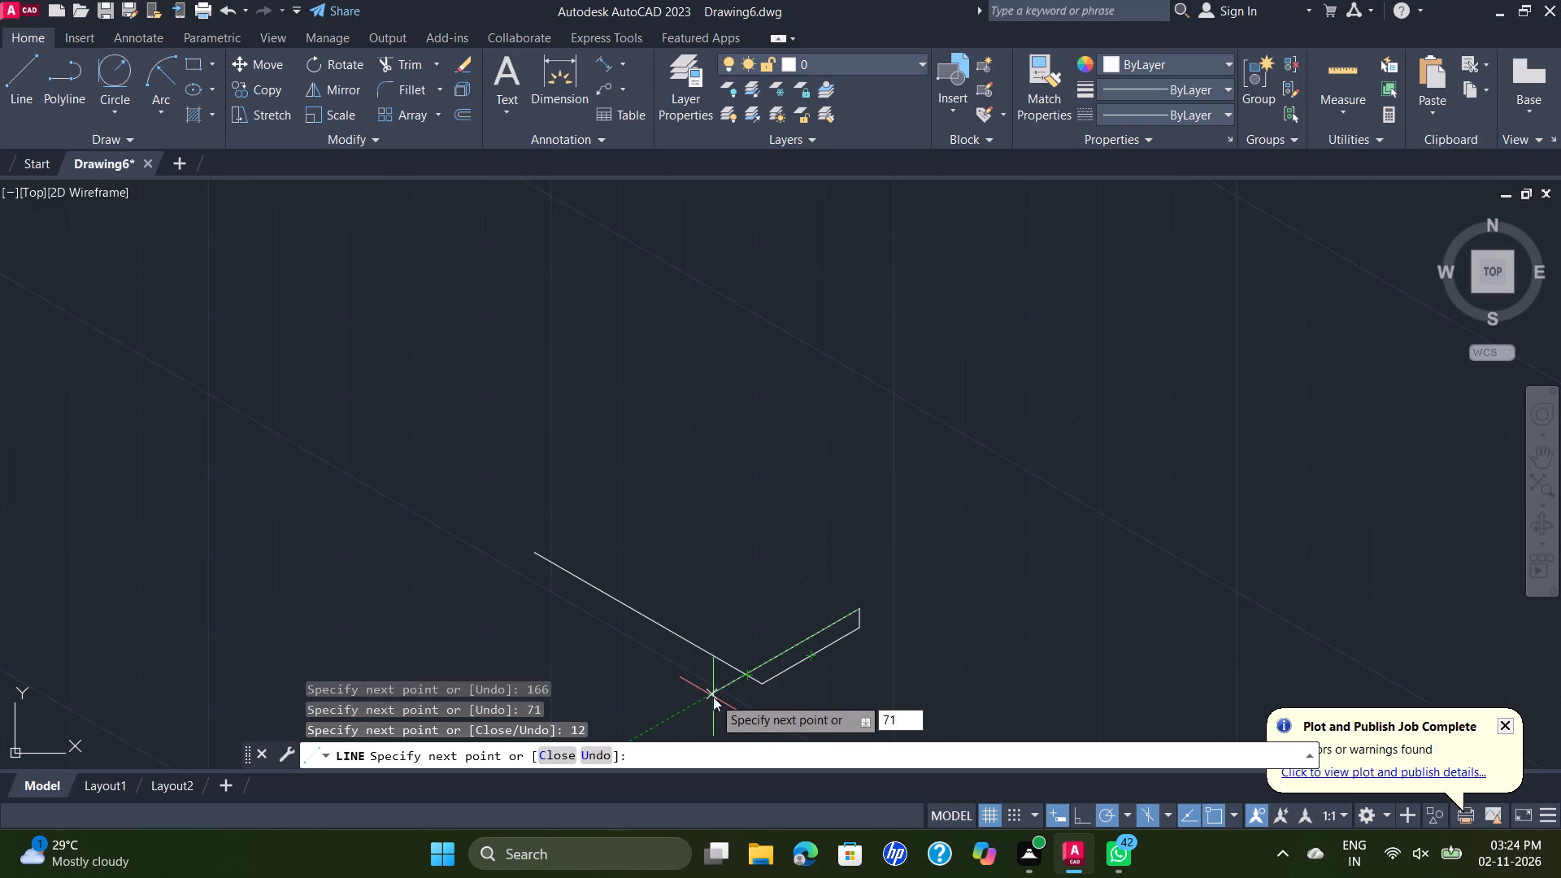
{"action": "key", "text": "Return"}
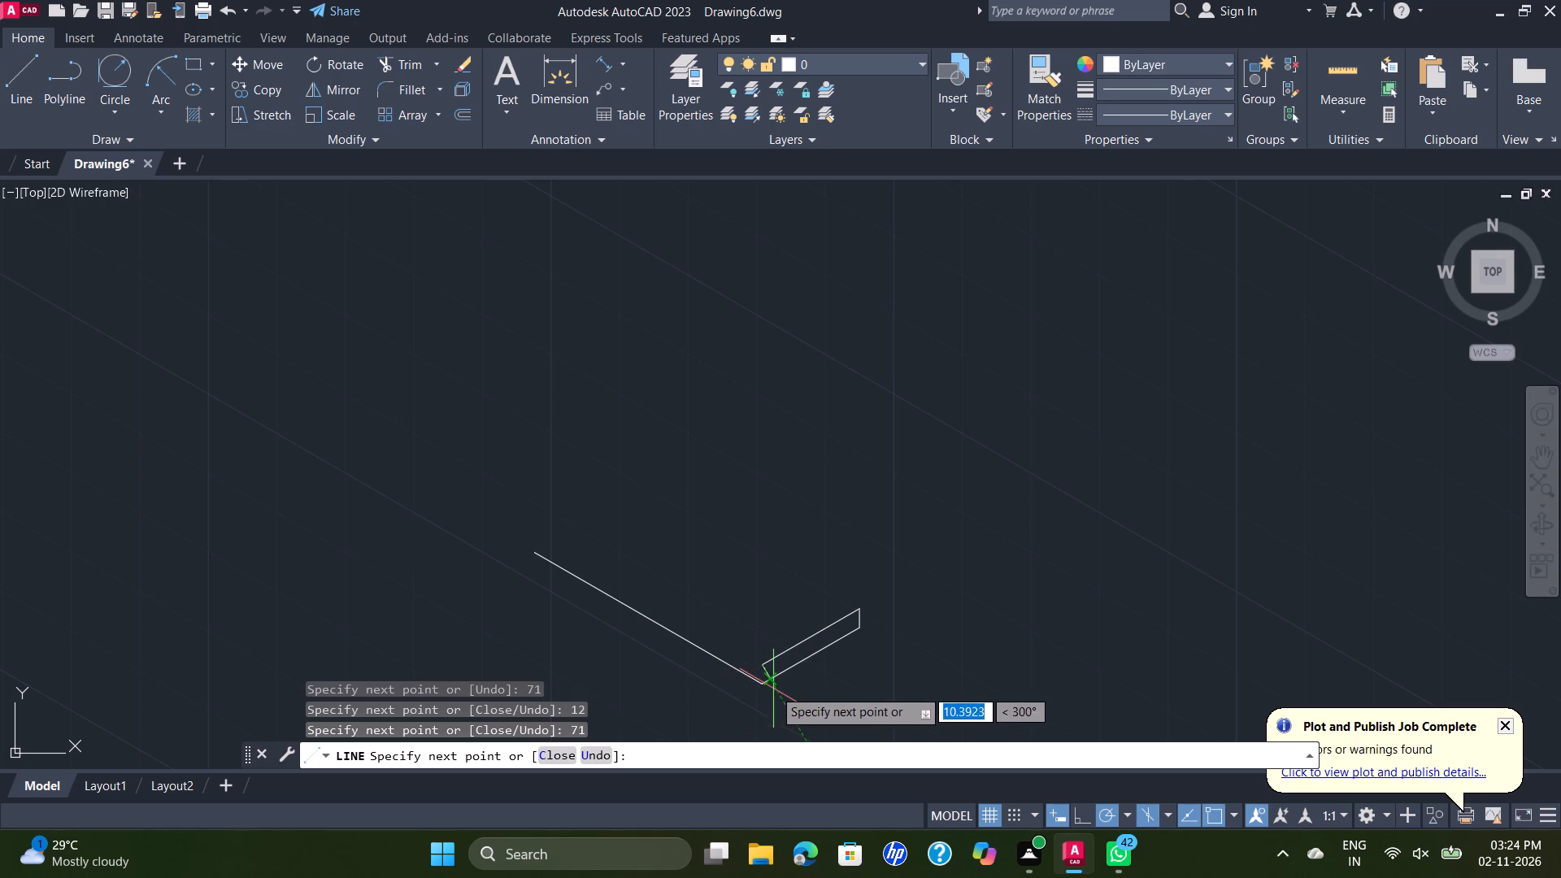
{"action": "left_click", "coordinate": [764, 688]}
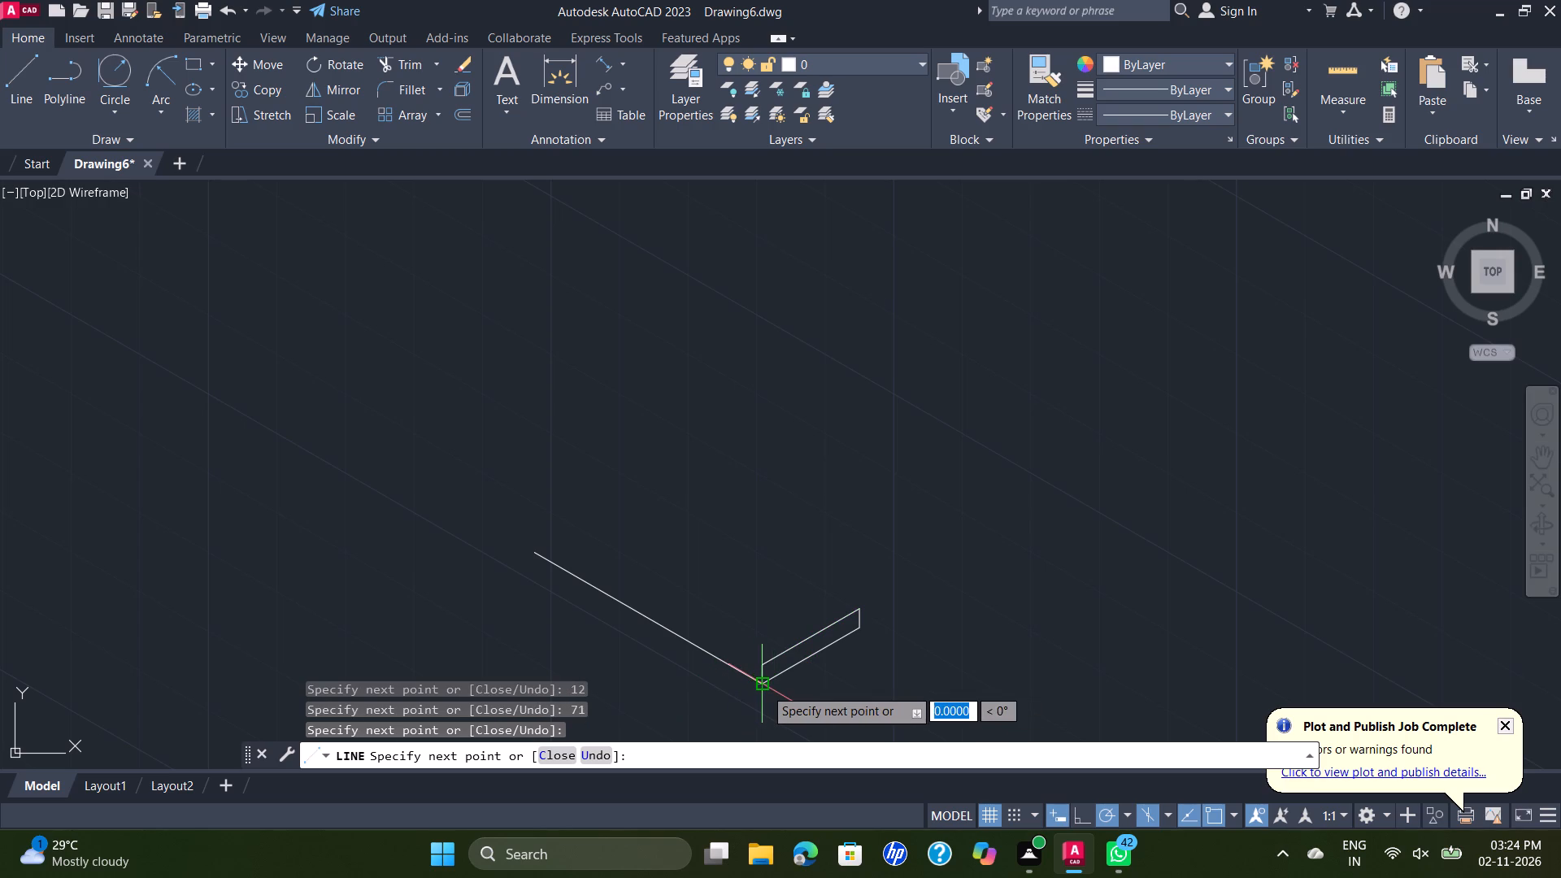
{"action": "key", "text": "Escape"}
Set the drawing units' length precision to 0.00.
{"action": "middle_click_drag", "start_coordinate": [1023, 581], "coordinate": [1018, 494]}
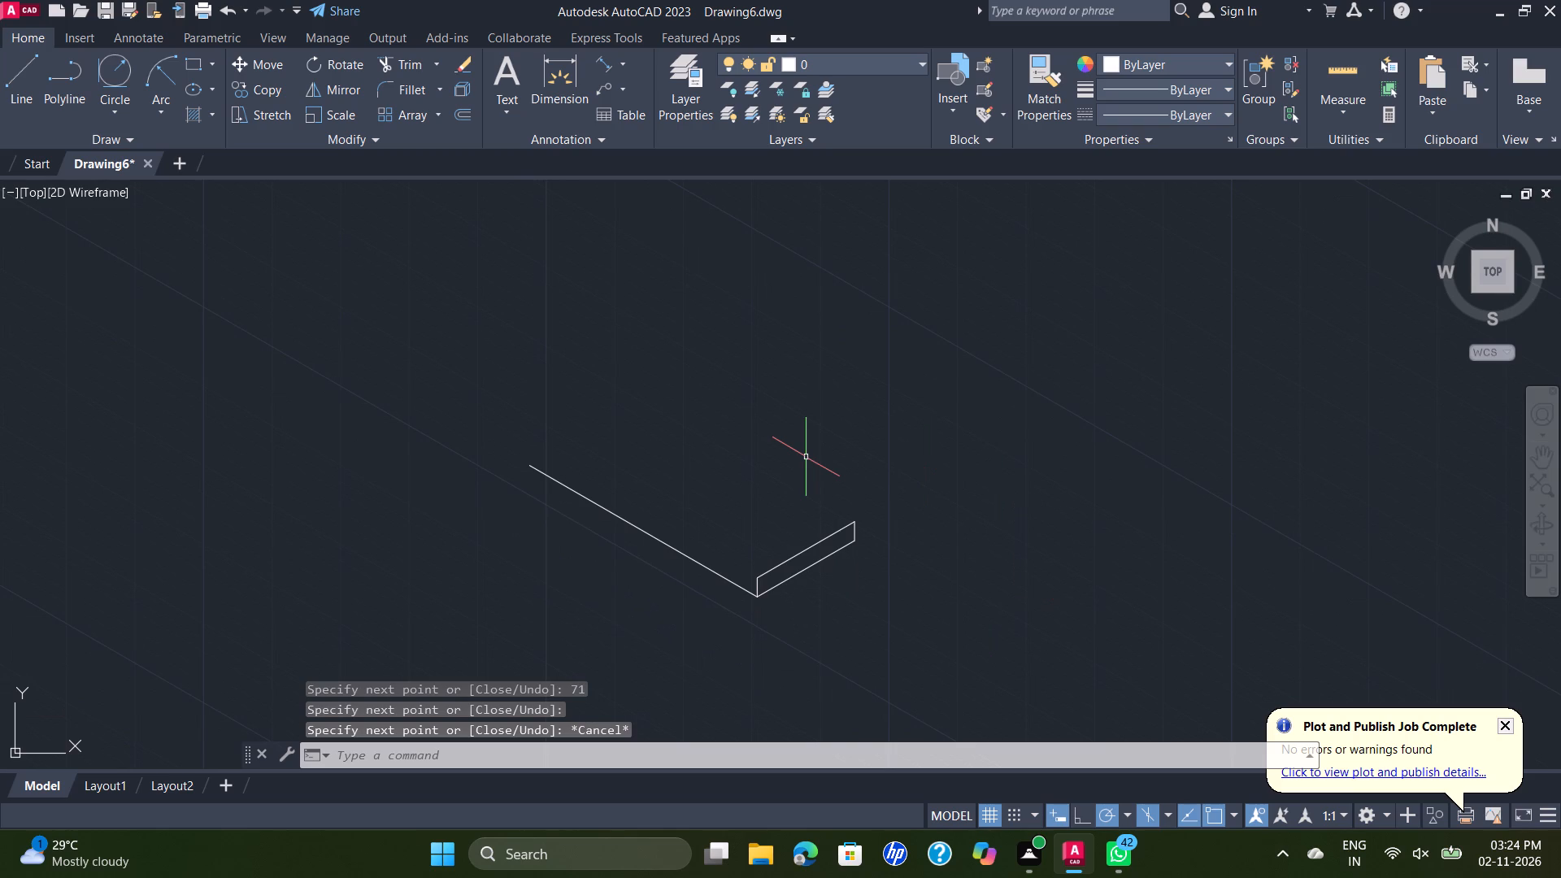
{"action": "key", "text": "u"}
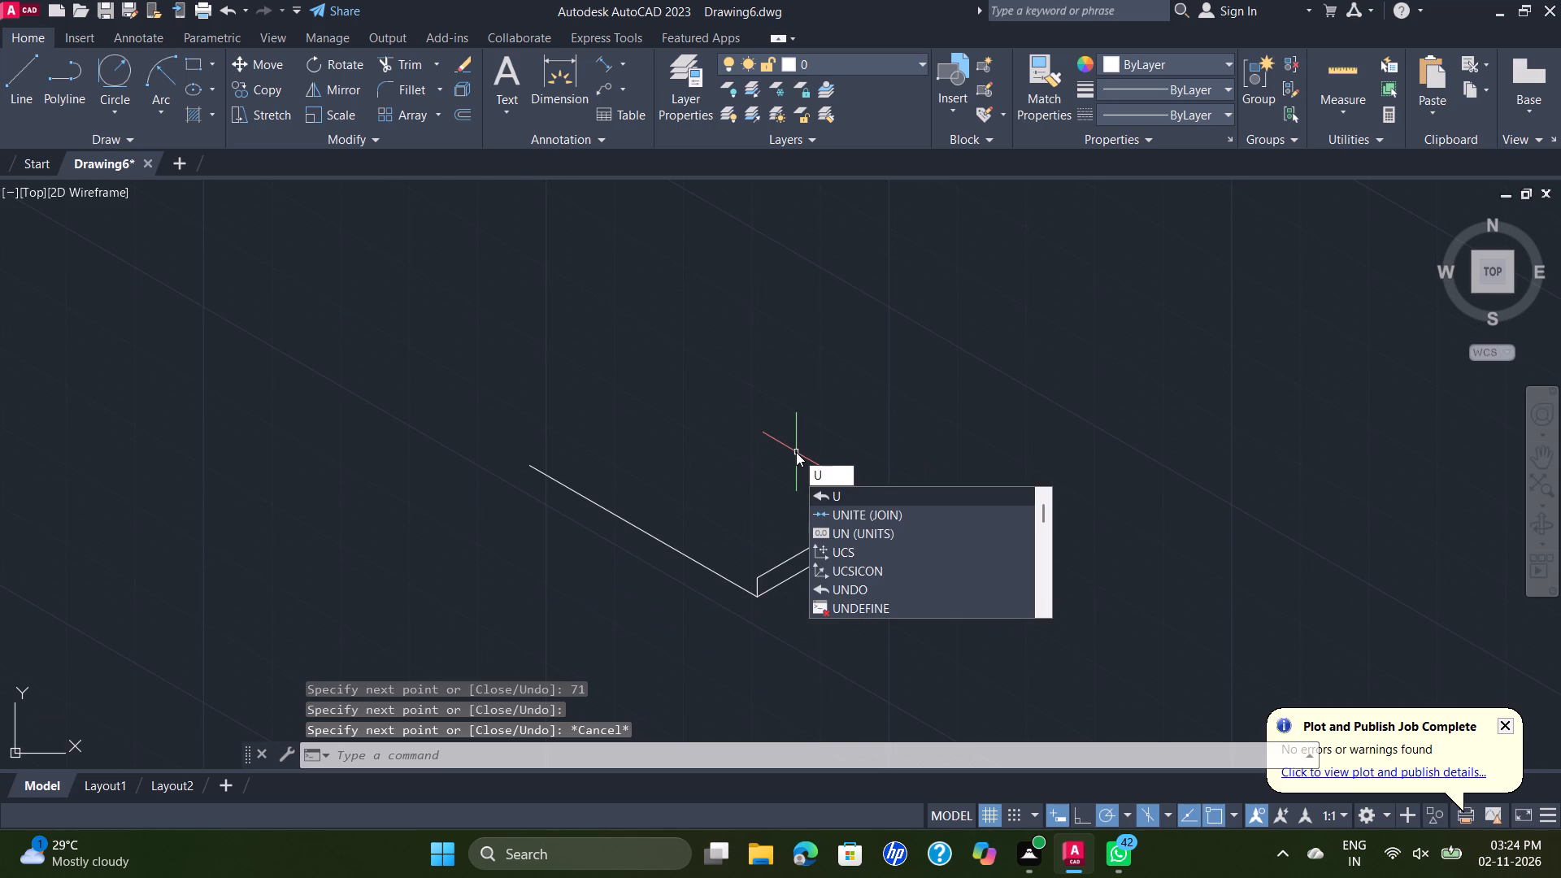
{"action": "key", "text": "n"}
{"action": "key", "text": "Return"}
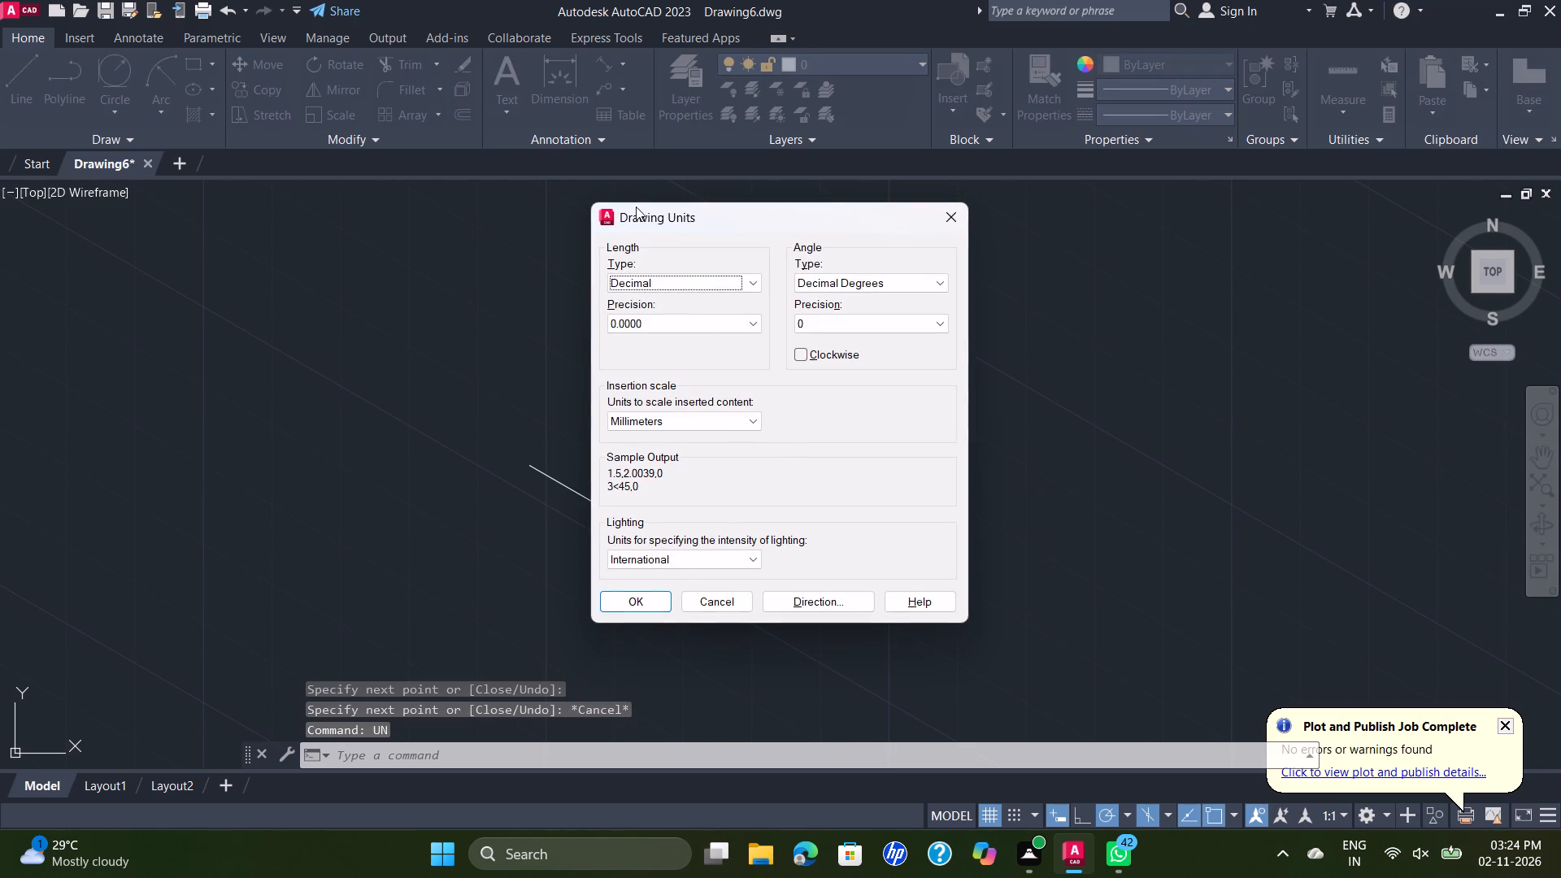
{"action": "left_click", "coordinate": [754, 328]}
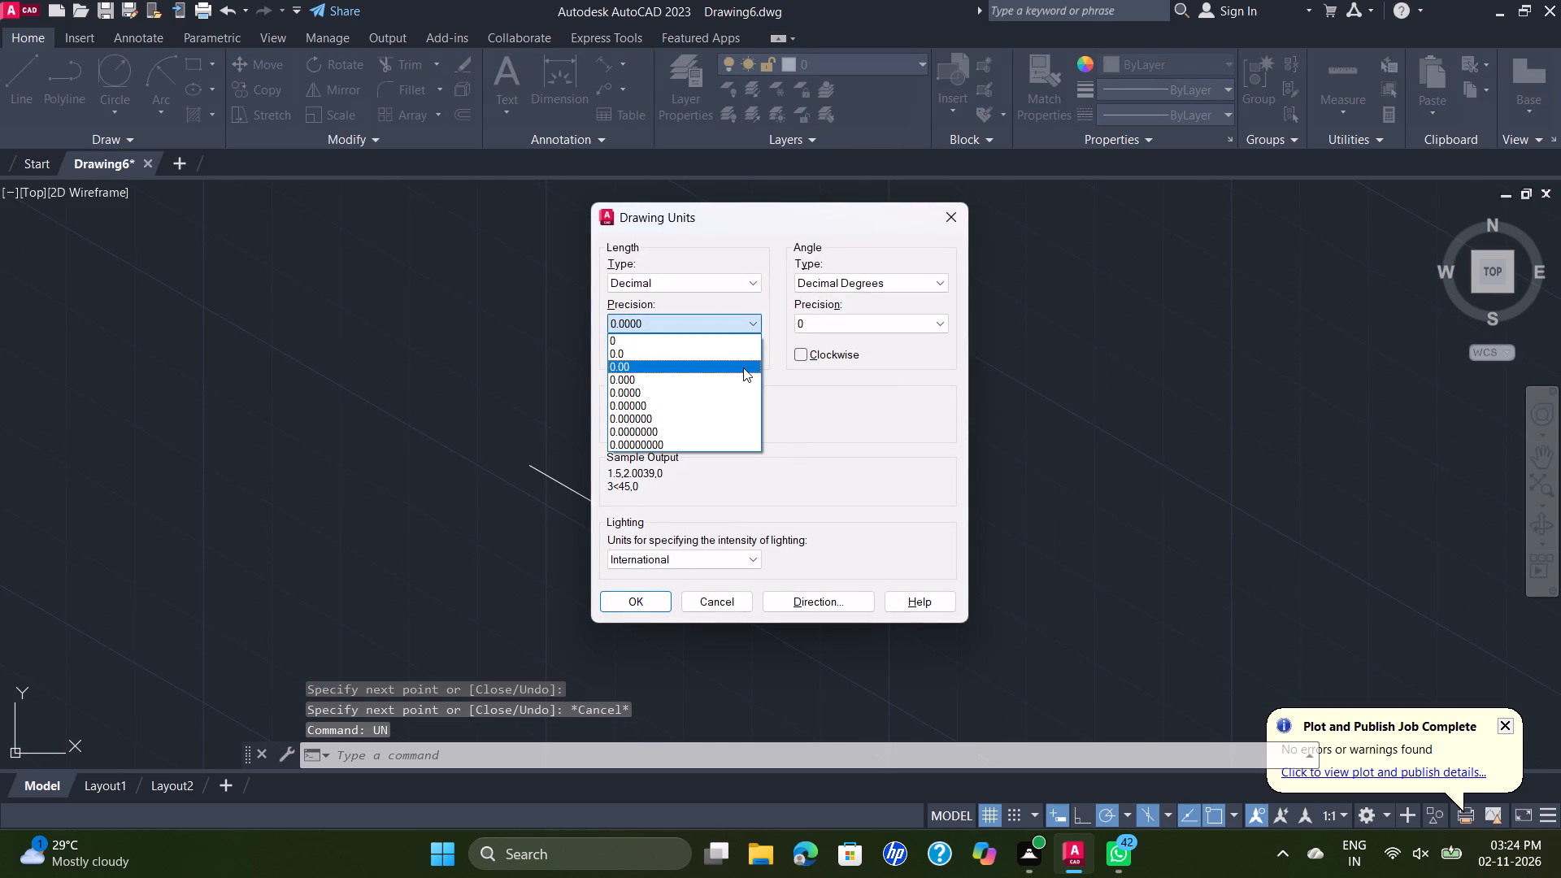
{"action": "left_click", "coordinate": [741, 365]}
{"action": "left_click", "coordinate": [649, 598]}
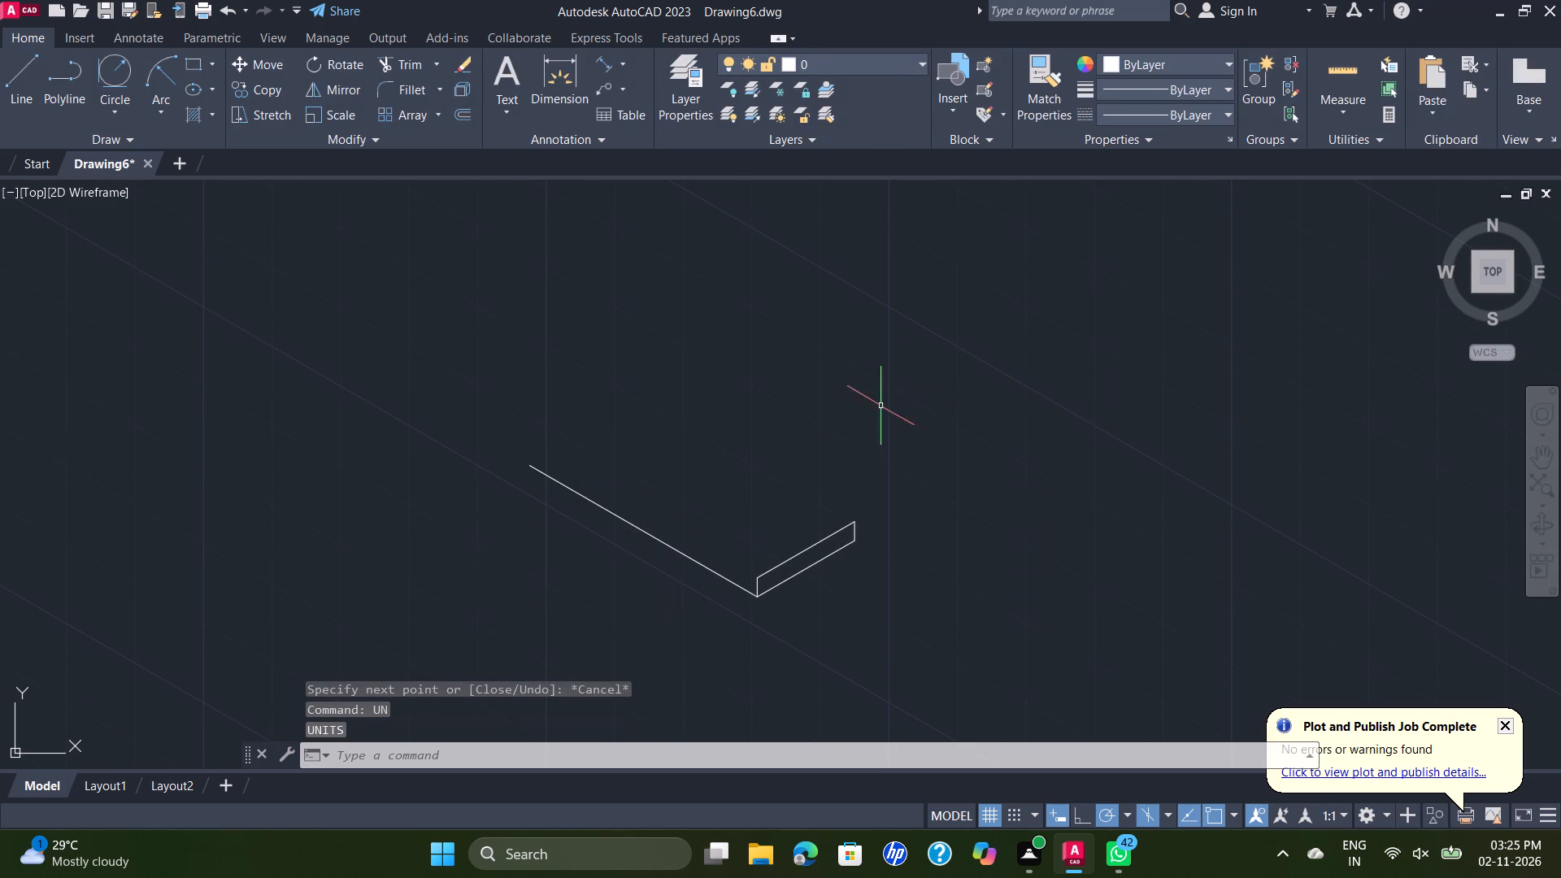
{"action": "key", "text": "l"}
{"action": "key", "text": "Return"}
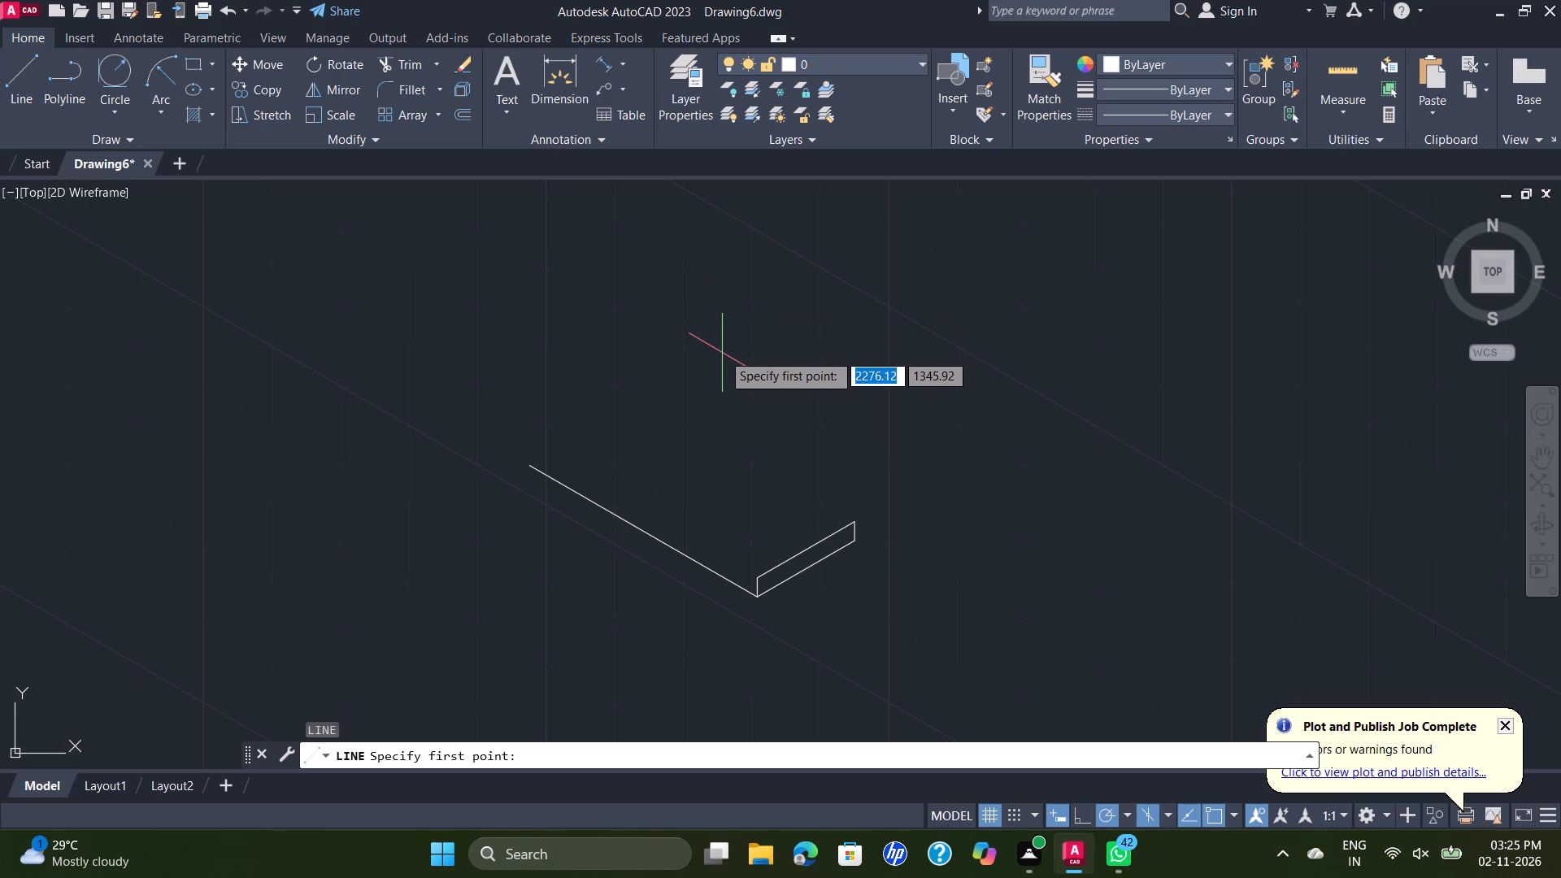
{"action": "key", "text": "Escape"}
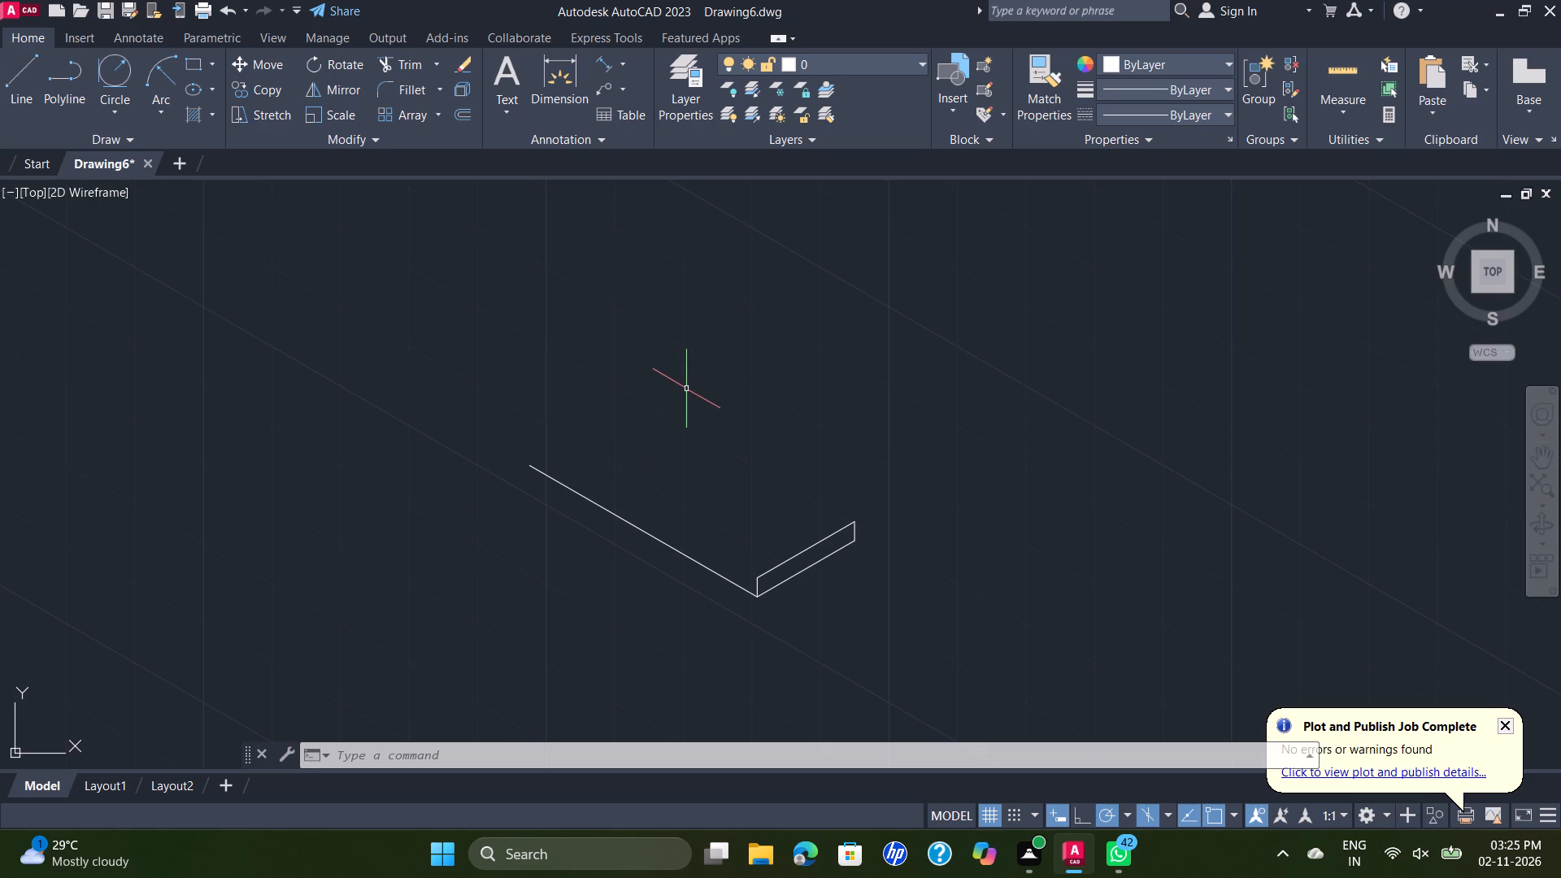
Draw a line 45 long at 150° from the end face's upper near corner, parallel to the 166 line.
{"action": "key", "text": "l"}
{"action": "key", "text": "Return"}
{"action": "left_click", "coordinate": [756, 575]}
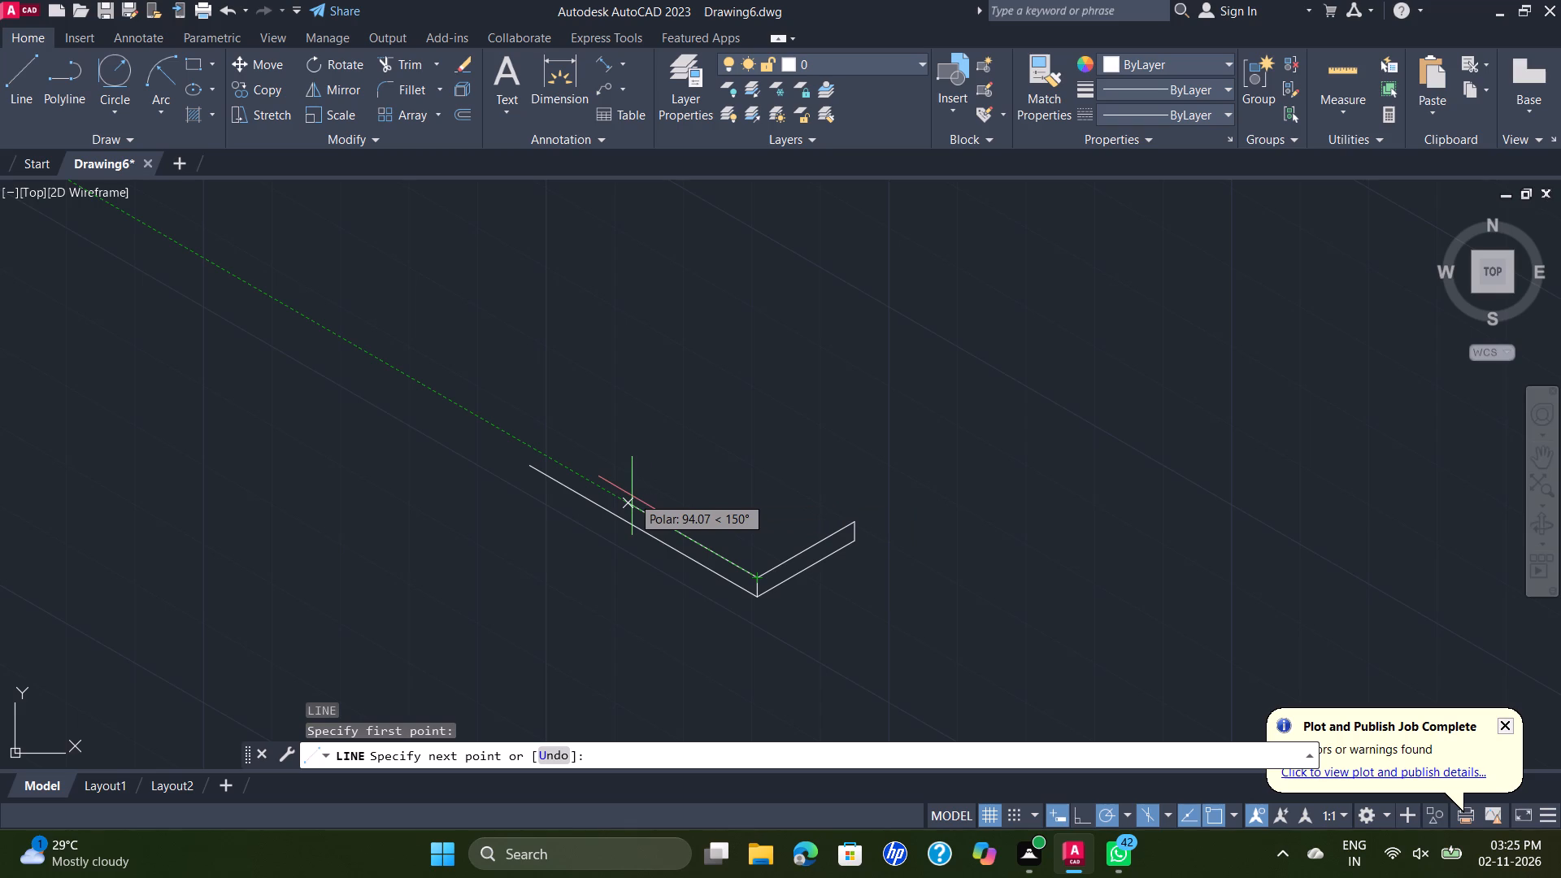
{"action": "type", "text": "45"}
{"action": "key", "text": "Return"}
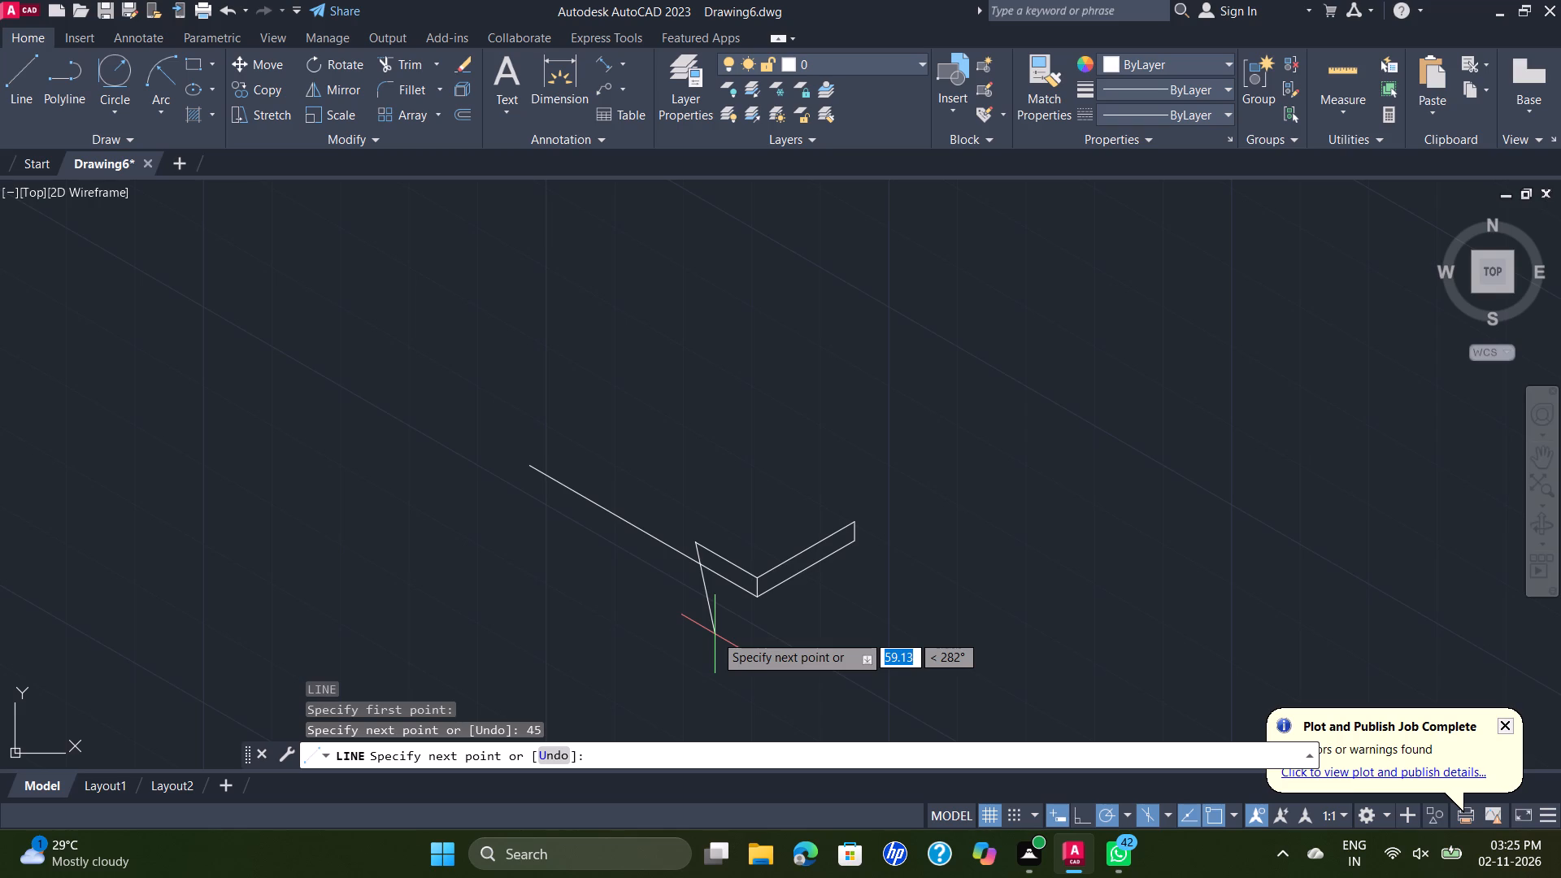
{"action": "type", "text": "12"}
{"action": "key", "text": "Escape"}
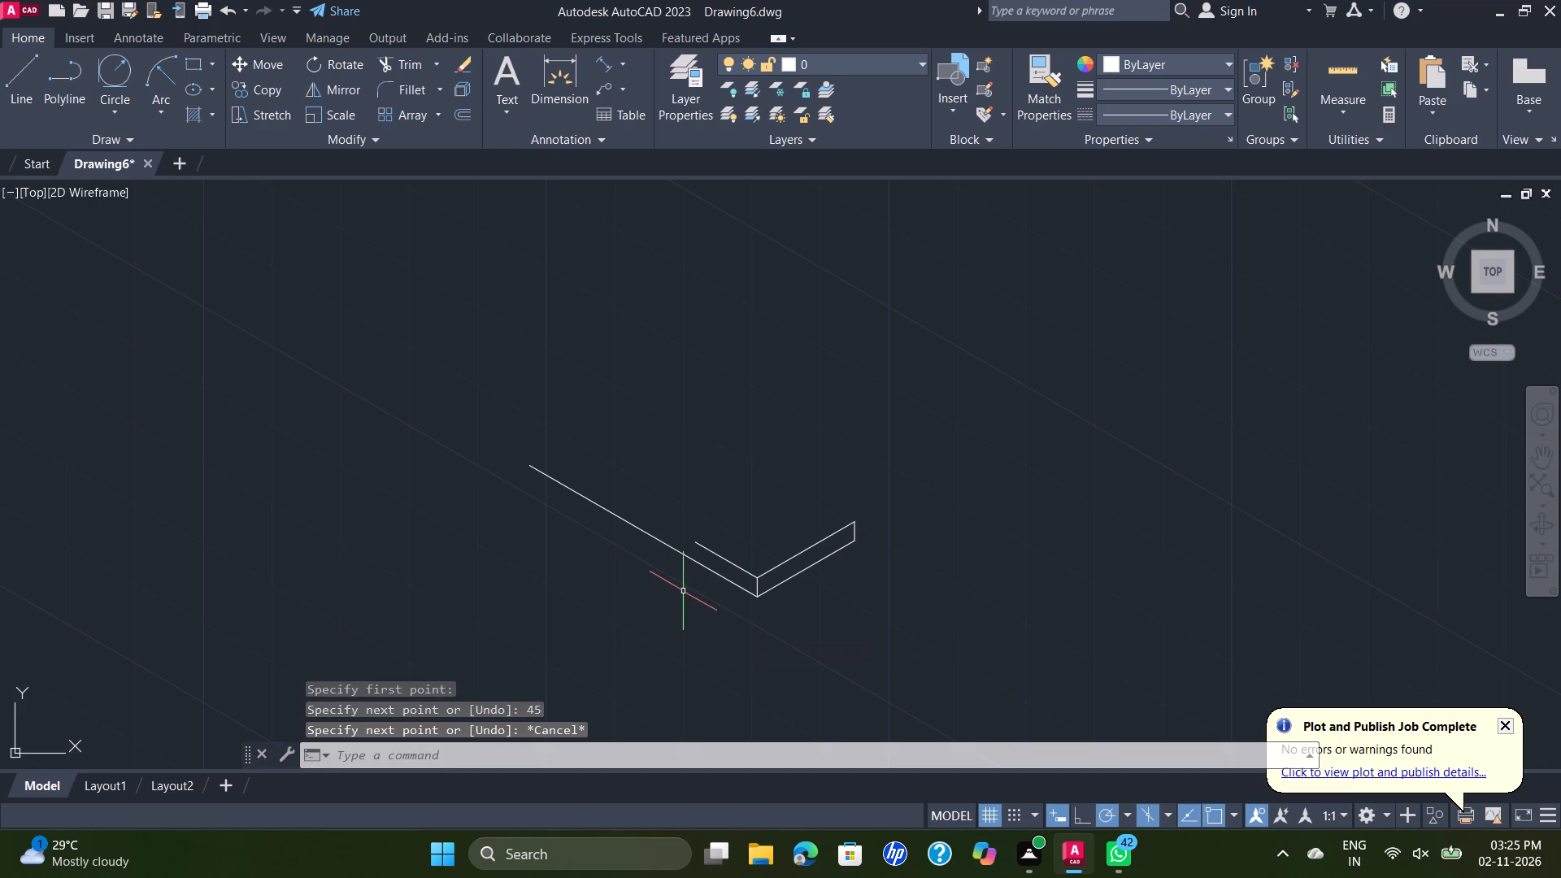
Draw a line chain from the 45 line's free end: 12 down, 10 at 330°, 2 up, 25 at 330°, 2 down, ending at the lower near corner.
{"action": "key", "text": "space"}
{"action": "left_click", "coordinate": [696, 544]}
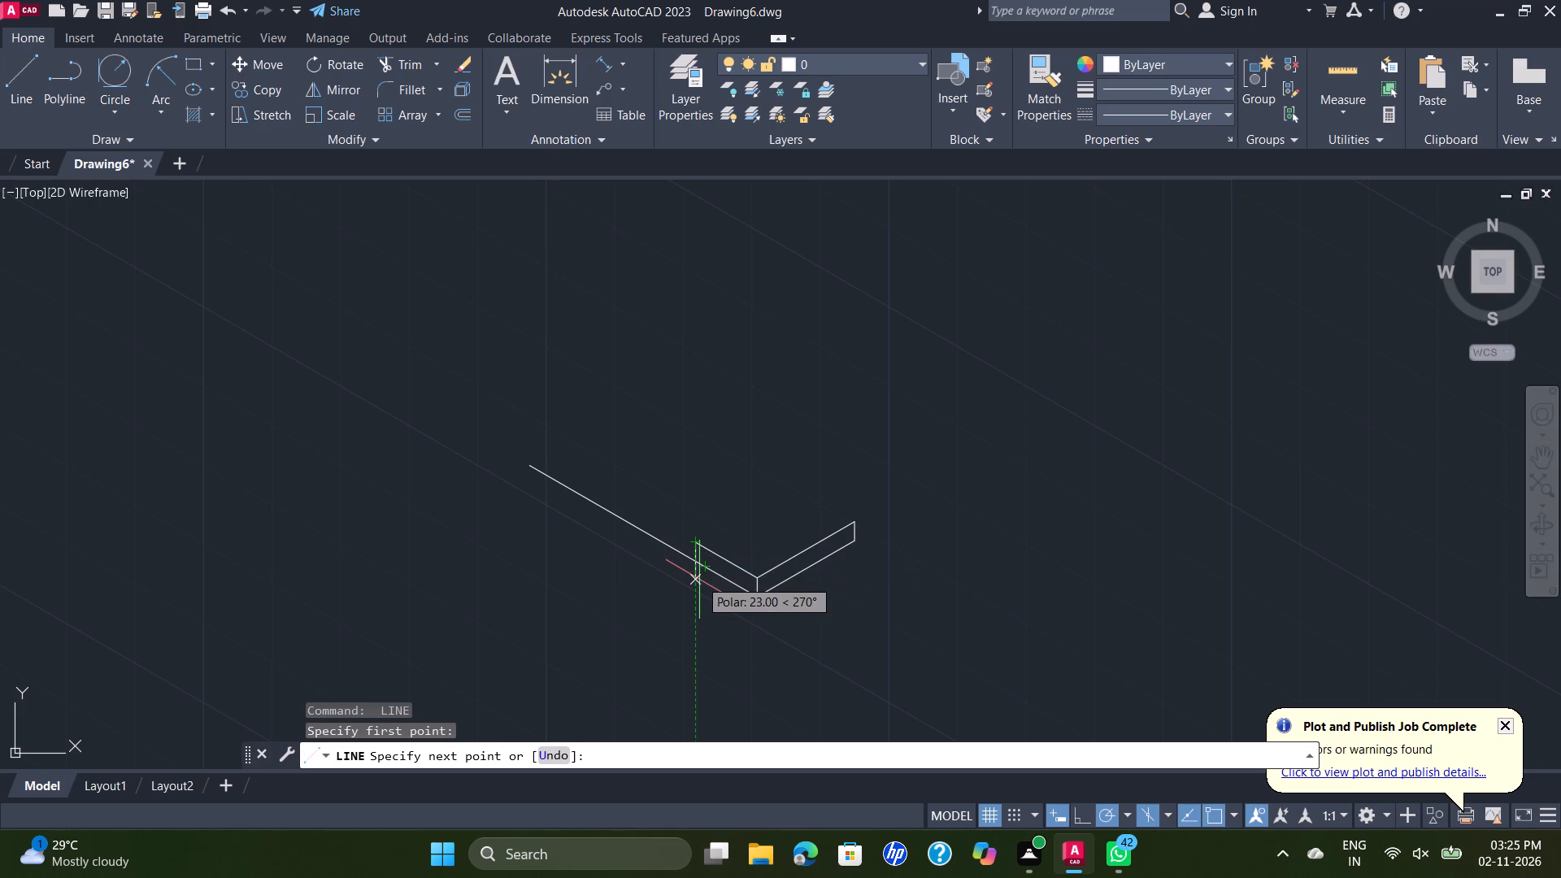
{"action": "type", "text": "12"}
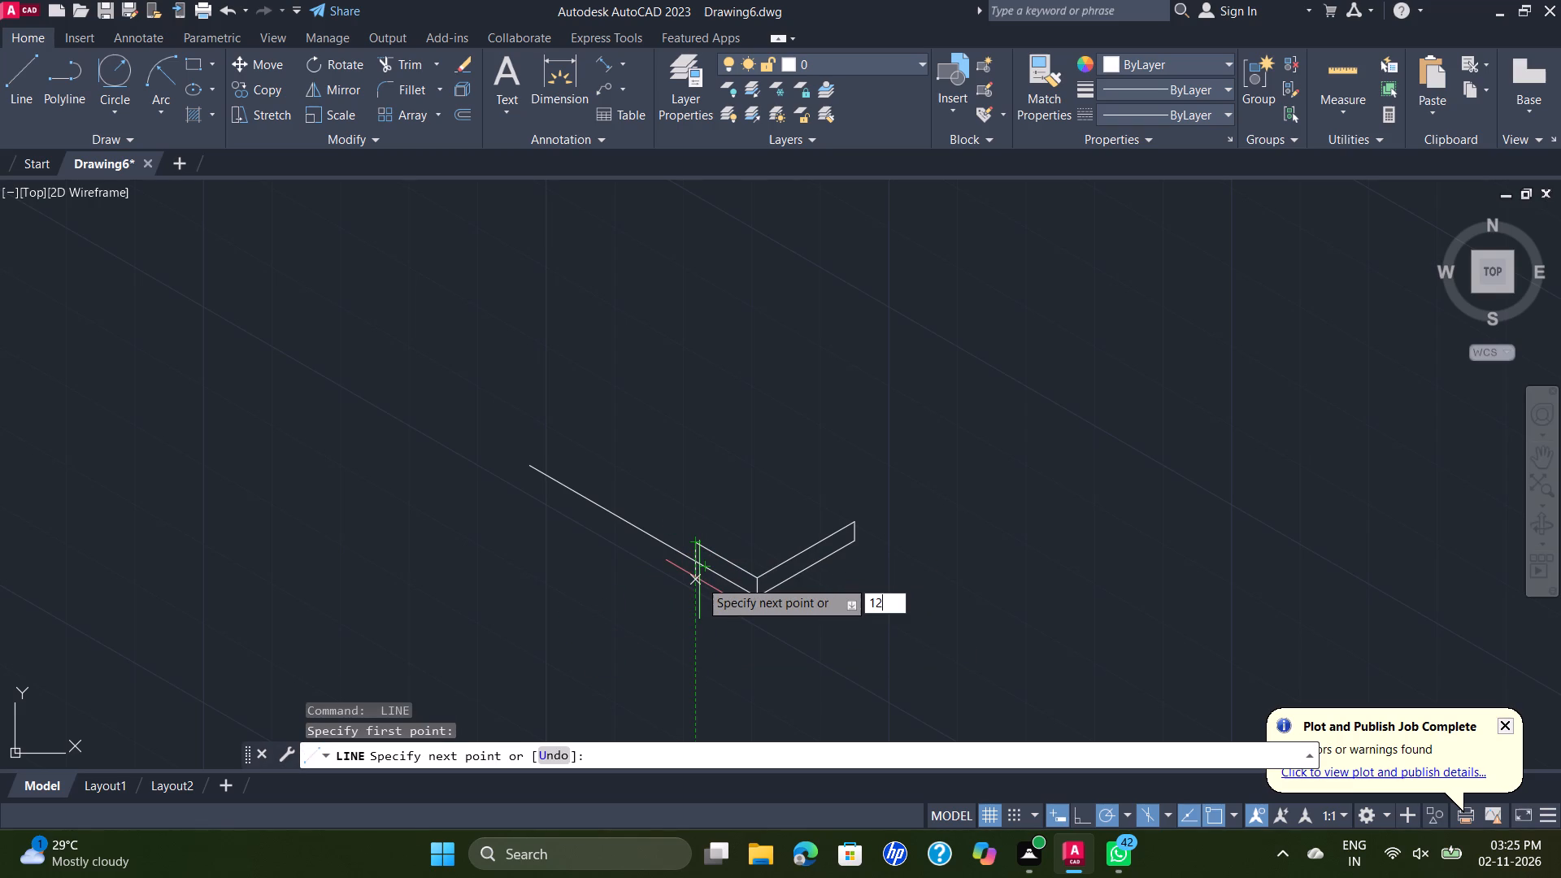
{"action": "key", "text": "Return"}
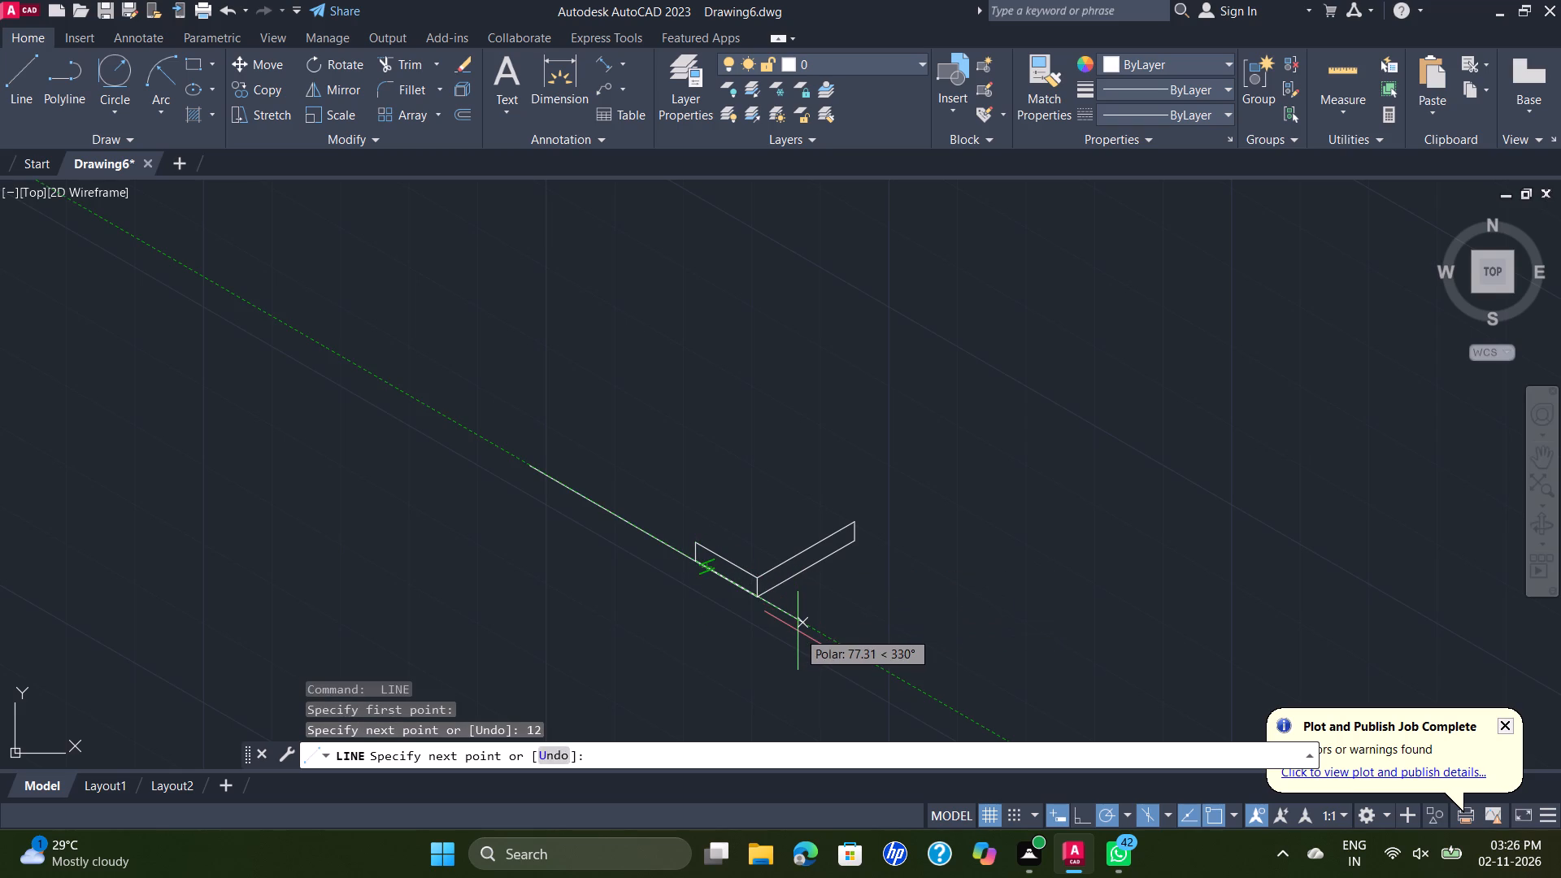
{"action": "type", "text": "10"}
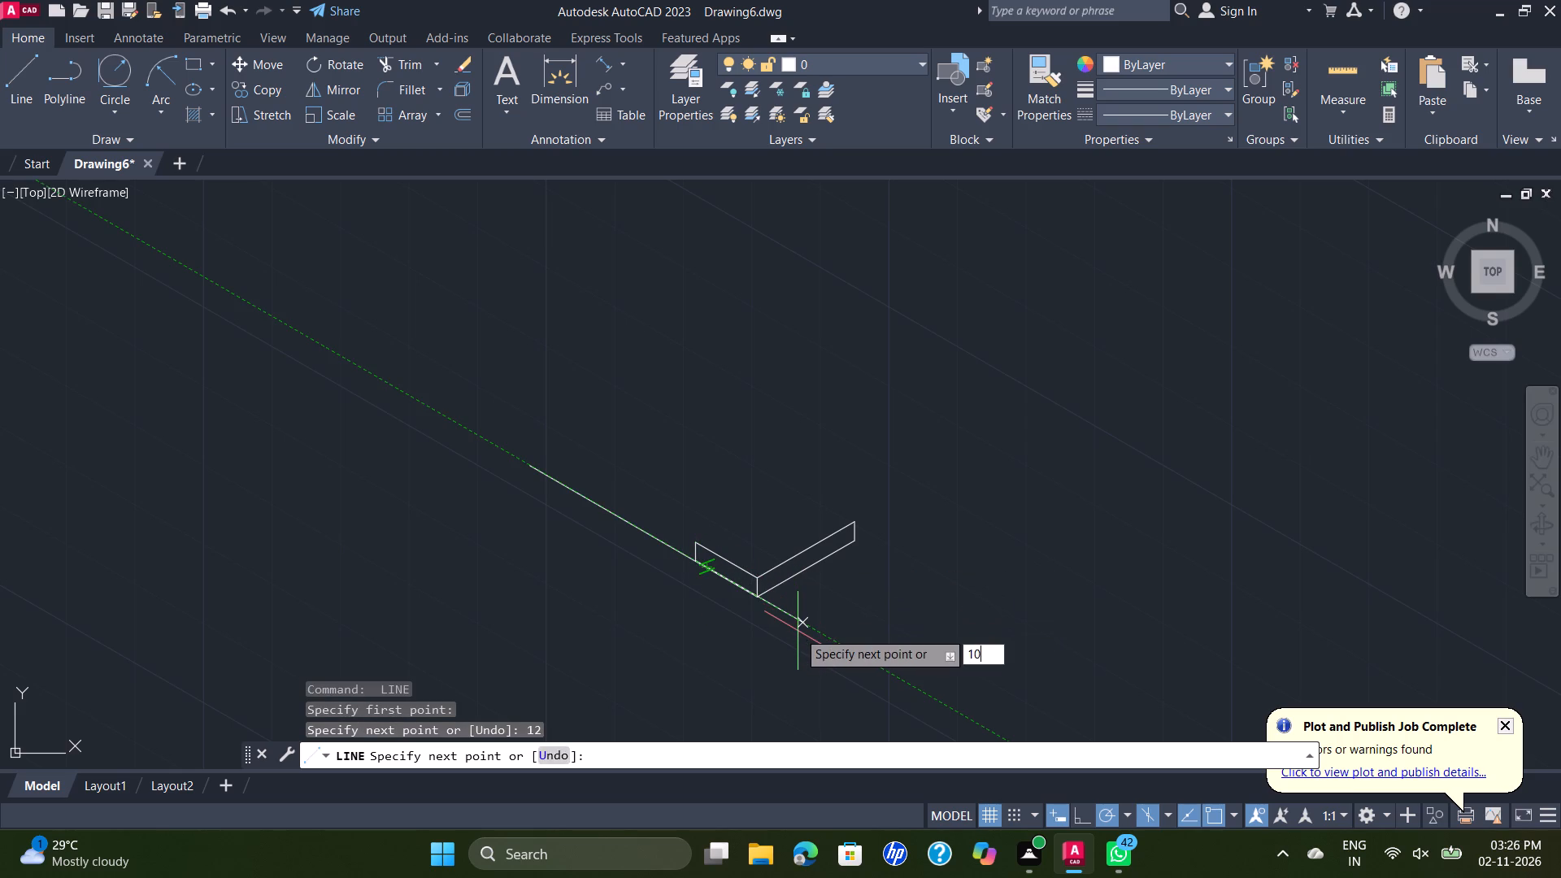
{"action": "key", "text": "Return"}
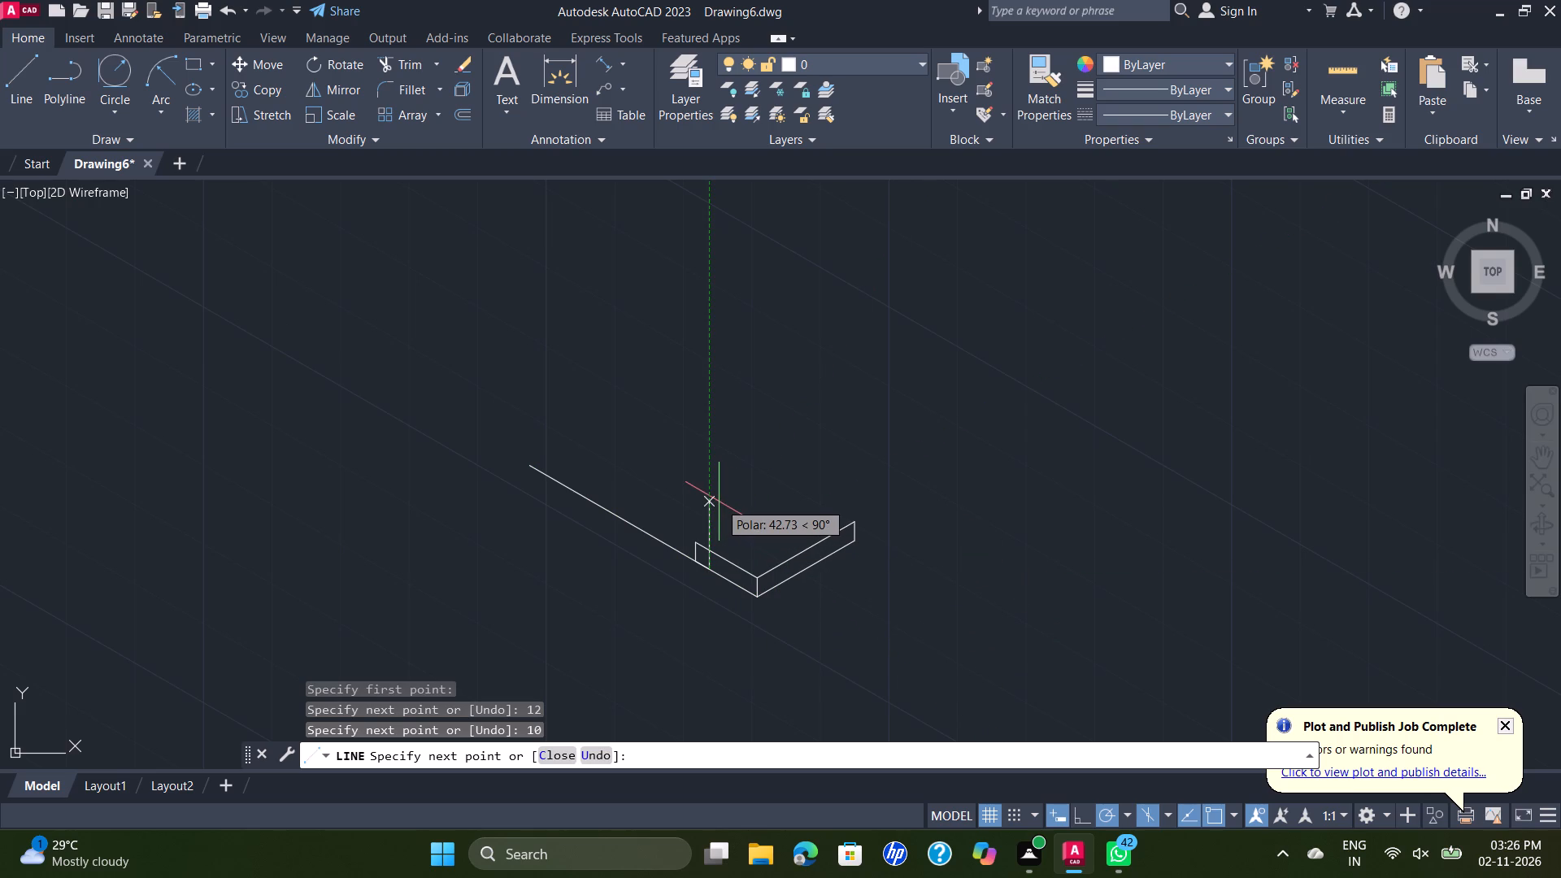
{"action": "key", "text": "2"}
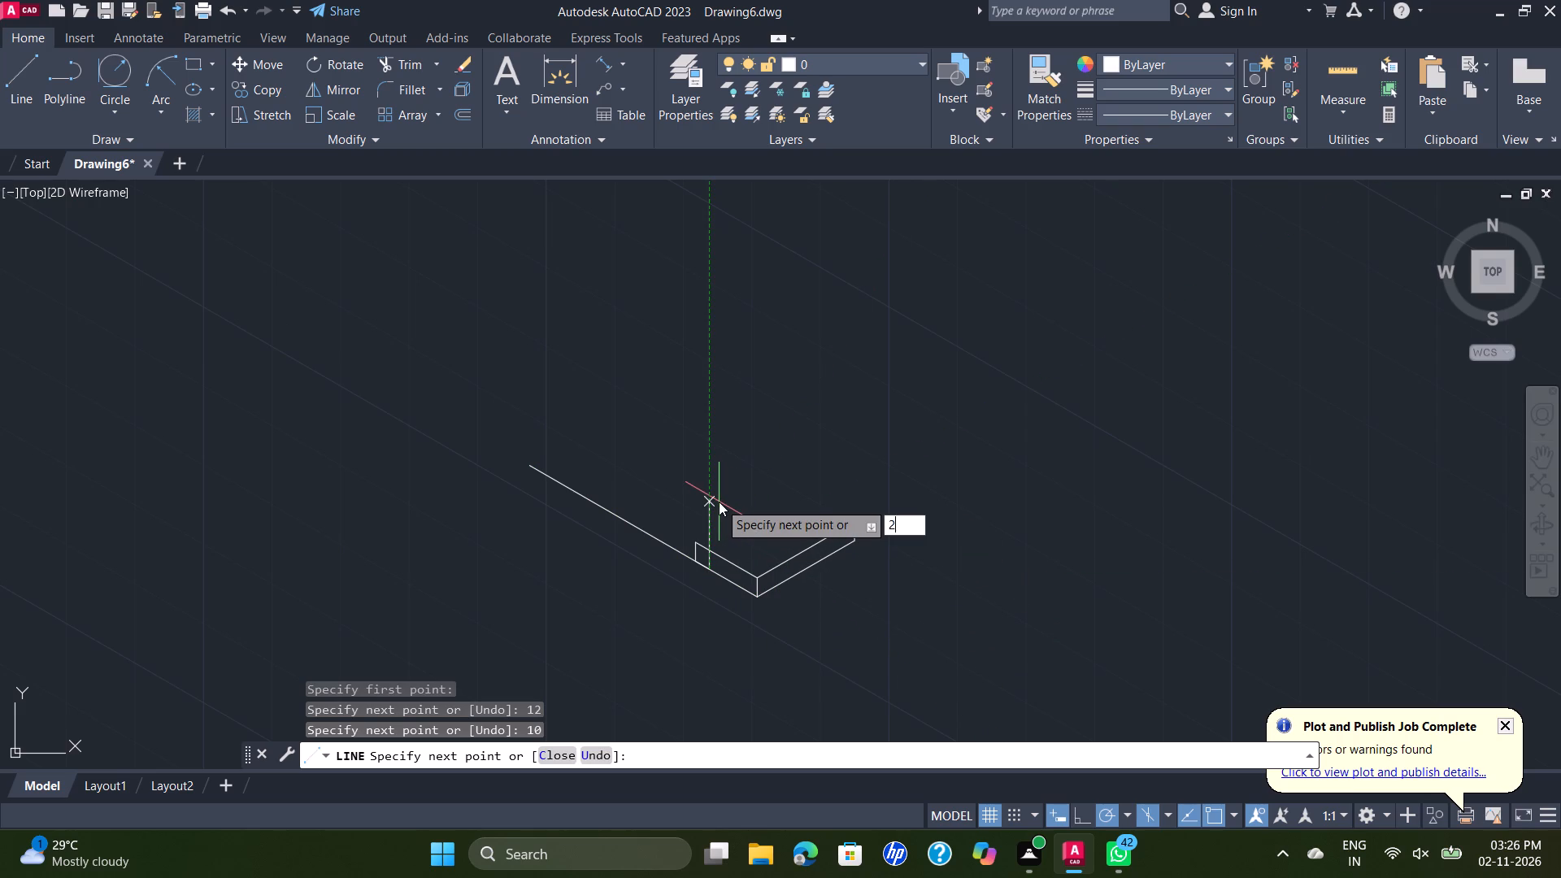
{"action": "key", "text": "Return"}
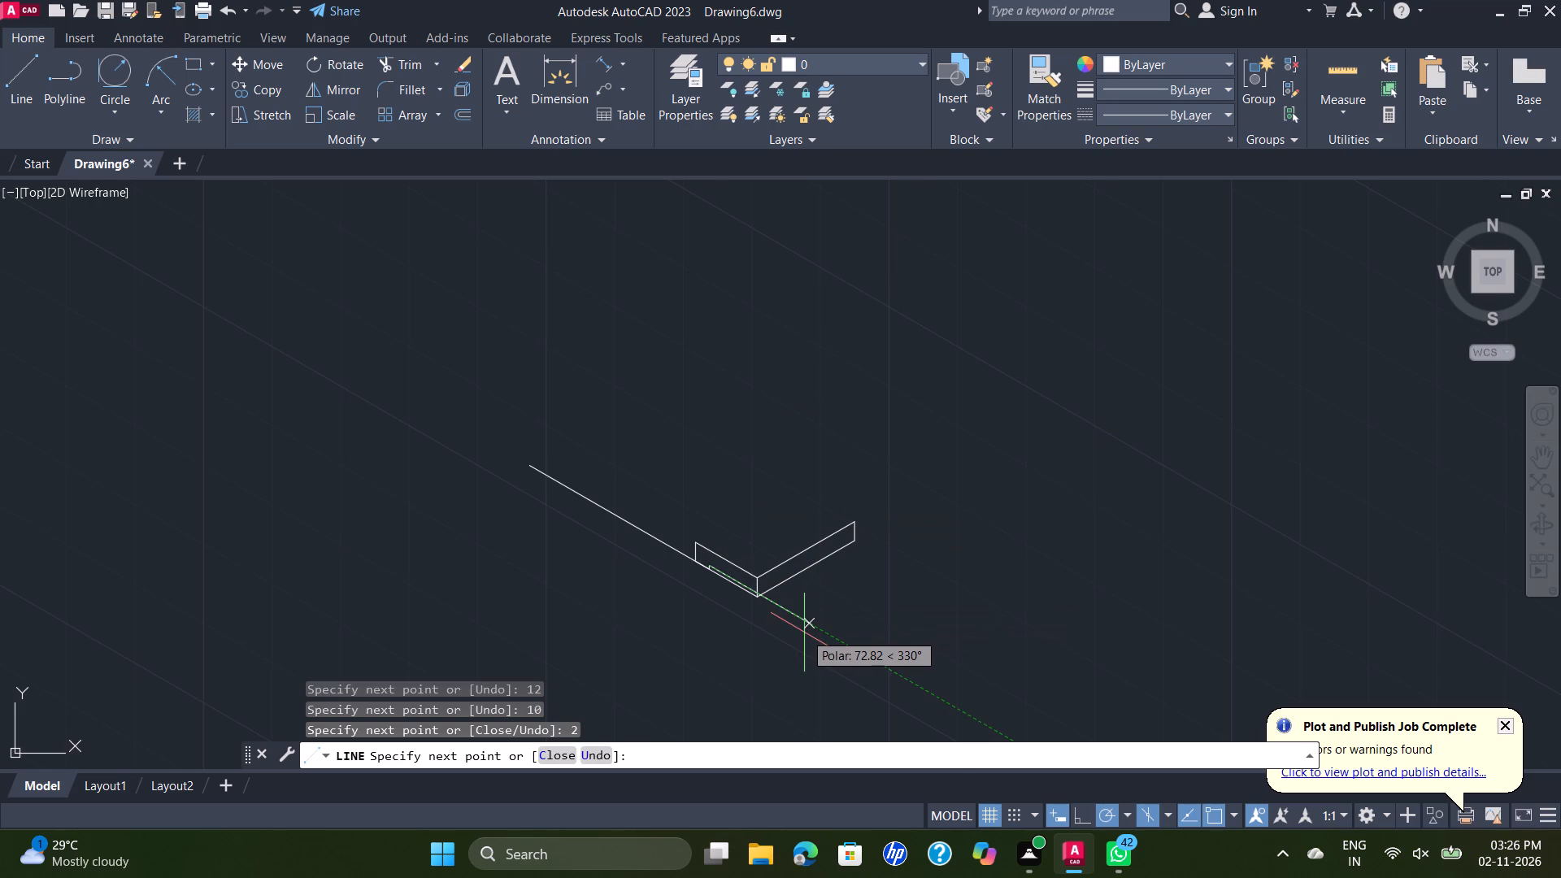
{"action": "type", "text": "25"}
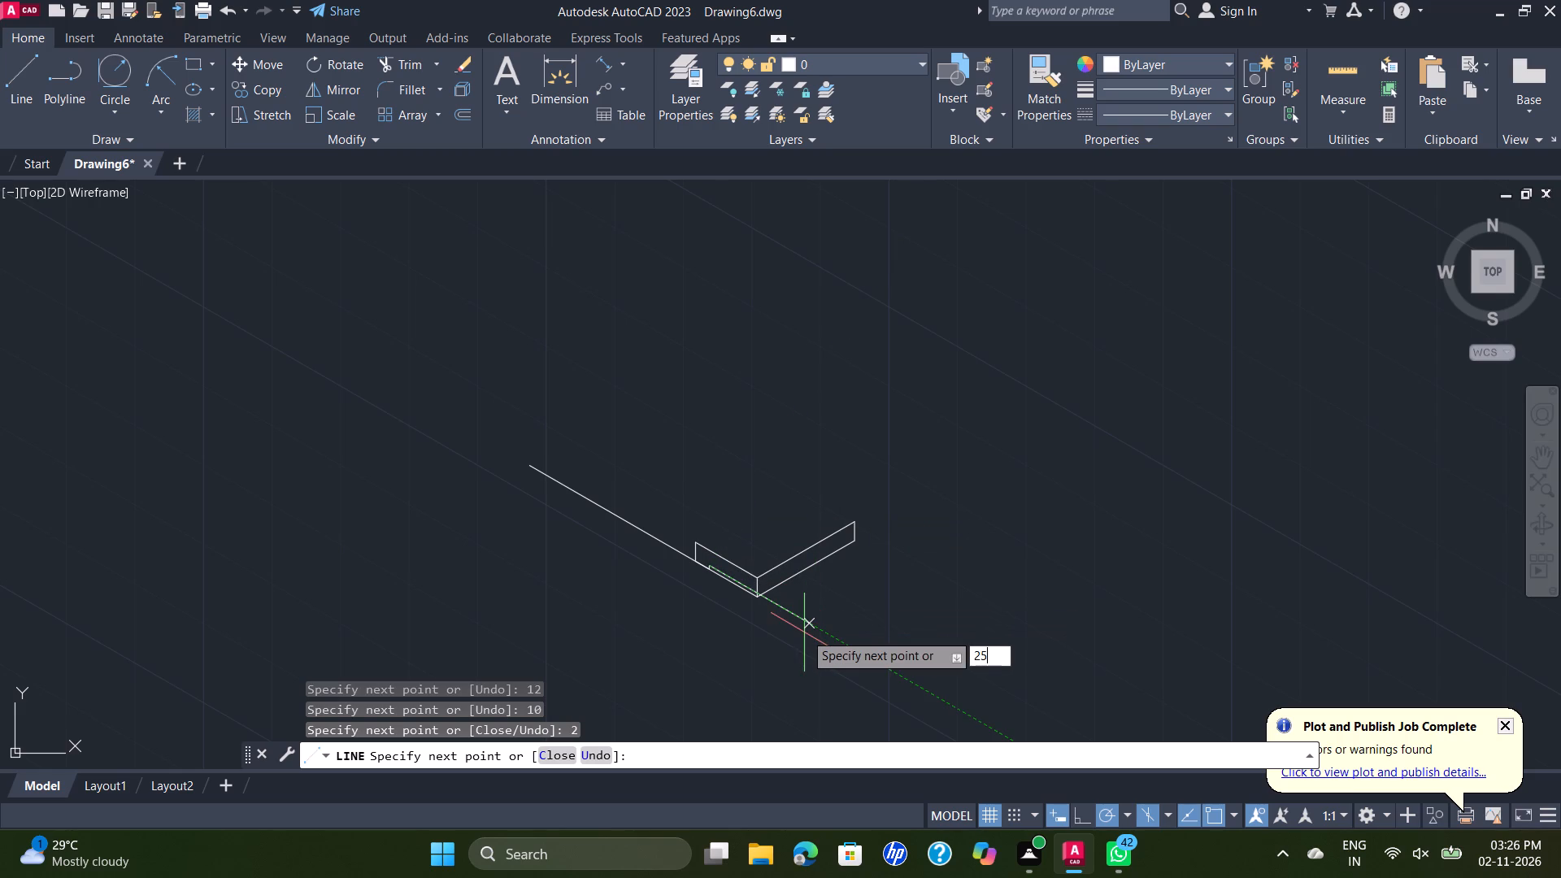
{"action": "key", "text": "Return"}
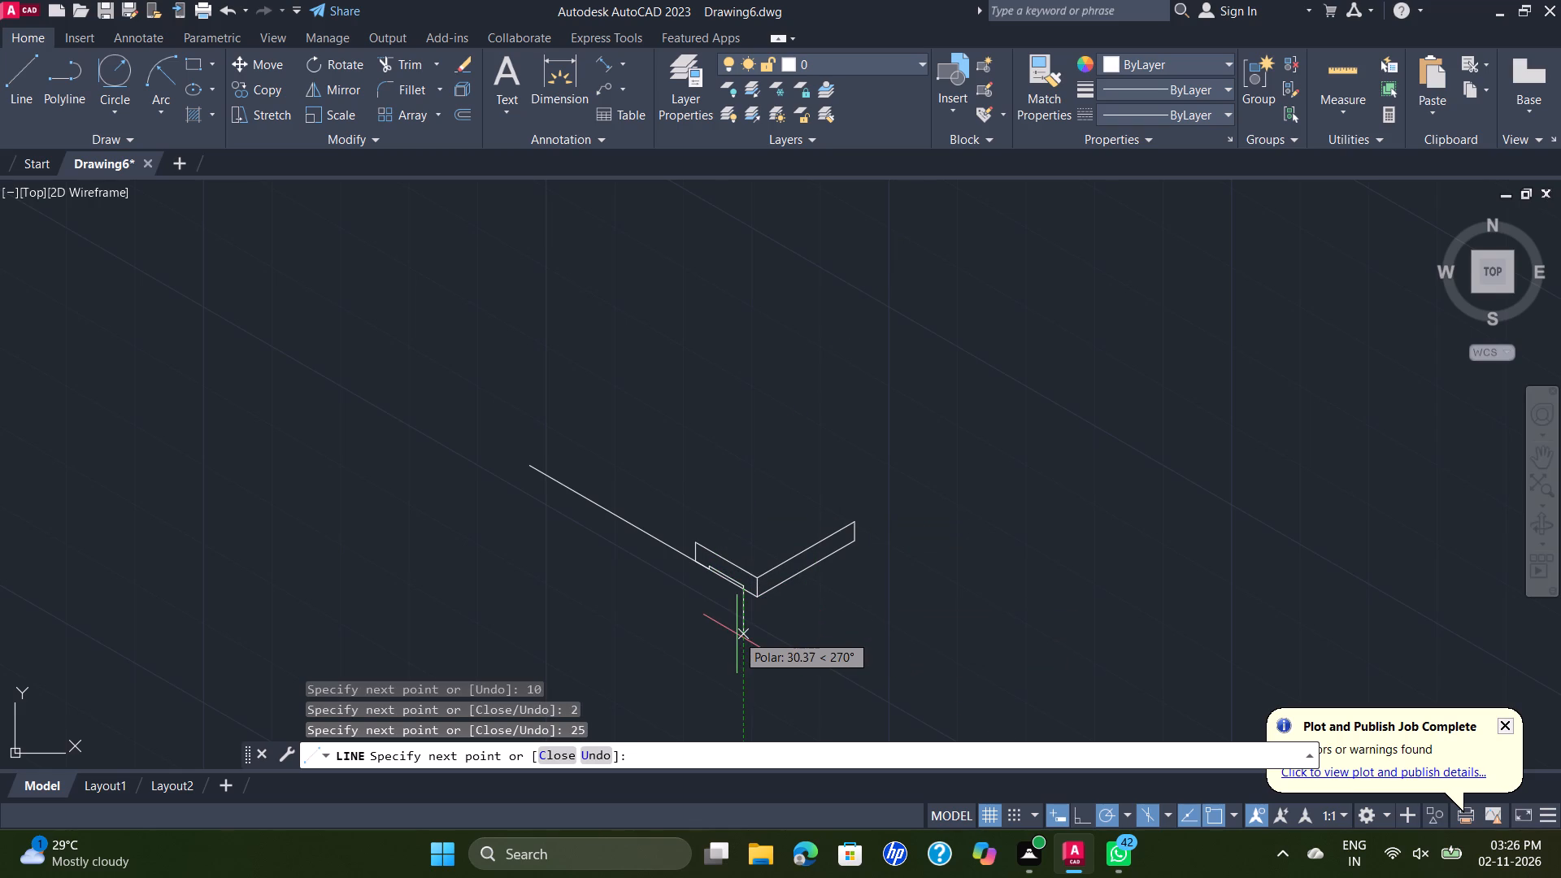
{"action": "key", "text": "2"}
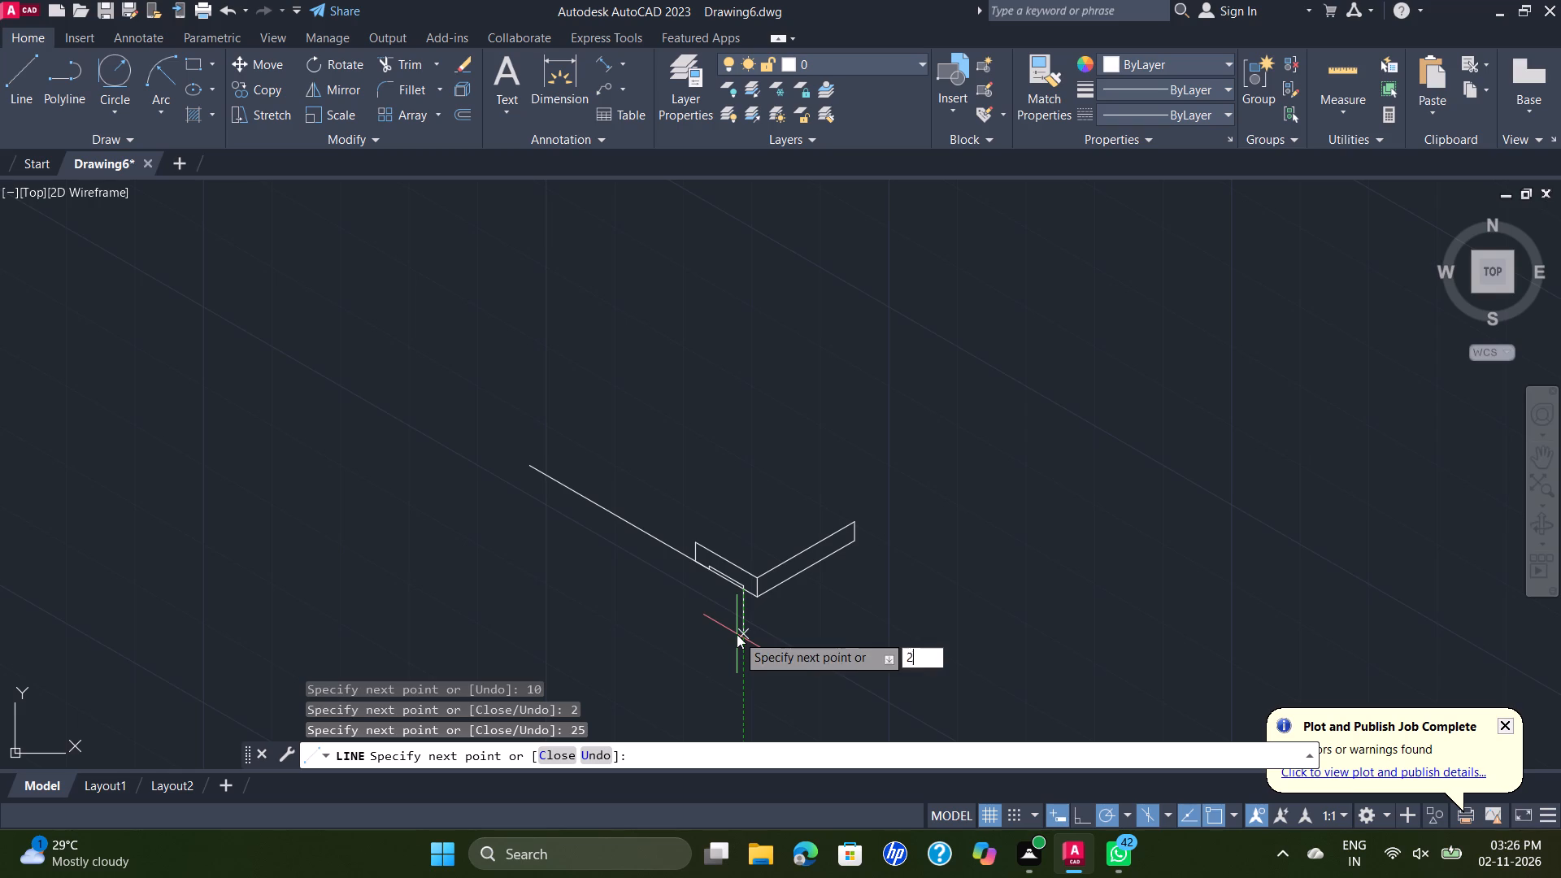
{"action": "key", "text": "Return"}
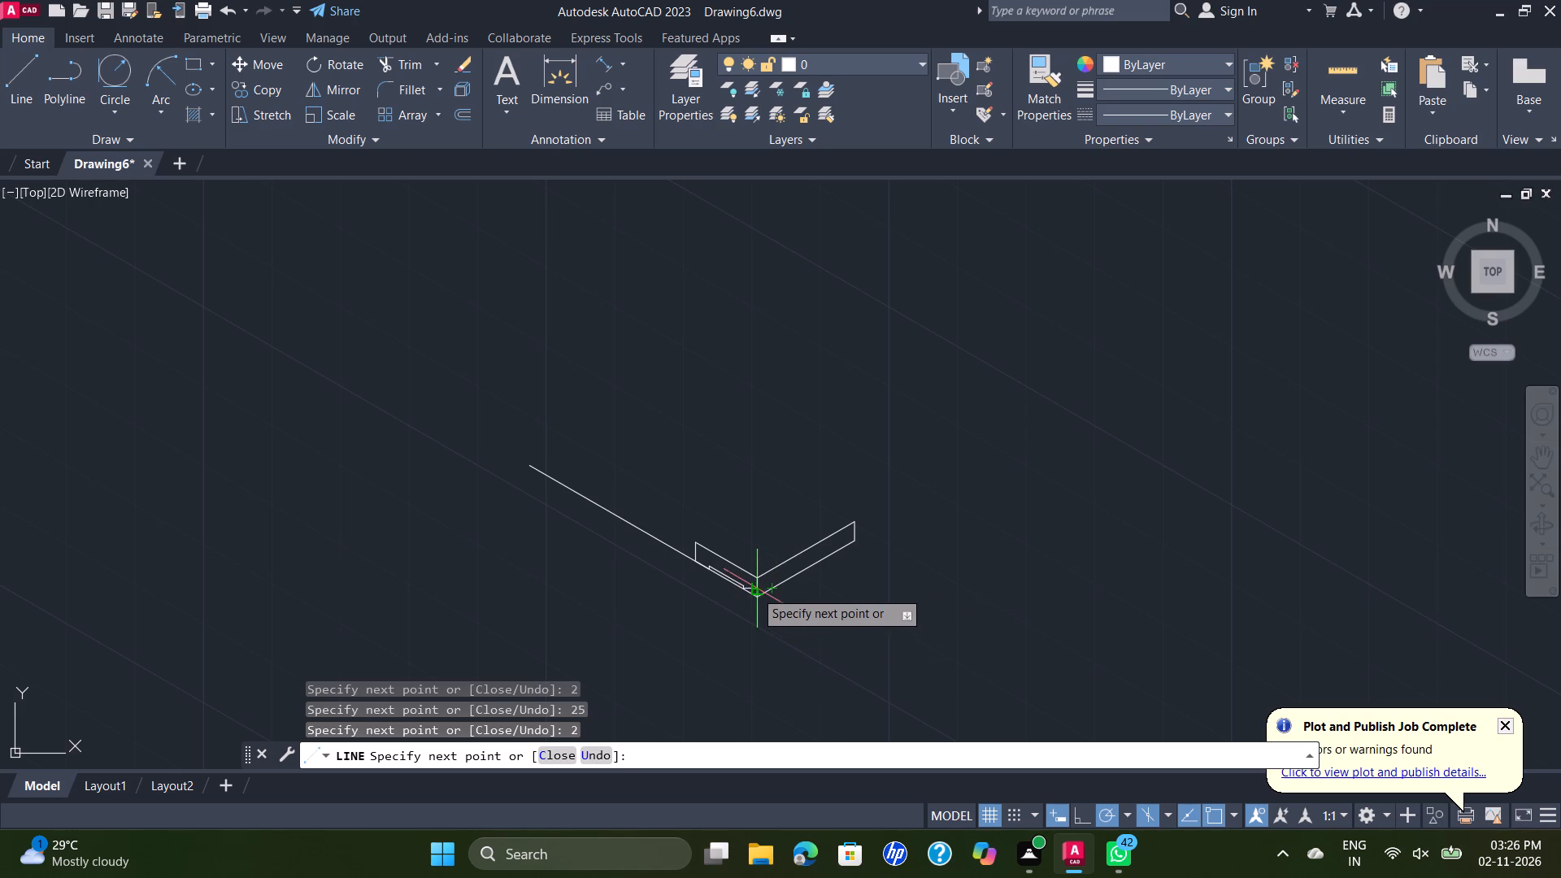
{"action": "scroll", "coordinate": [754, 602], "scroll_direction": "up", "scroll_amount": 3}
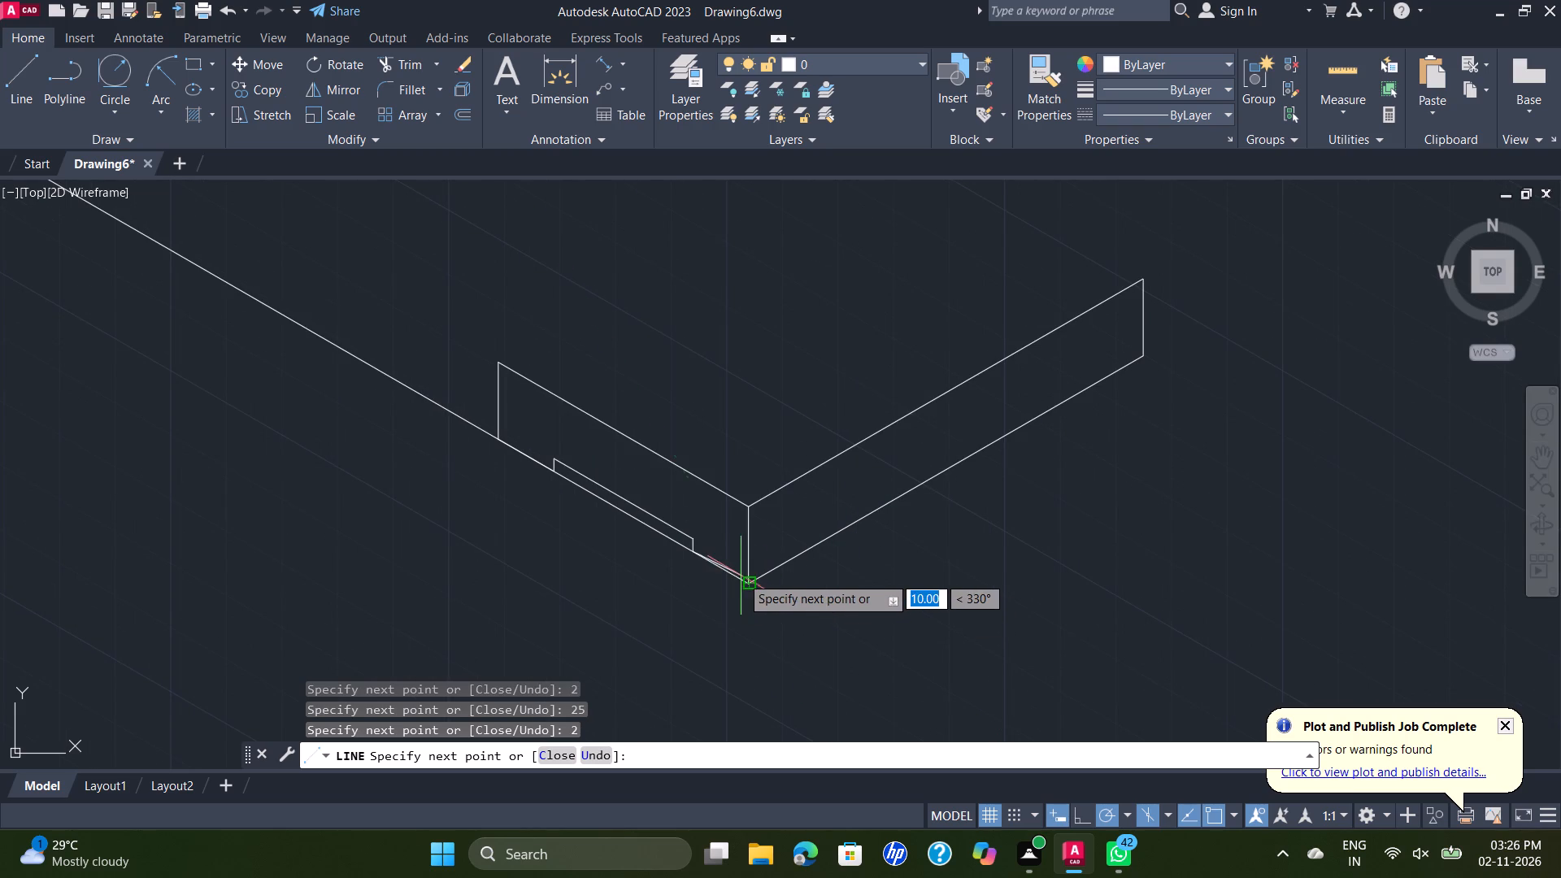
{"action": "left_click", "coordinate": [753, 583]}
{"action": "key", "text": "Escape"}
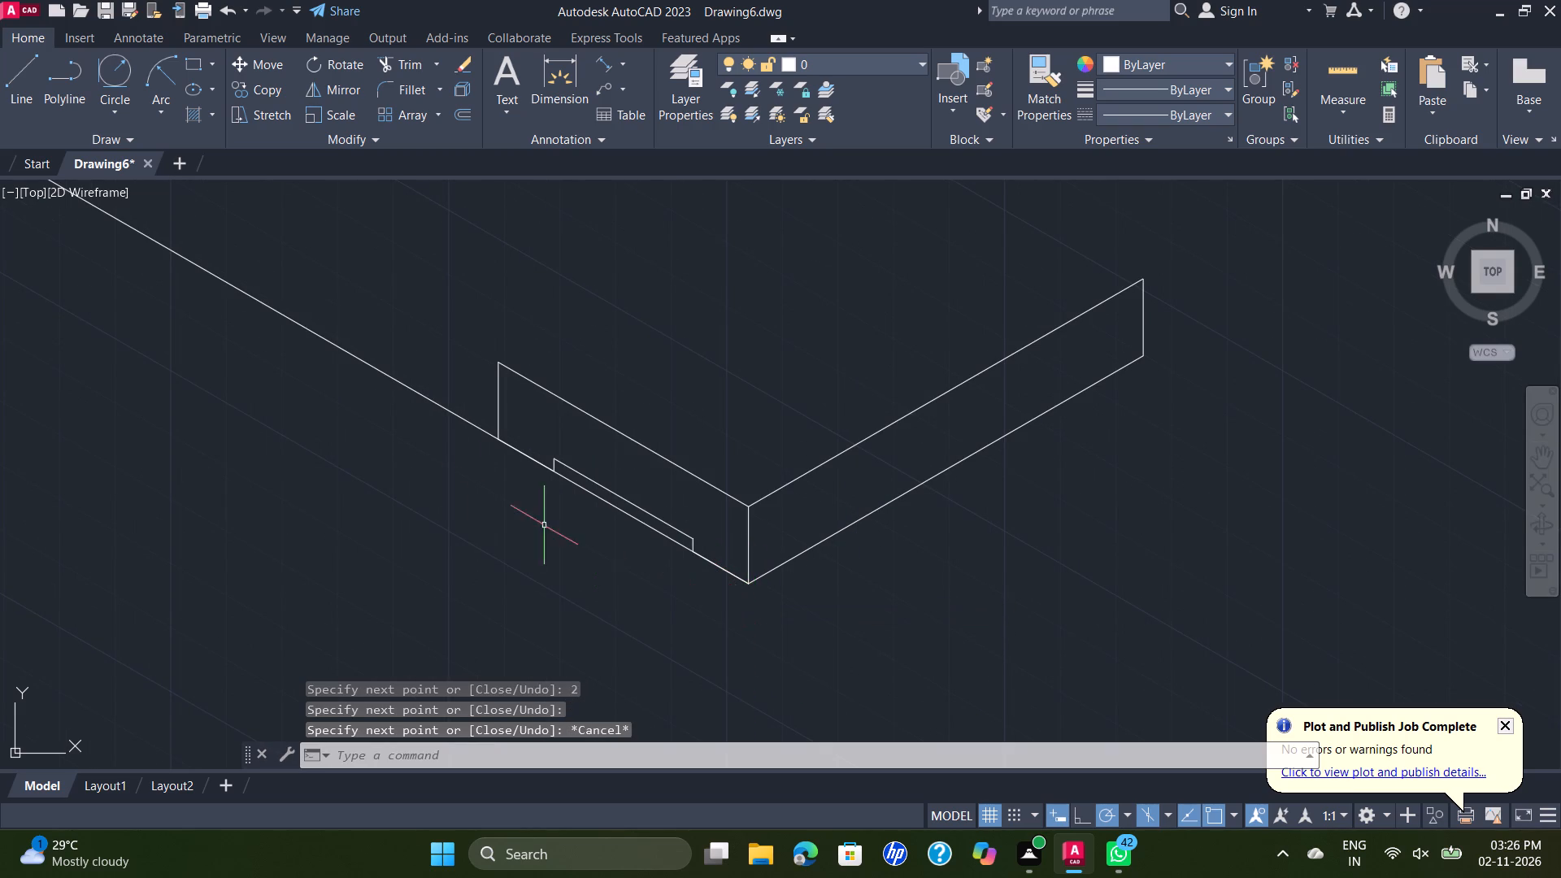
Erase the 166 lower edge line.
{"action": "left_click", "coordinate": [307, 330]}
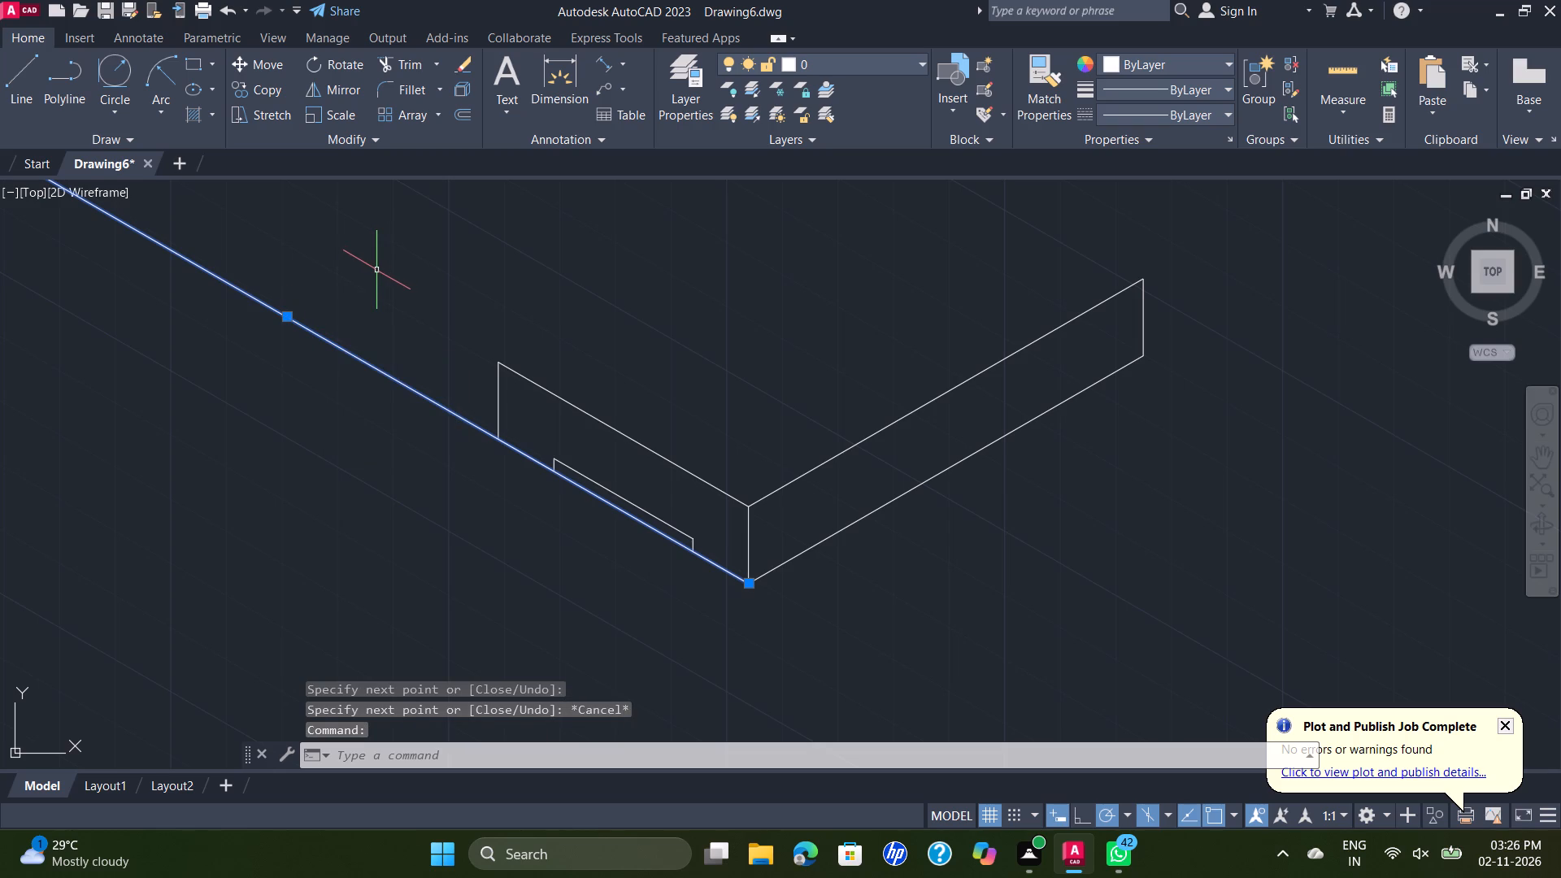
{"action": "key", "text": "Delete"}
Draw a line from the block's lower near corner 166 long at 150°, continuing 12 straight up.
{"action": "scroll", "coordinate": [387, 276], "scroll_direction": "down", "scroll_amount": 2}
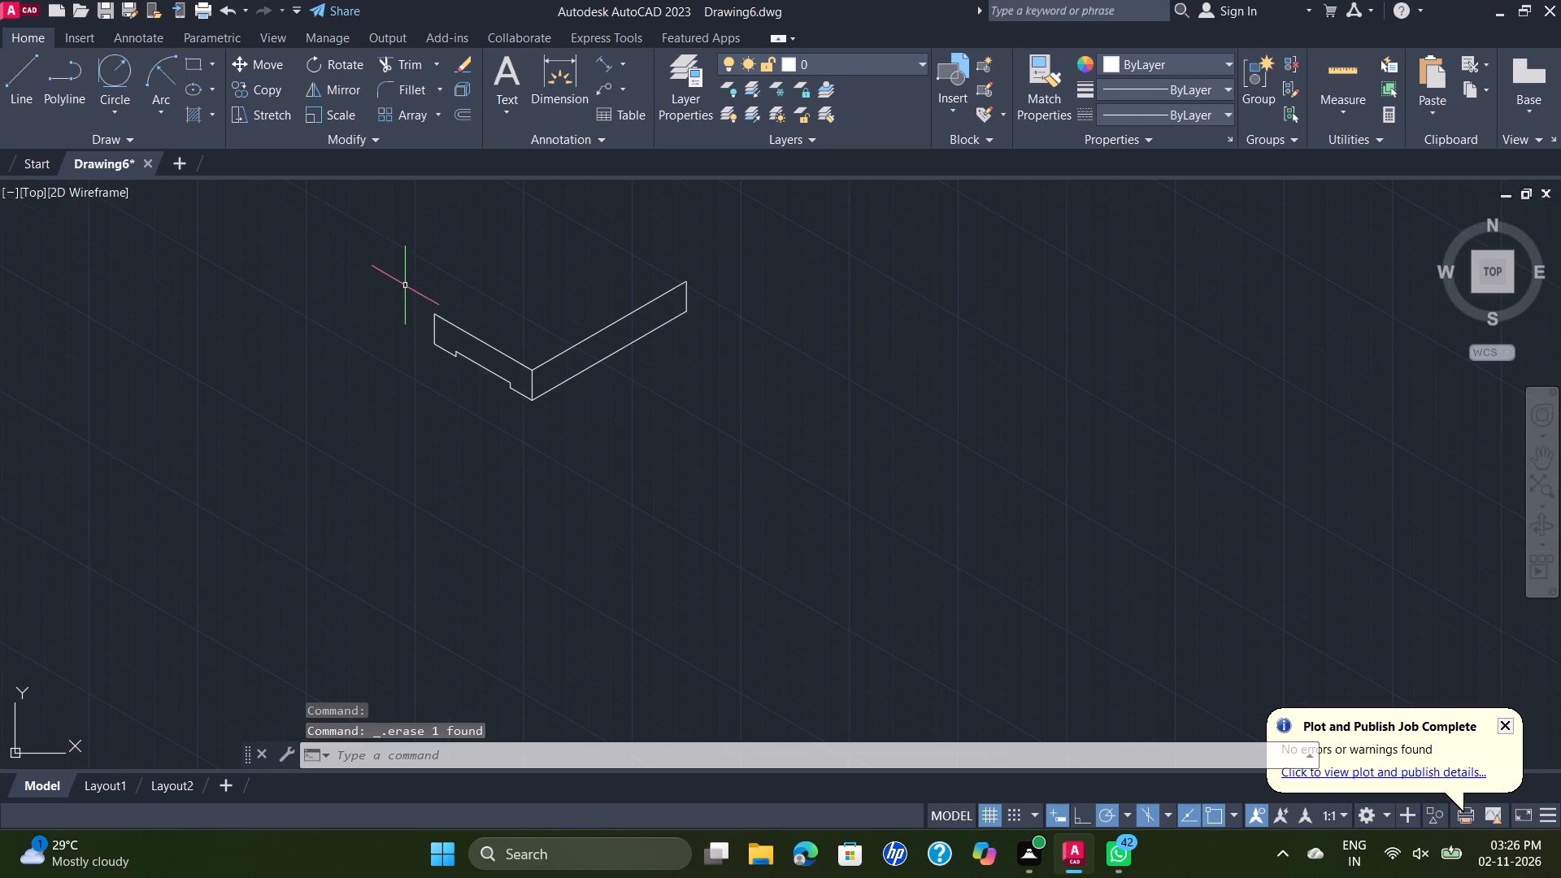
{"action": "scroll", "coordinate": [405, 285], "scroll_direction": "down", "scroll_amount": 1}
{"action": "middle_click_drag", "start_coordinate": [406, 283], "coordinate": [680, 415]}
{"action": "scroll", "coordinate": [742, 408], "scroll_direction": "up", "scroll_amount": 1}
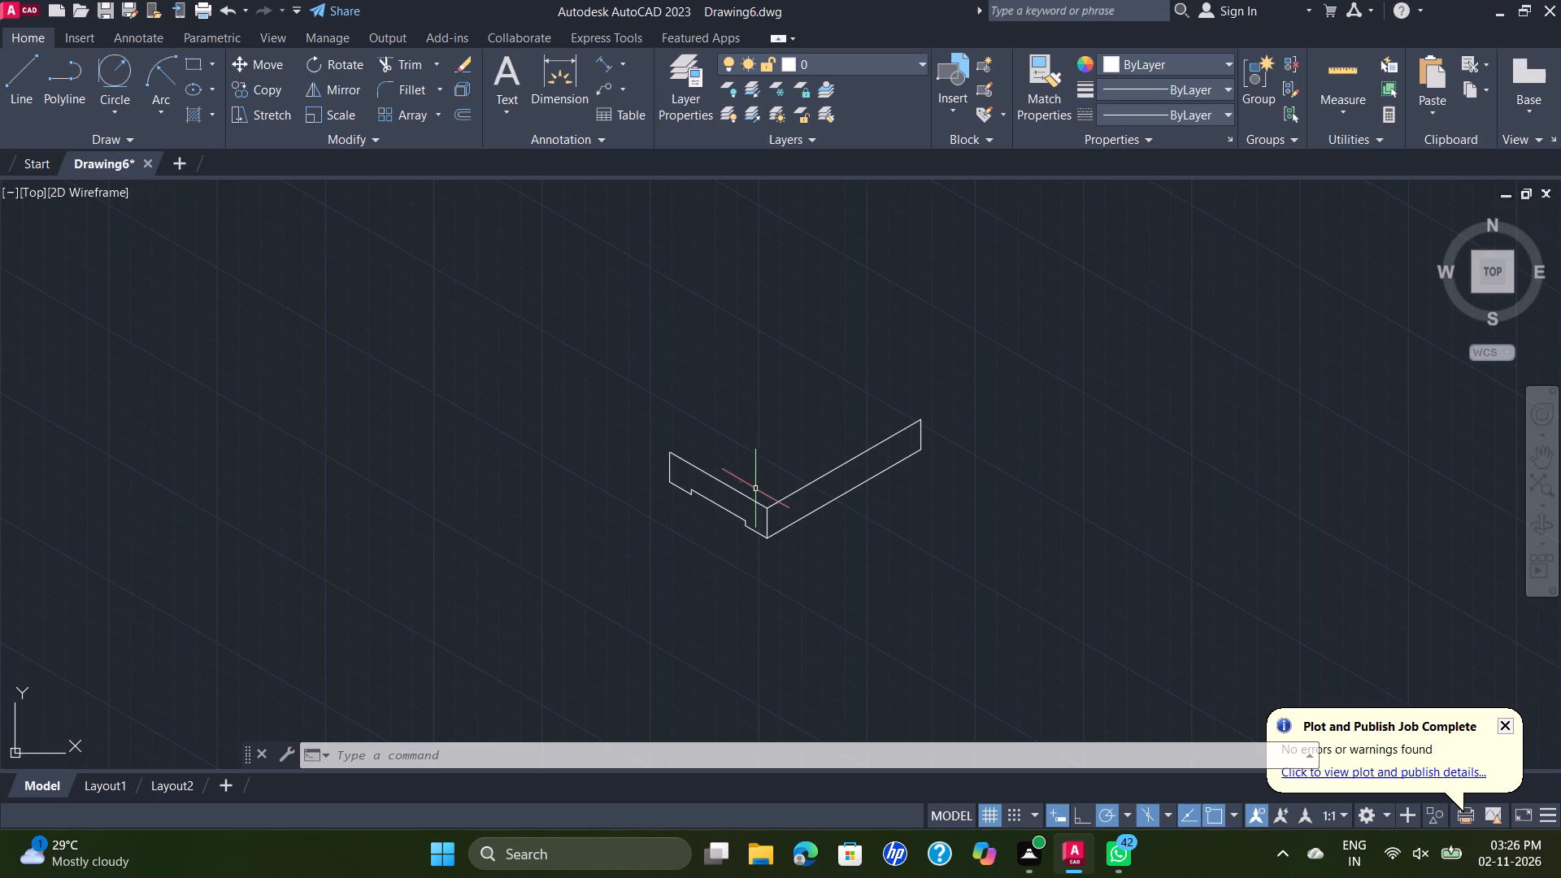
{"action": "left_click", "coordinate": [755, 415]}
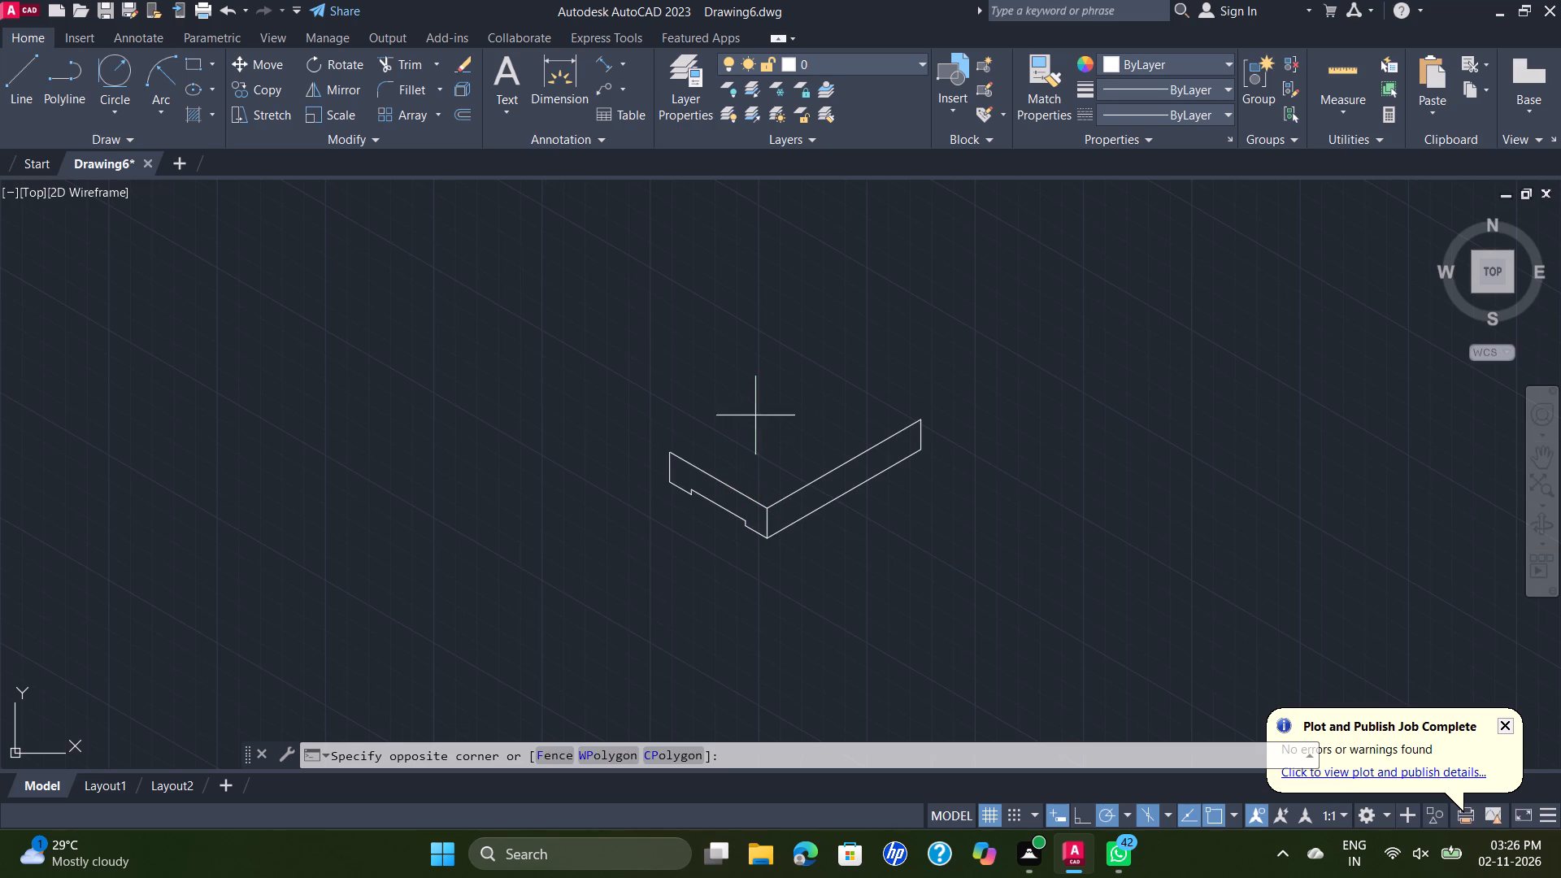
{"action": "left_click", "coordinate": [733, 441]}
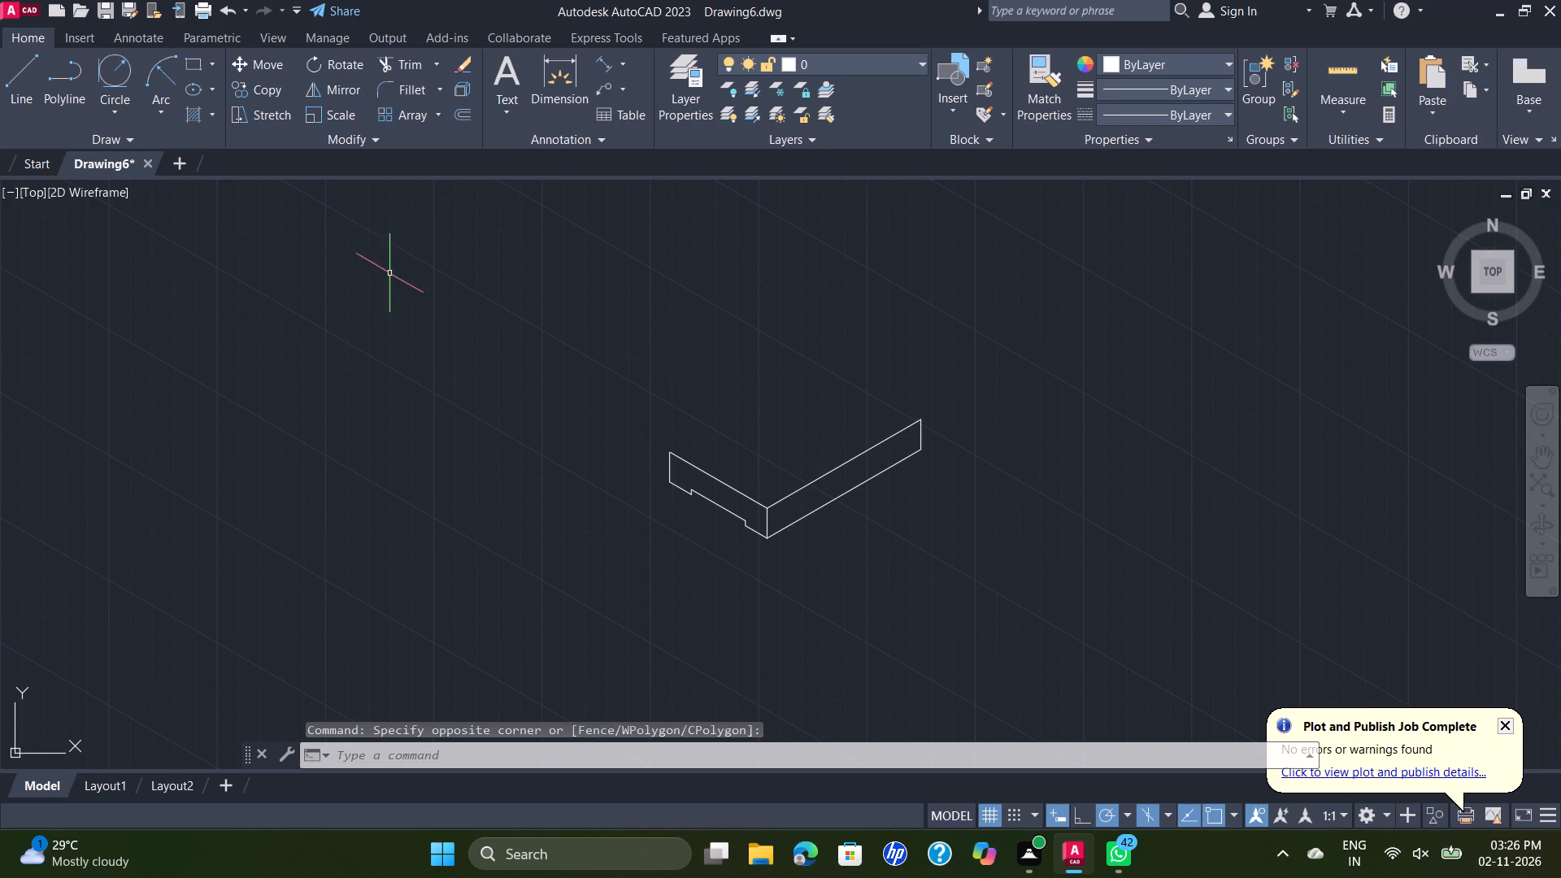
{"action": "key", "text": "l"}
{"action": "key", "text": "Return"}
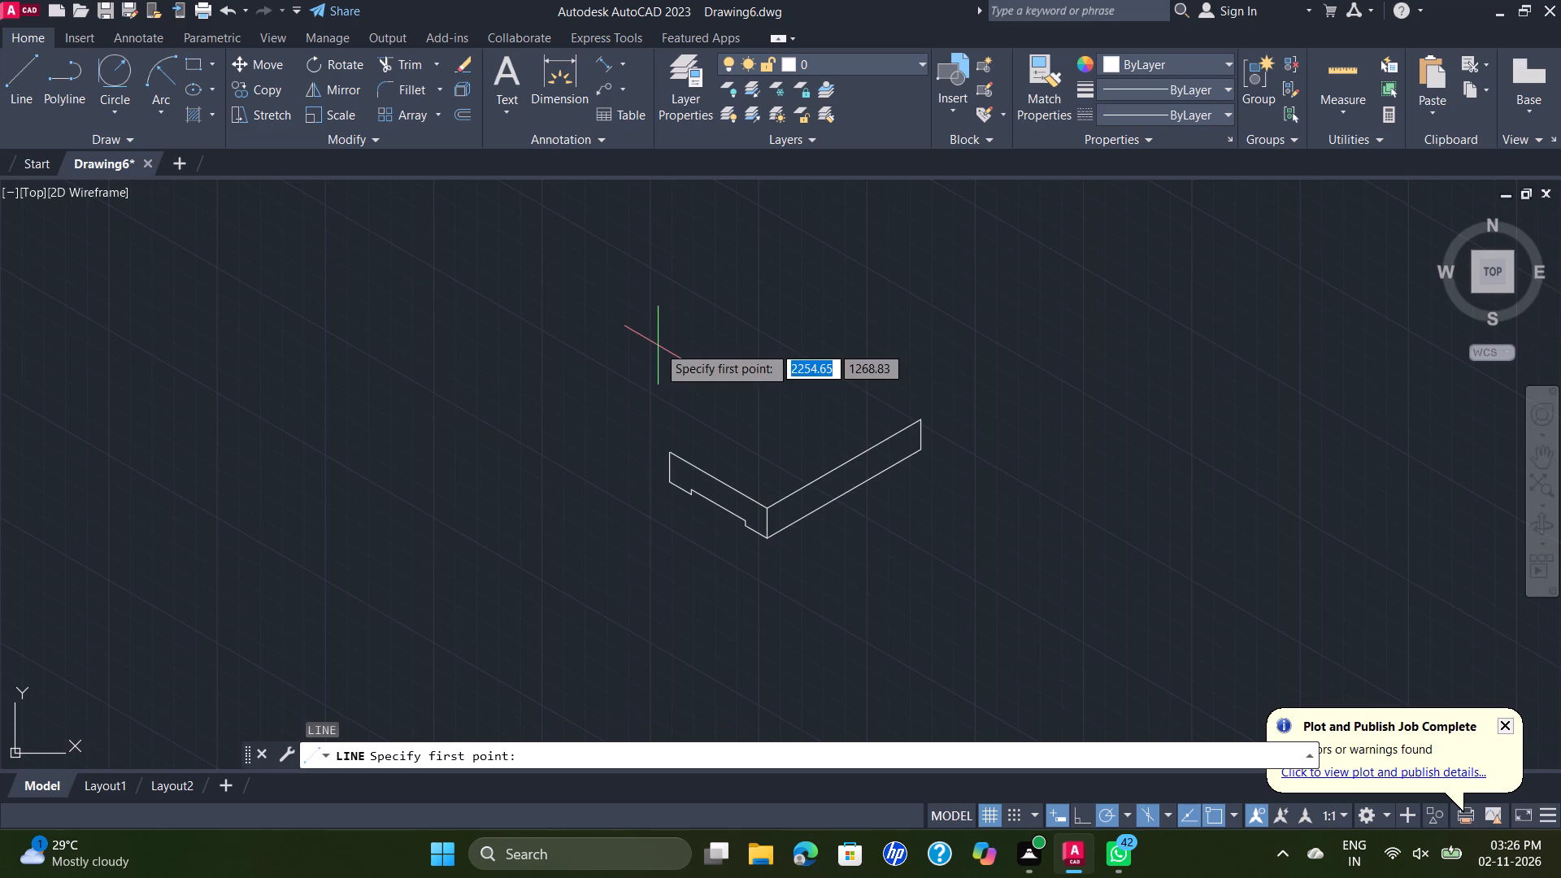
{"action": "left_click", "coordinate": [771, 540]}
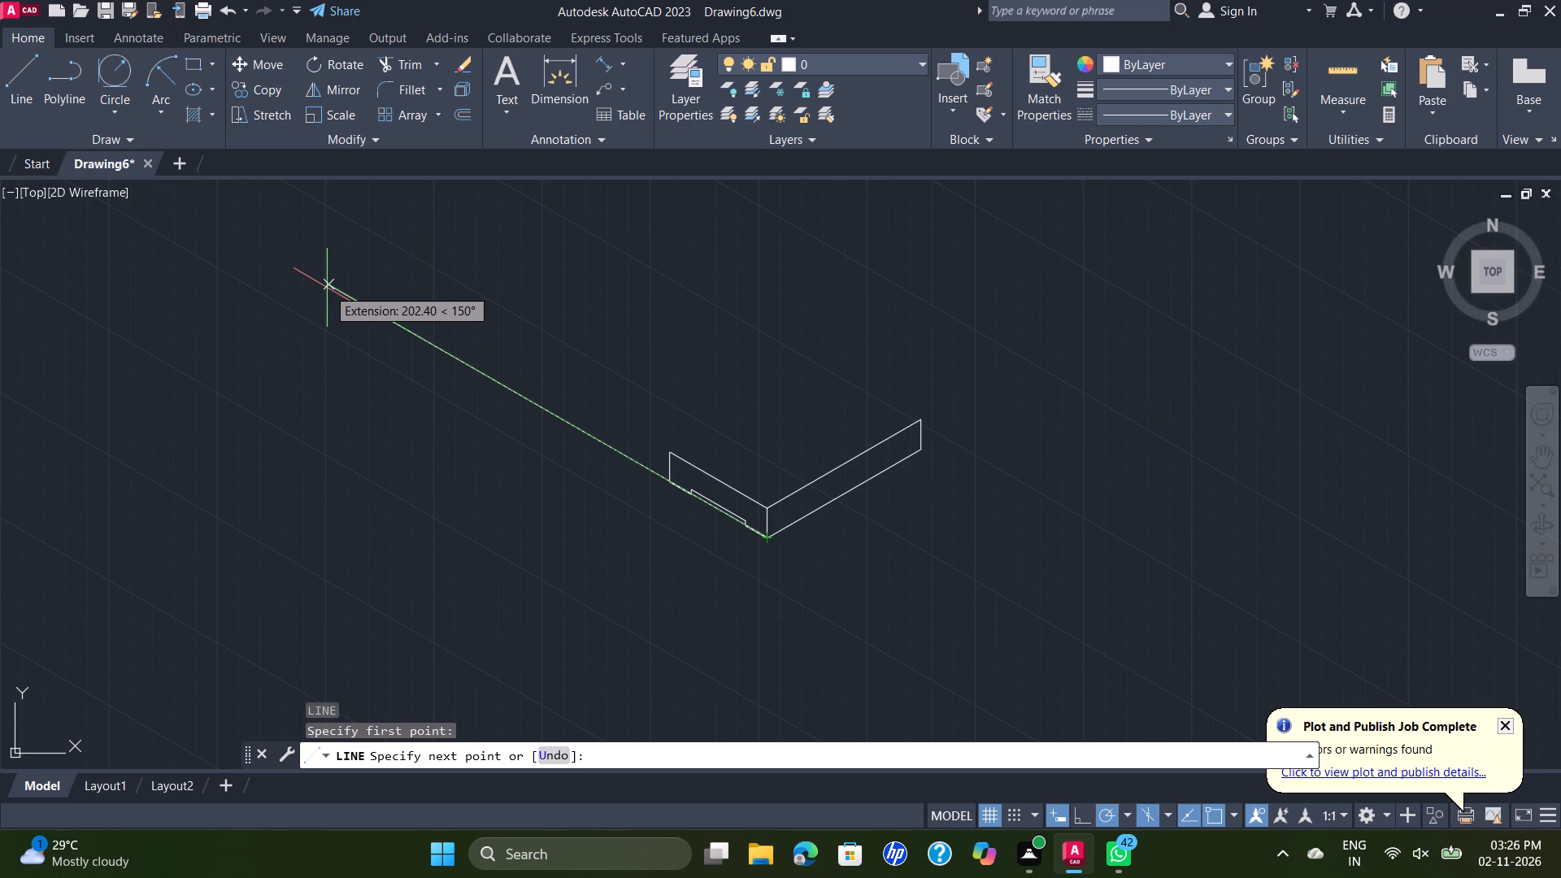
{"action": "key", "text": "1"}
{"action": "type", "text": "66"}
{"action": "key", "text": "Return"}
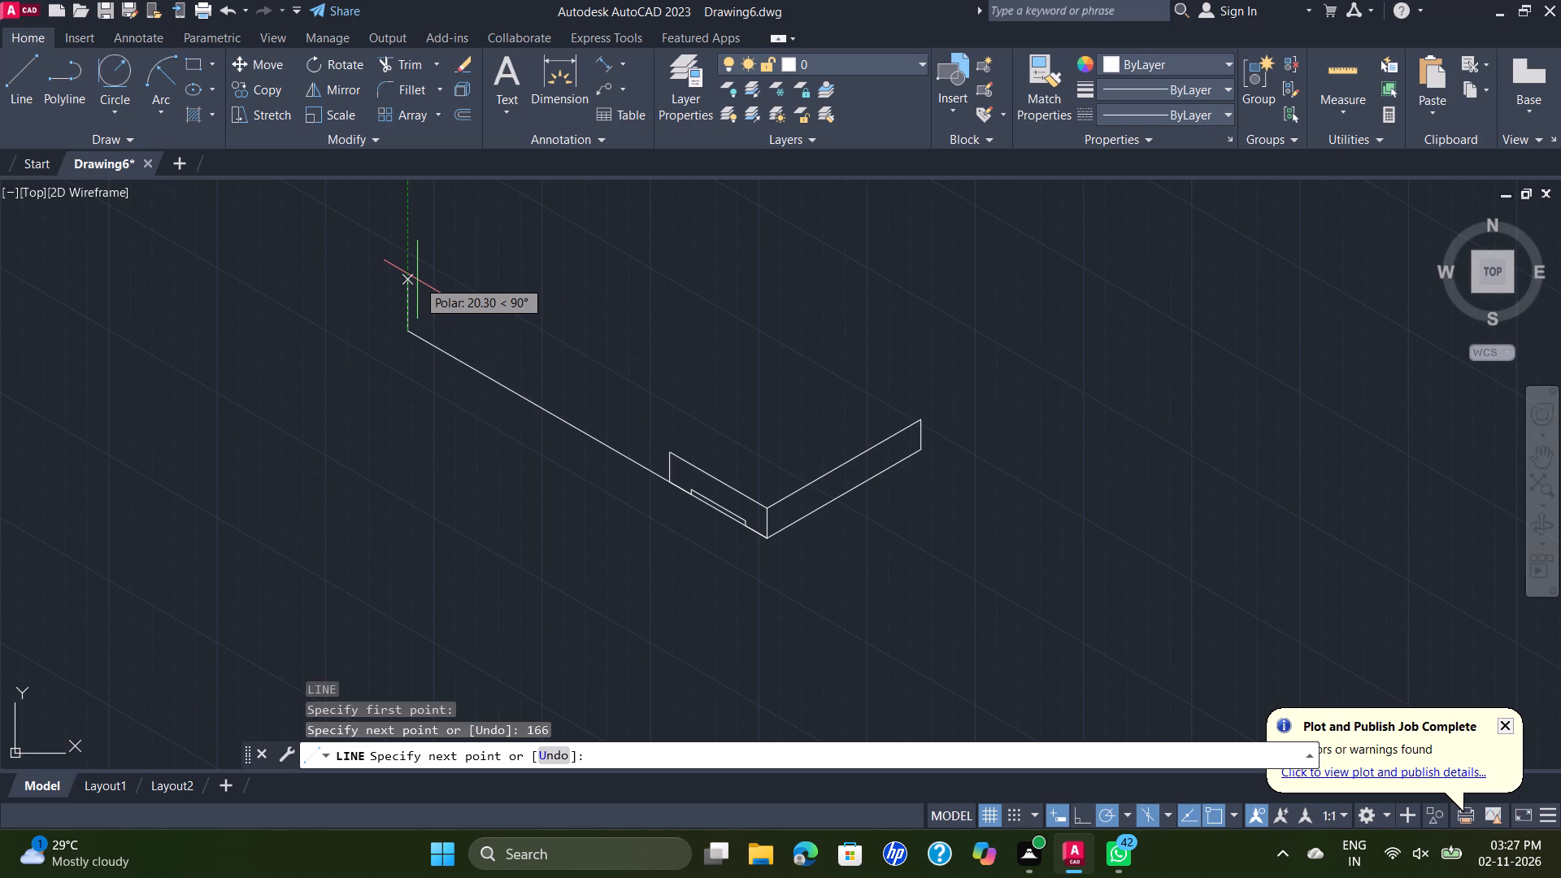
{"action": "type", "text": "12"}
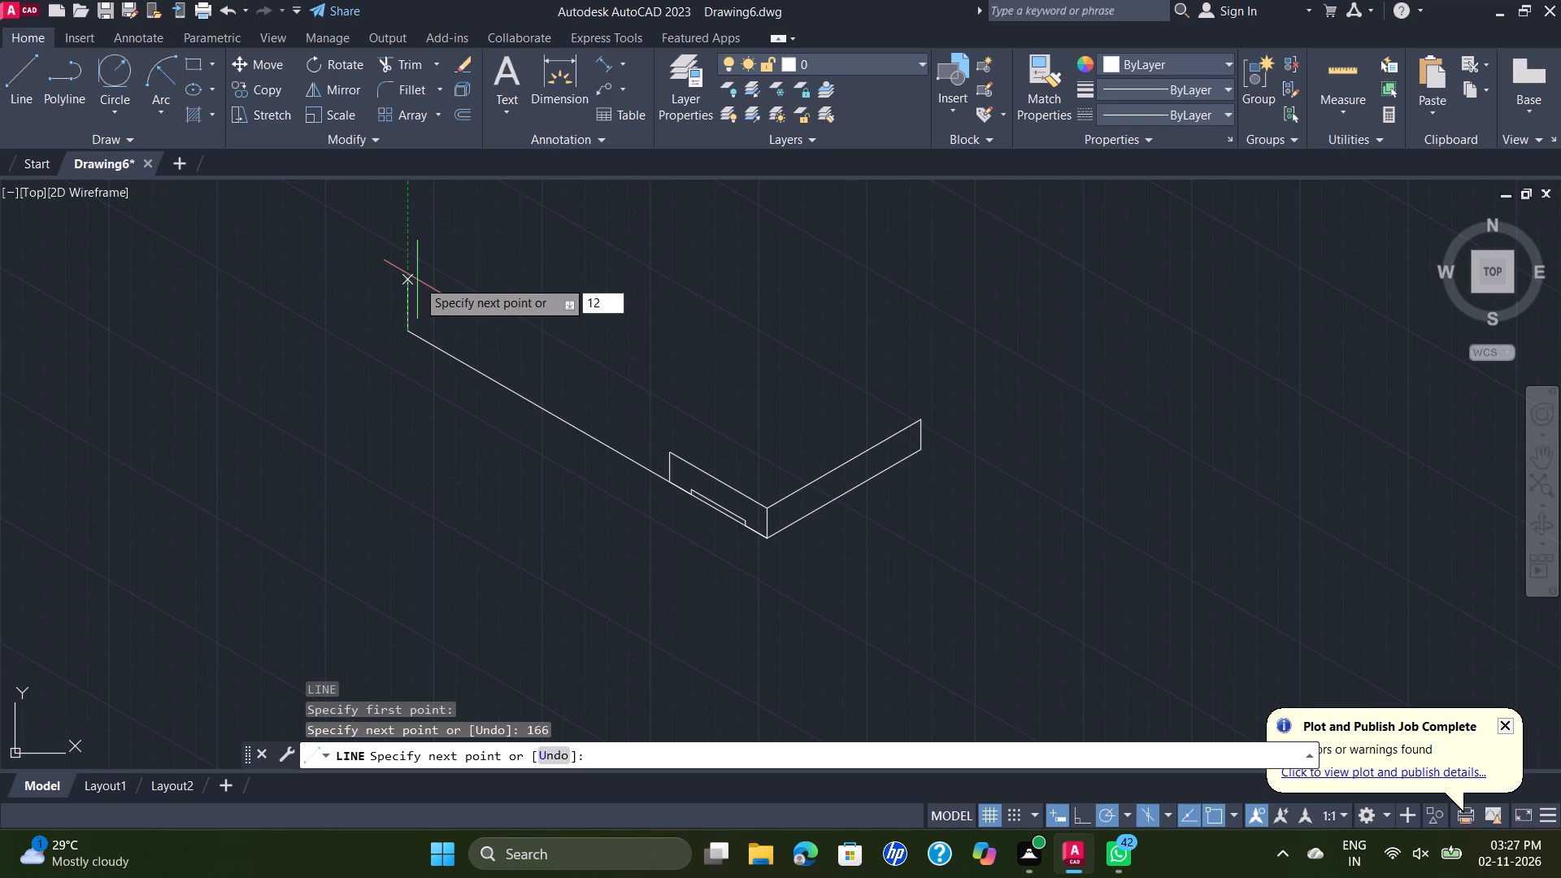
{"action": "key", "text": "Return"}
{"action": "key", "text": "Escape"}
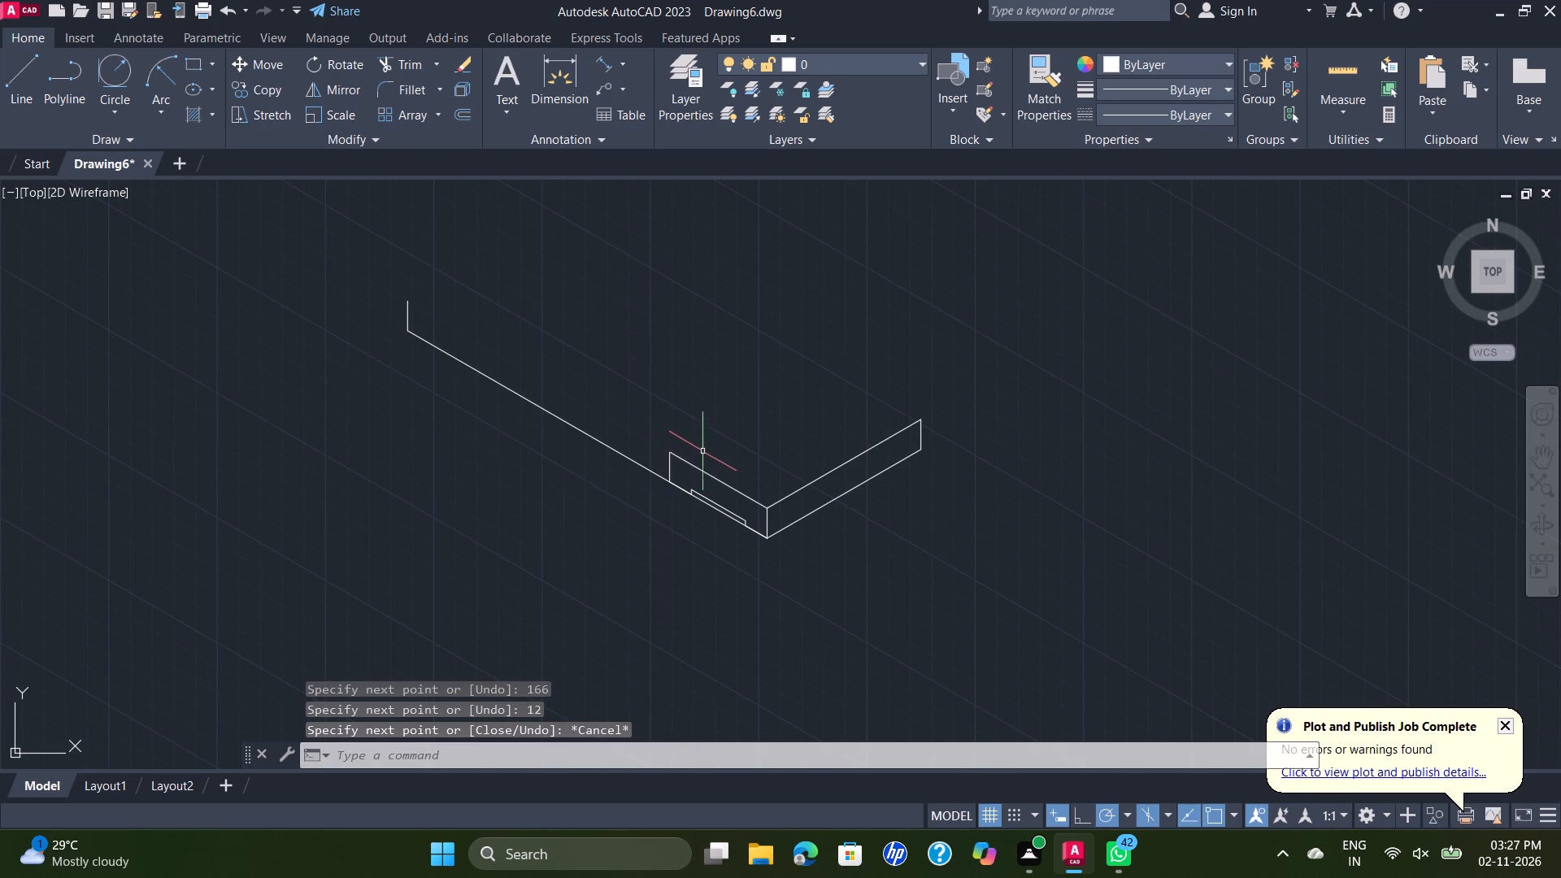
Copy the near foot's top edge, two end verticals and three notch lines from its upper far corner to the top of the far 12 line.
{"action": "left_click", "coordinate": [715, 451]}
{"action": "left_click", "coordinate": [672, 472]}
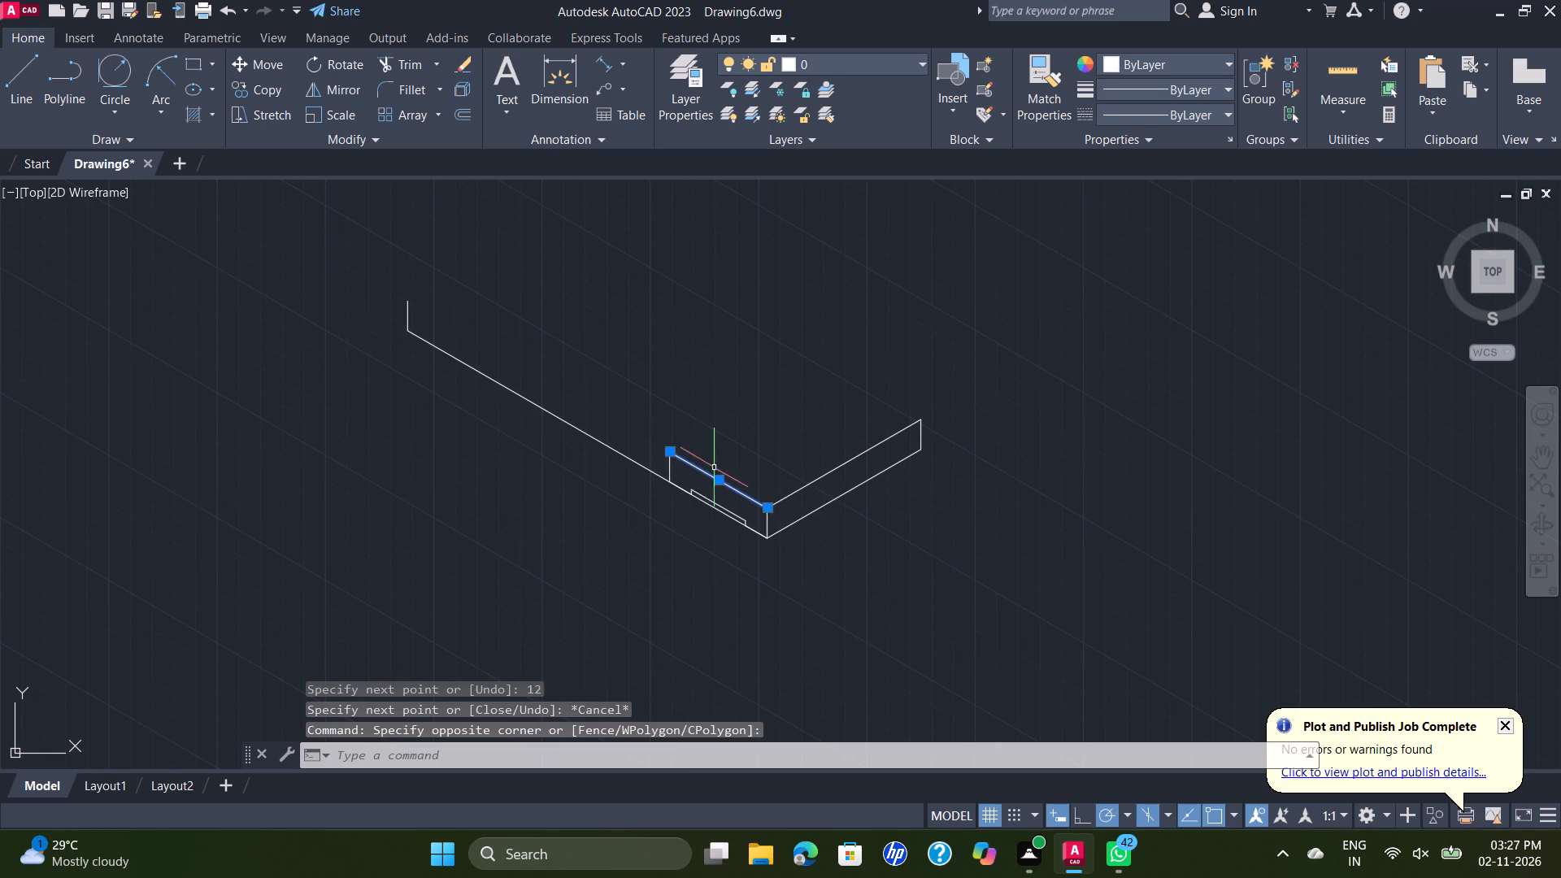
{"action": "left_click", "coordinate": [669, 463], "text": "shift"}
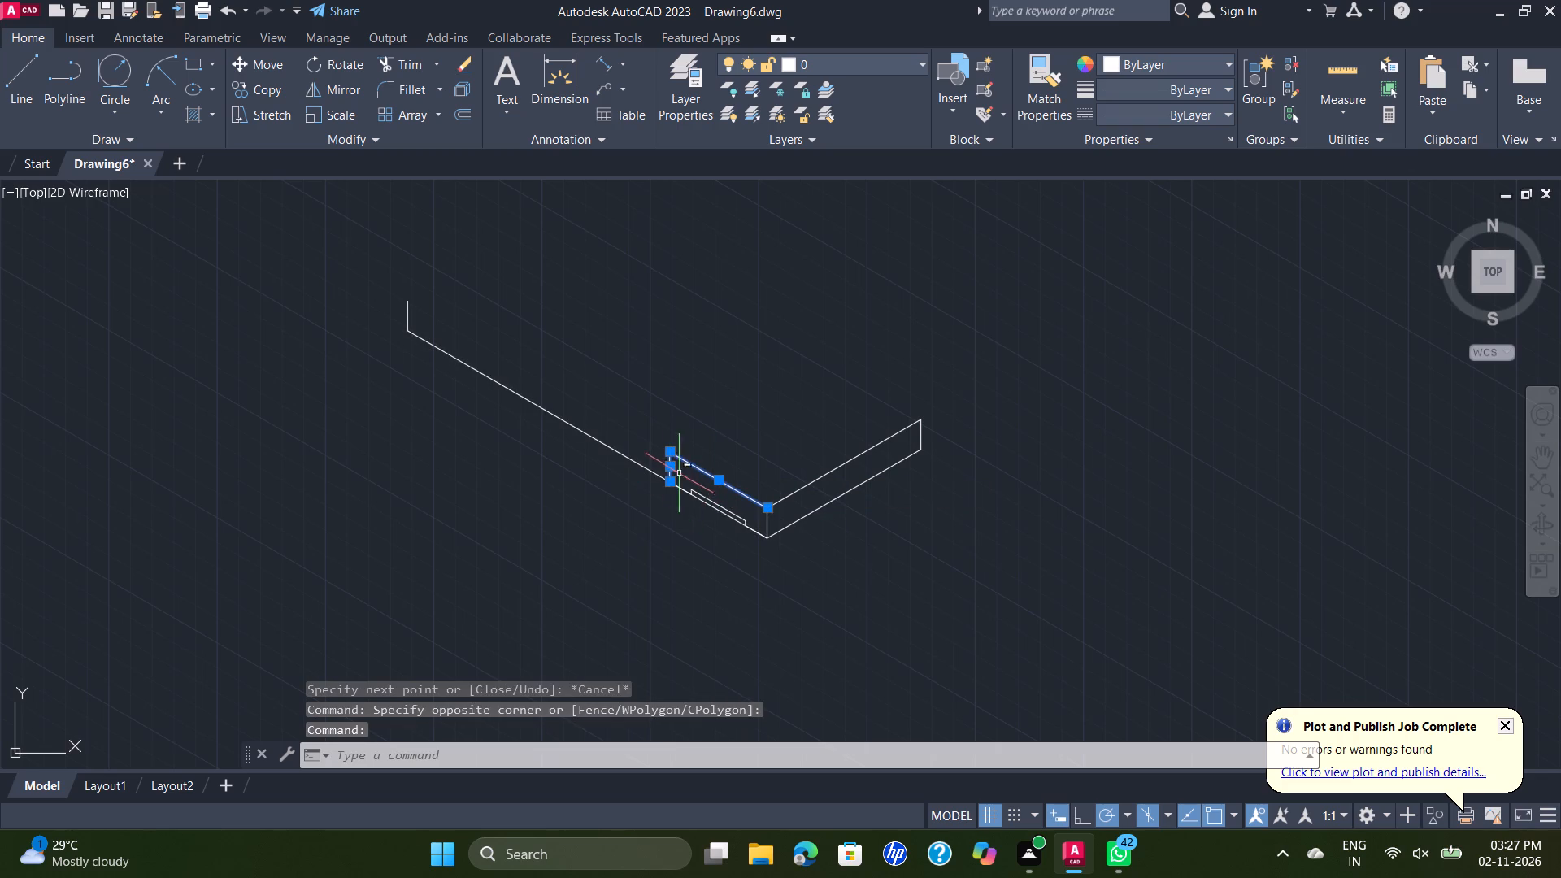
{"action": "left_click", "coordinate": [712, 499], "text": "shift"}
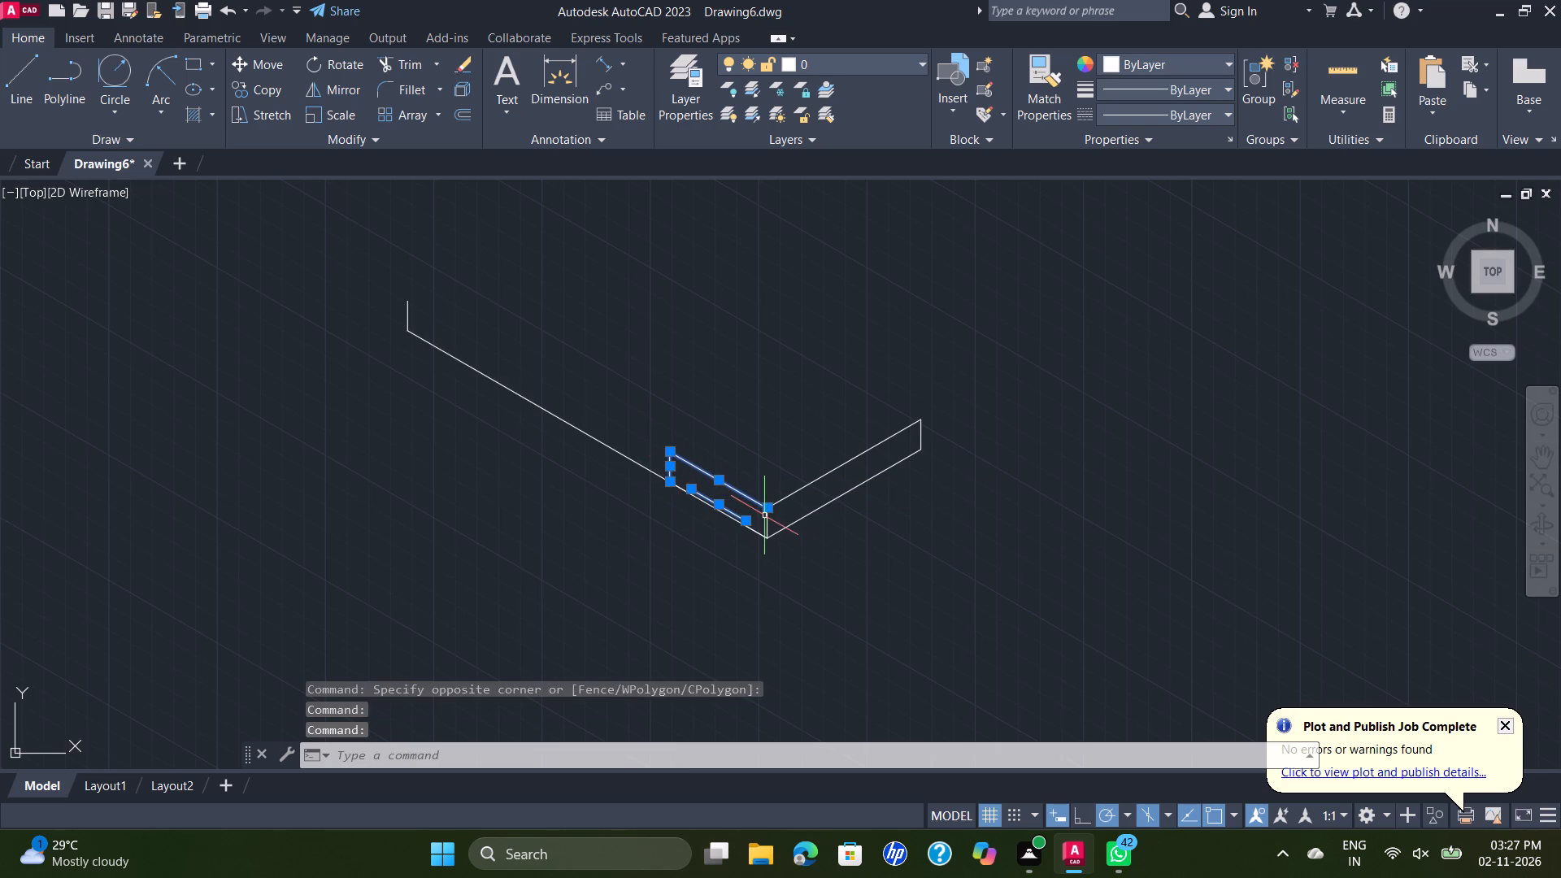
{"action": "left_click", "coordinate": [766, 517], "text": "shift"}
{"action": "scroll", "coordinate": [746, 524], "scroll_direction": "up", "scroll_amount": 3, "text": "shift"}
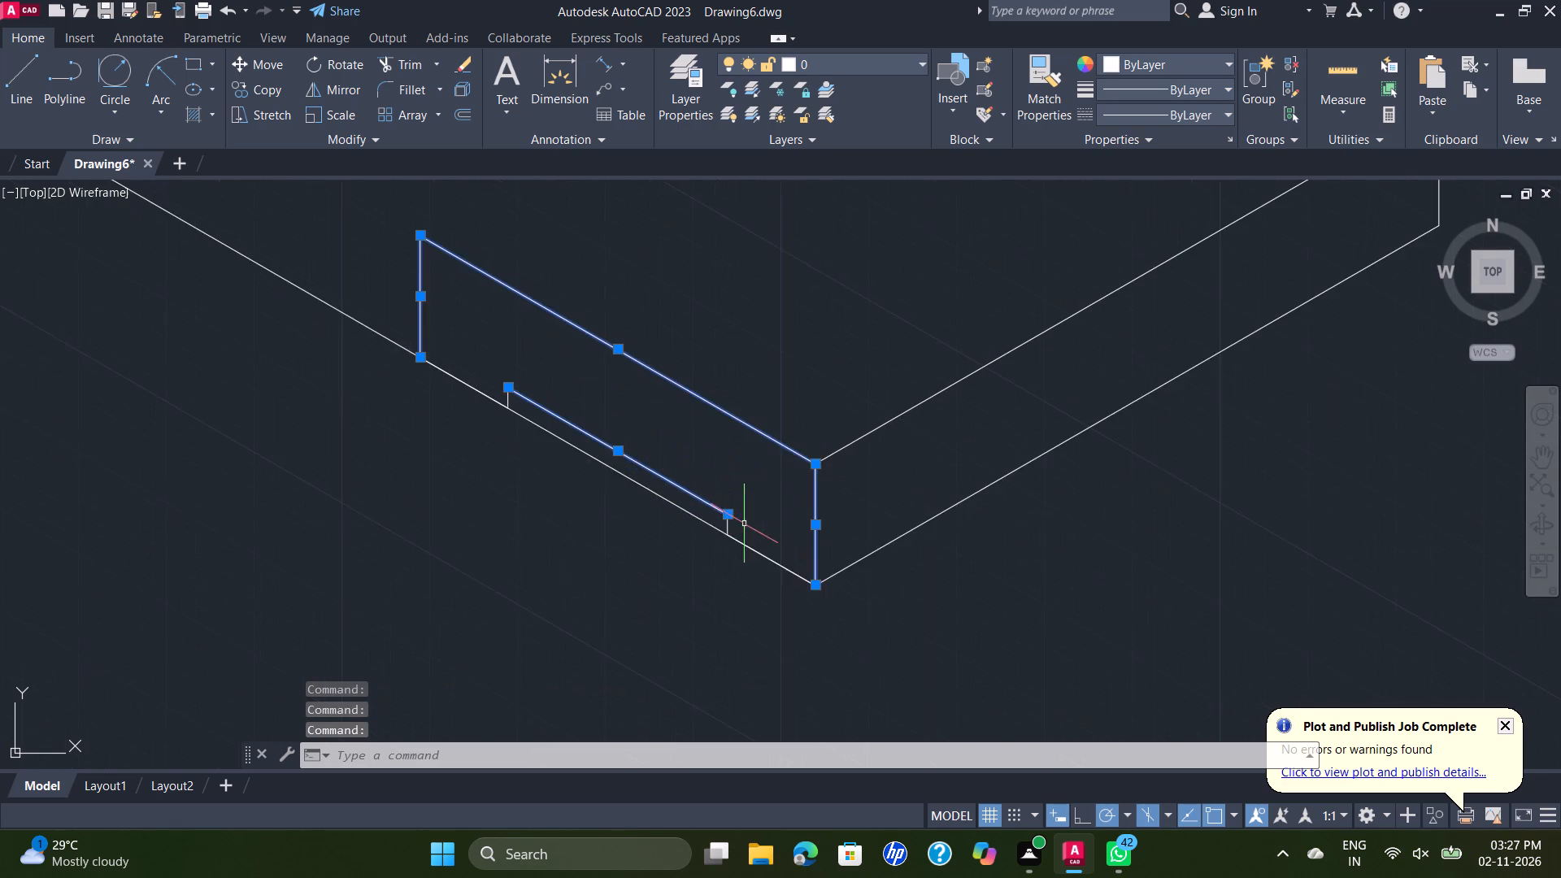
{"action": "scroll", "coordinate": [734, 523], "scroll_direction": "up", "scroll_amount": 1, "text": "shift"}
{"action": "left_click", "coordinate": [718, 525], "text": "shift"}
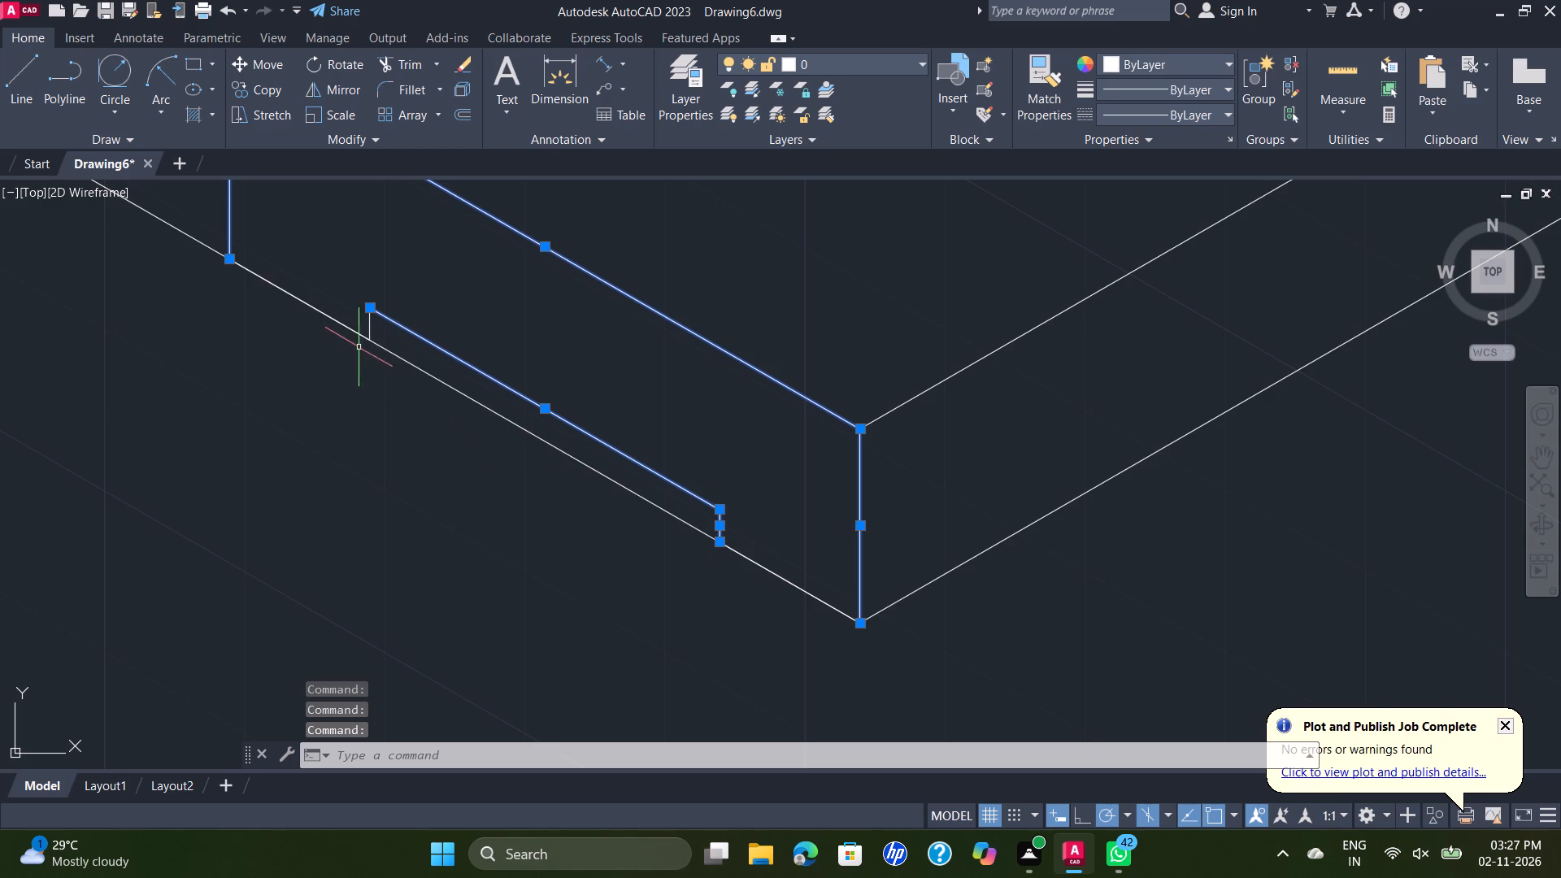
{"action": "left_click", "coordinate": [367, 325], "text": "shift"}
{"action": "scroll", "coordinate": [651, 320], "scroll_direction": "down", "scroll_amount": 2}
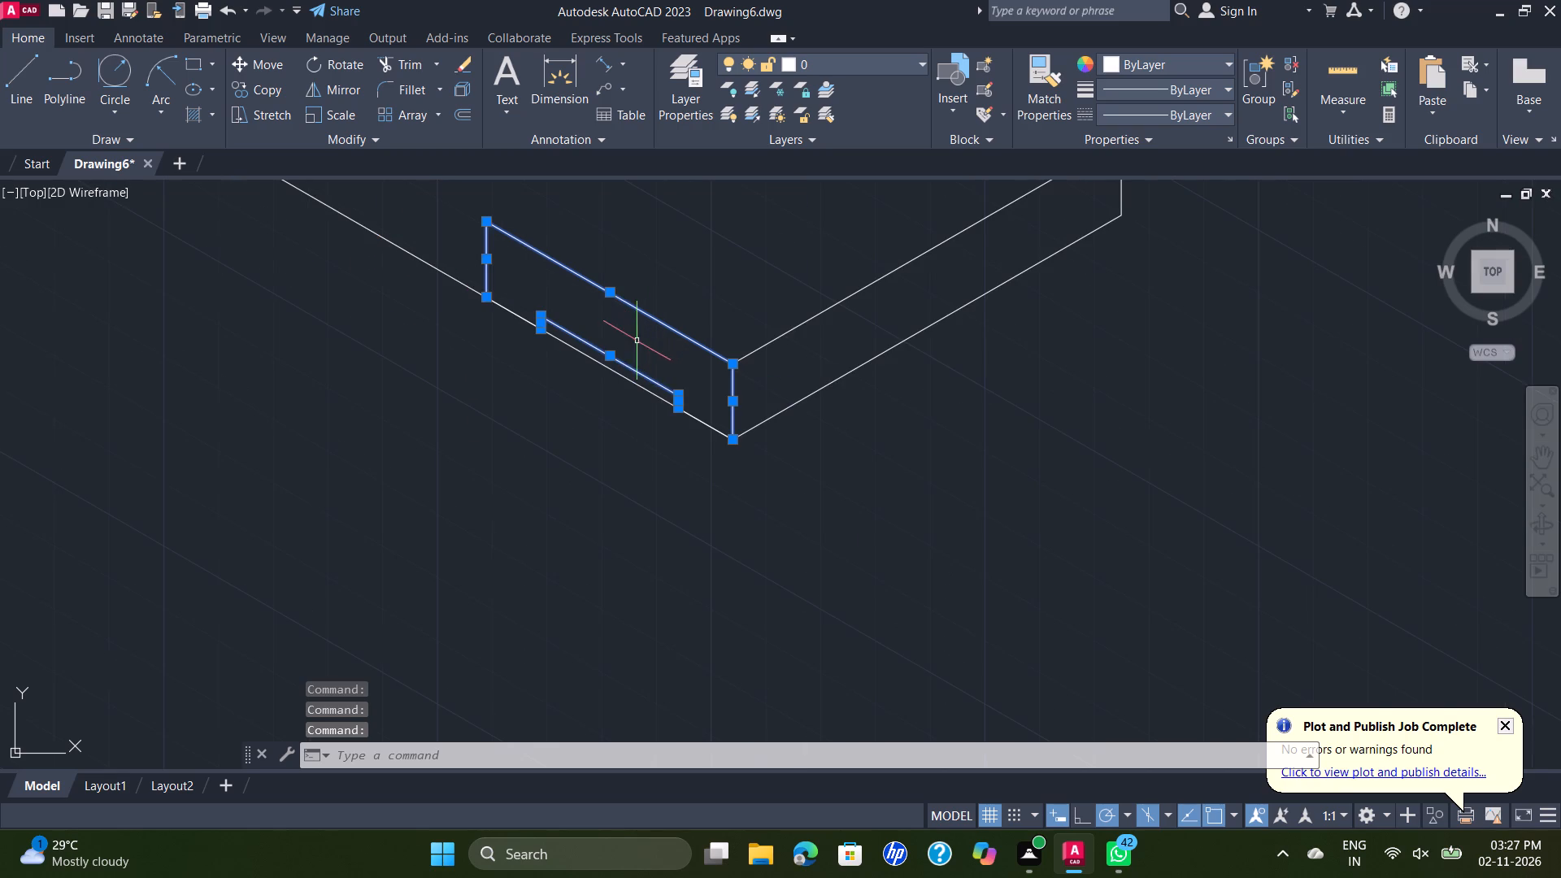
{"action": "scroll", "coordinate": [631, 341], "scroll_direction": "up", "scroll_amount": 1}
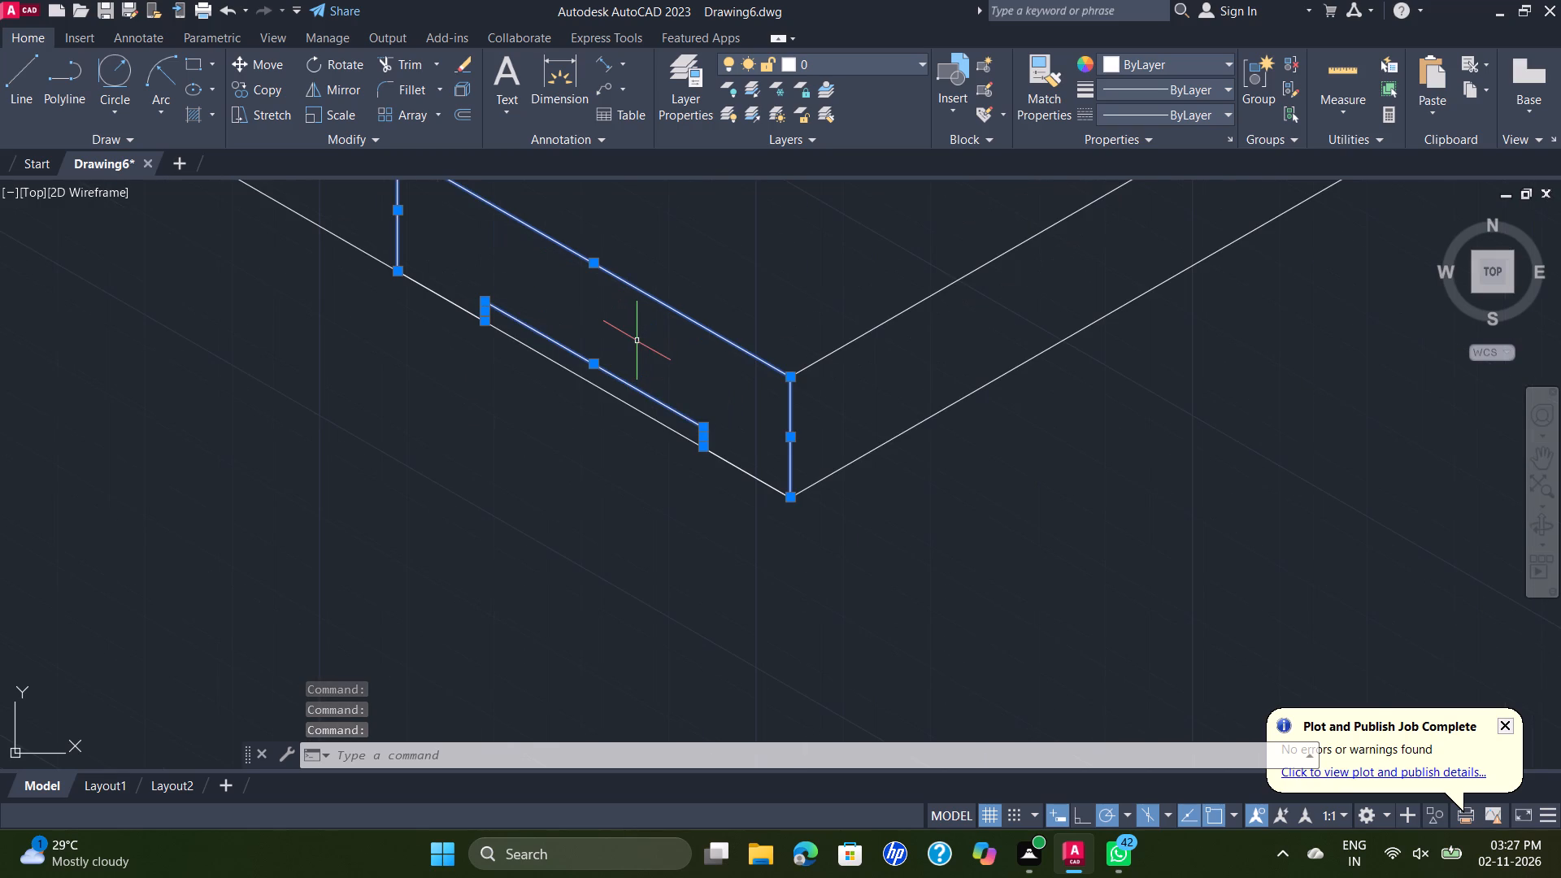
{"action": "type", "text": "CO"}
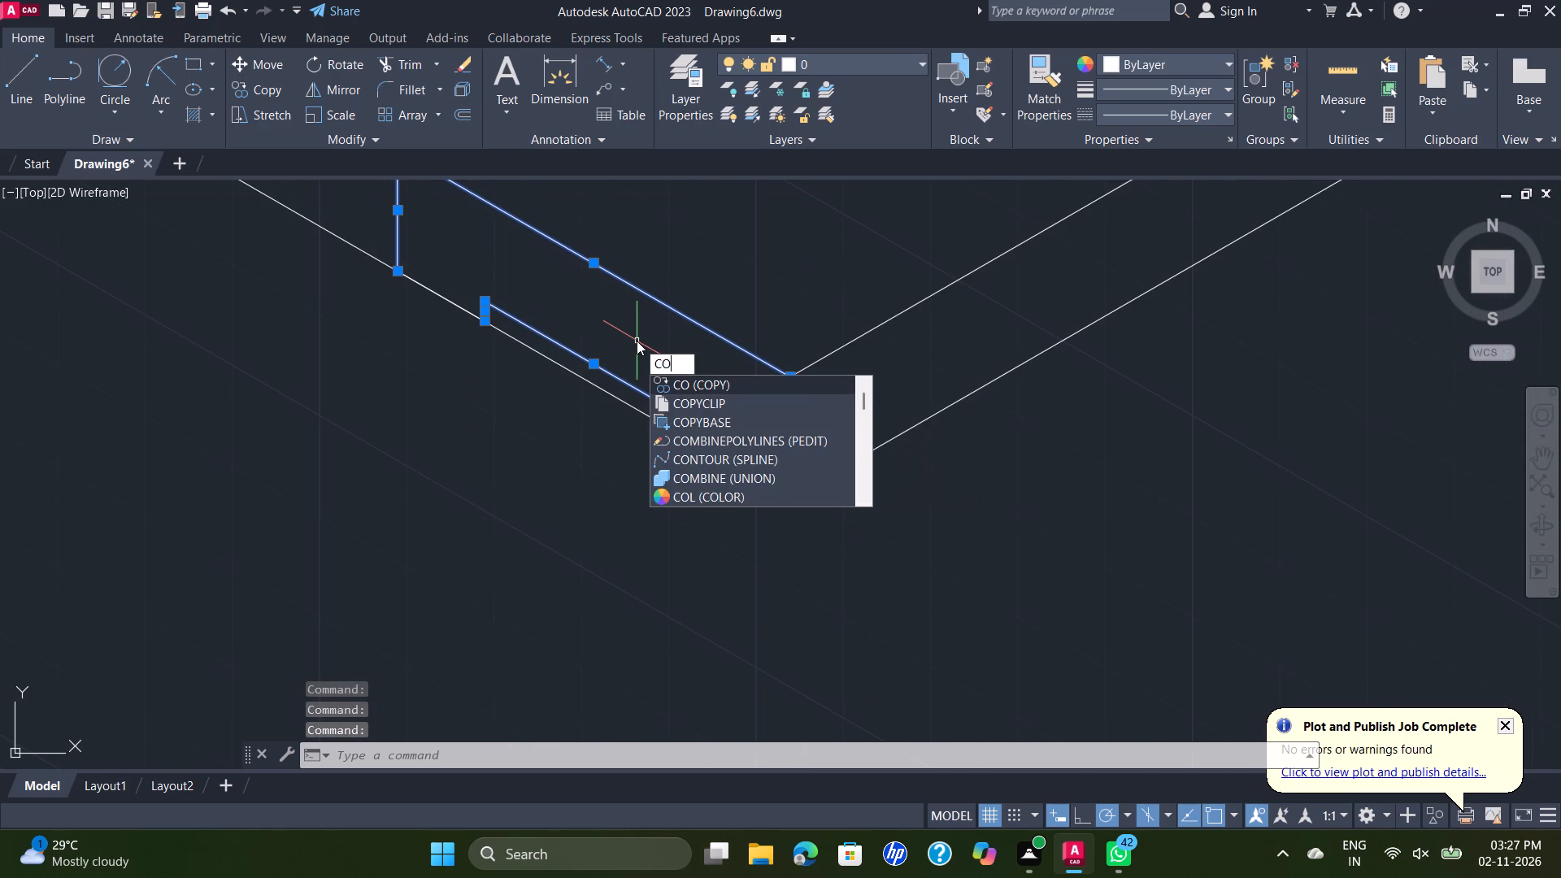
{"action": "key", "text": "Return"}
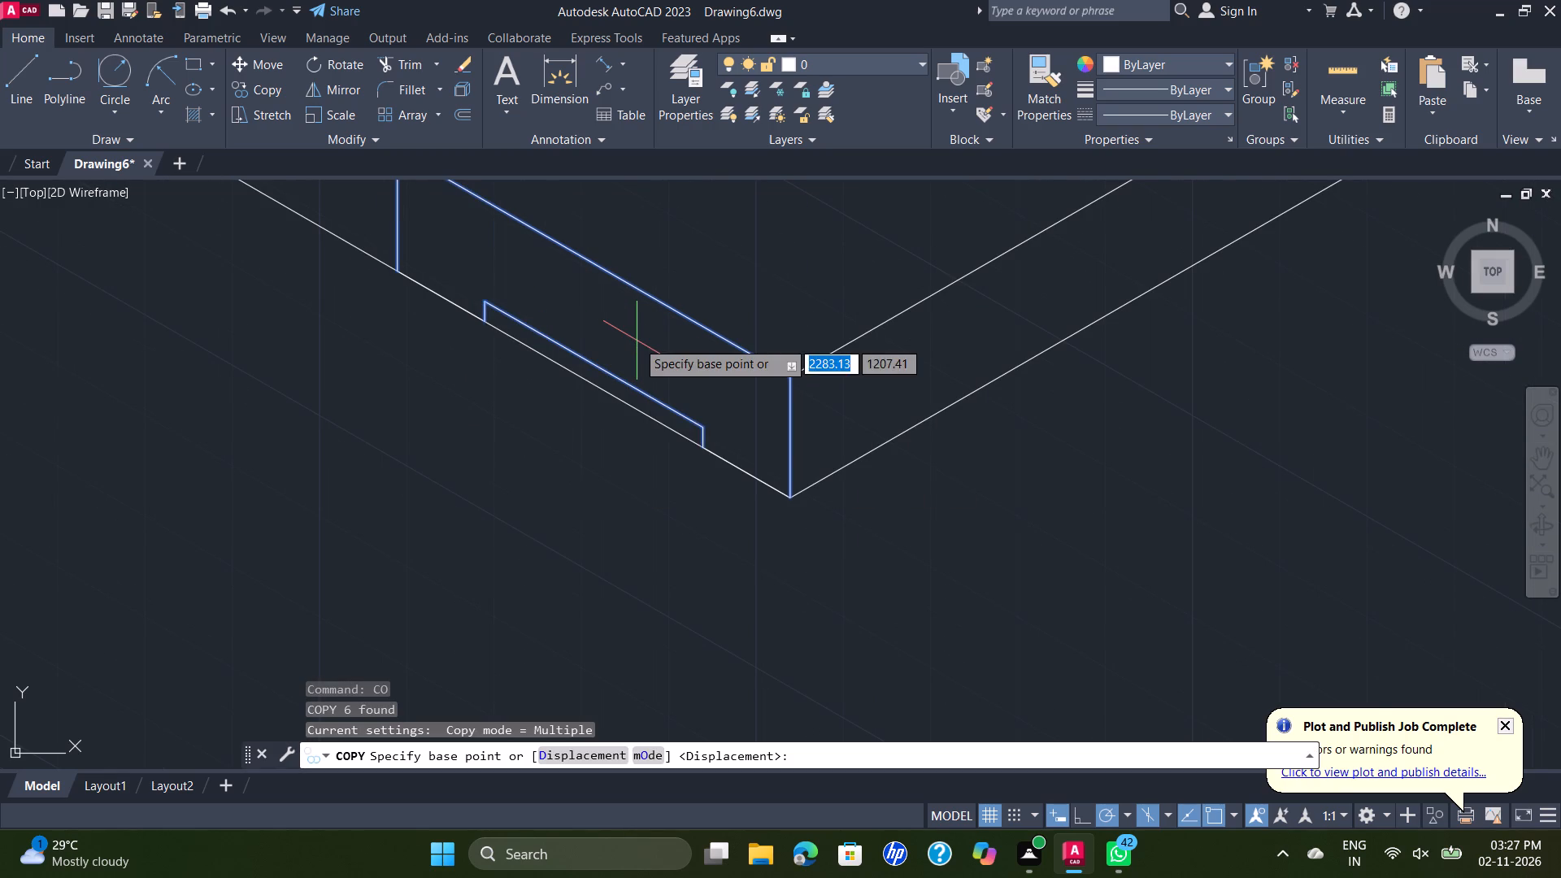
{"action": "scroll", "coordinate": [490, 315], "scroll_direction": "down", "scroll_amount": 2}
{"action": "middle_click_drag", "start_coordinate": [468, 251], "coordinate": [602, 402]}
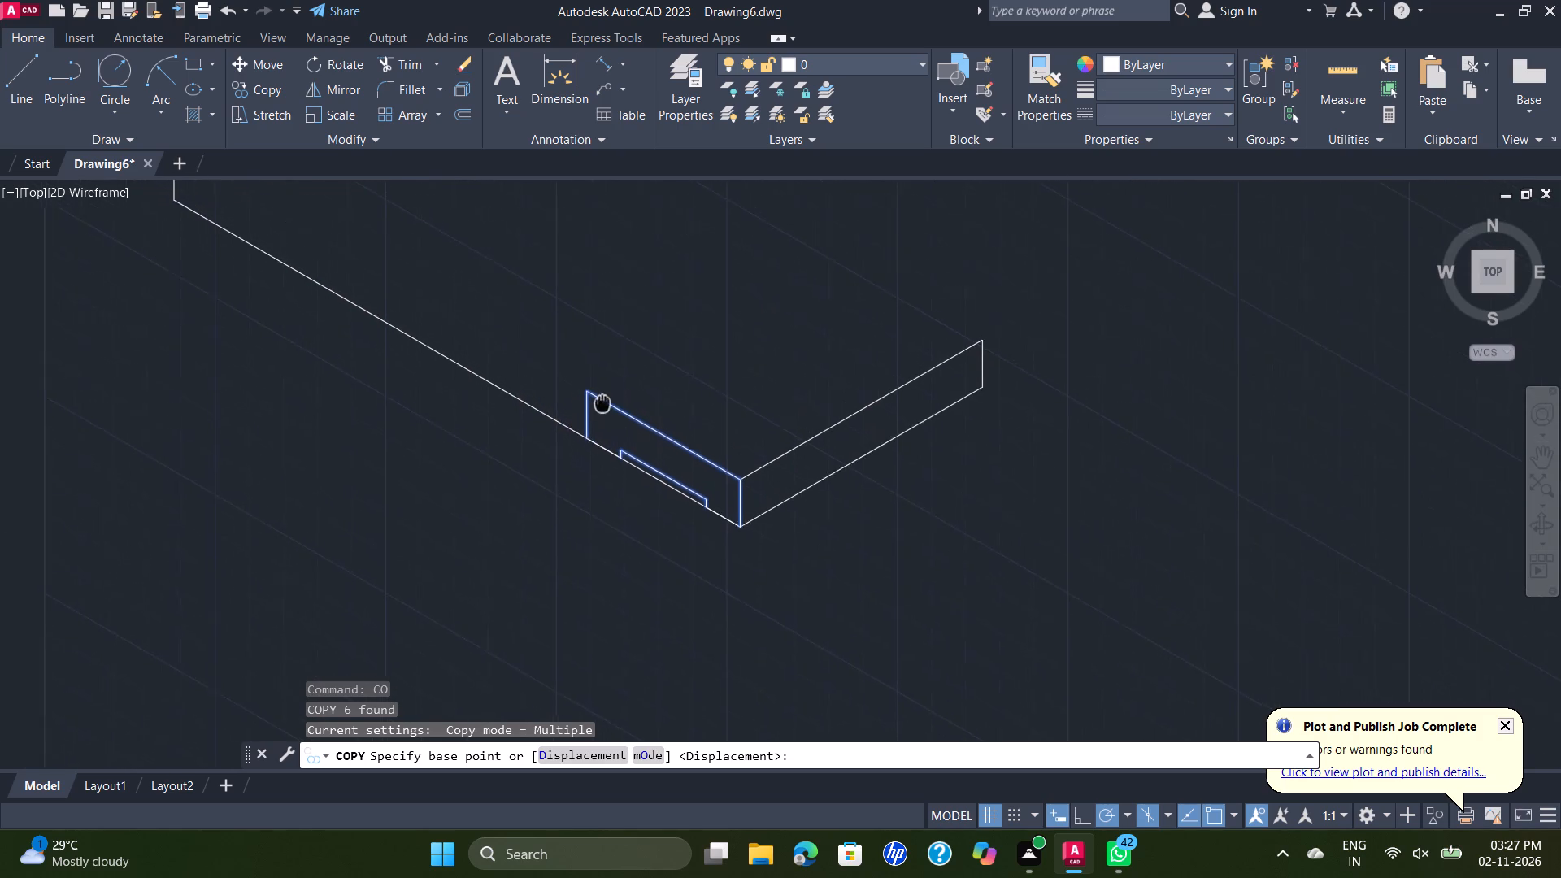
{"action": "middle_click_drag", "start_coordinate": [602, 402], "coordinate": [637, 468]}
{"action": "scroll", "coordinate": [632, 496], "scroll_direction": "up", "scroll_amount": 1}
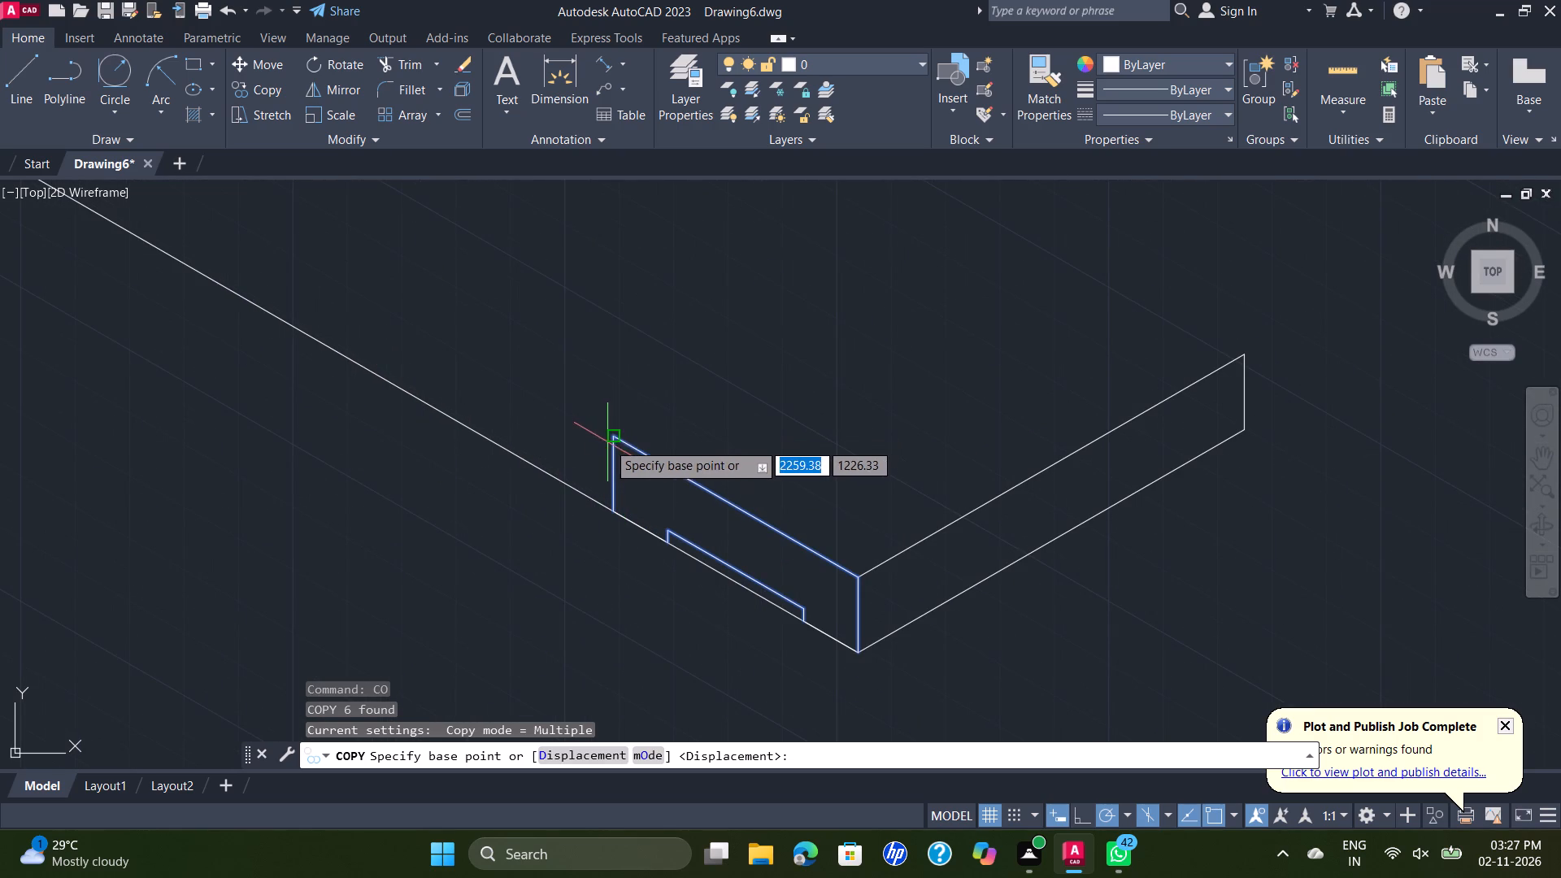
{"action": "left_click", "coordinate": [615, 441]}
{"action": "scroll", "coordinate": [572, 414], "scroll_direction": "down", "scroll_amount": 1}
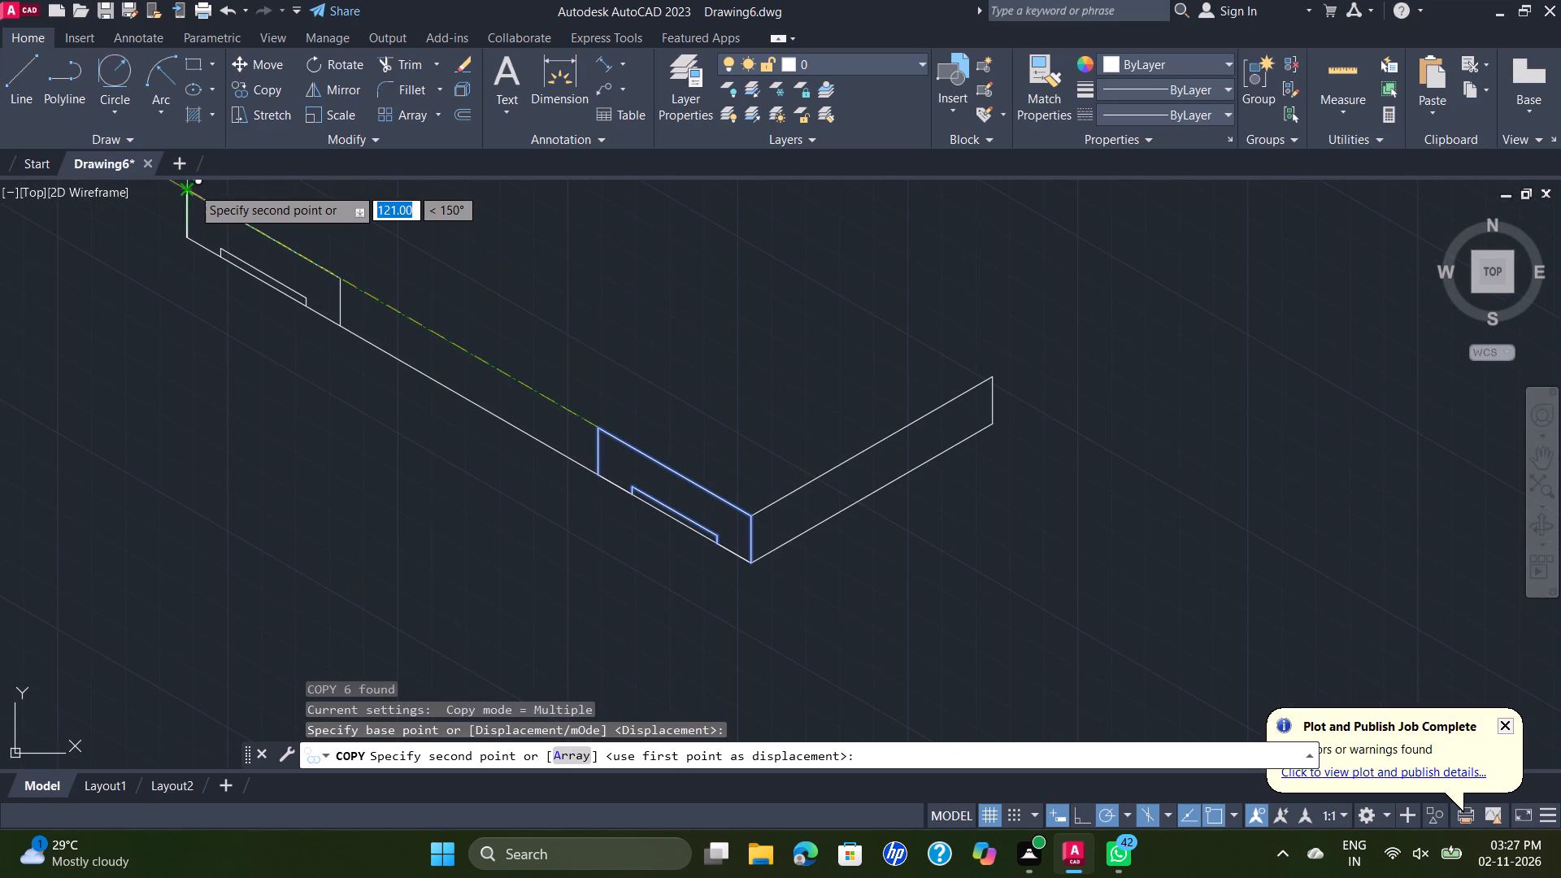
{"action": "scroll", "coordinate": [187, 189], "scroll_direction": "up", "scroll_amount": 1}
{"action": "middle_click_drag", "start_coordinate": [186, 197], "coordinate": [285, 303]}
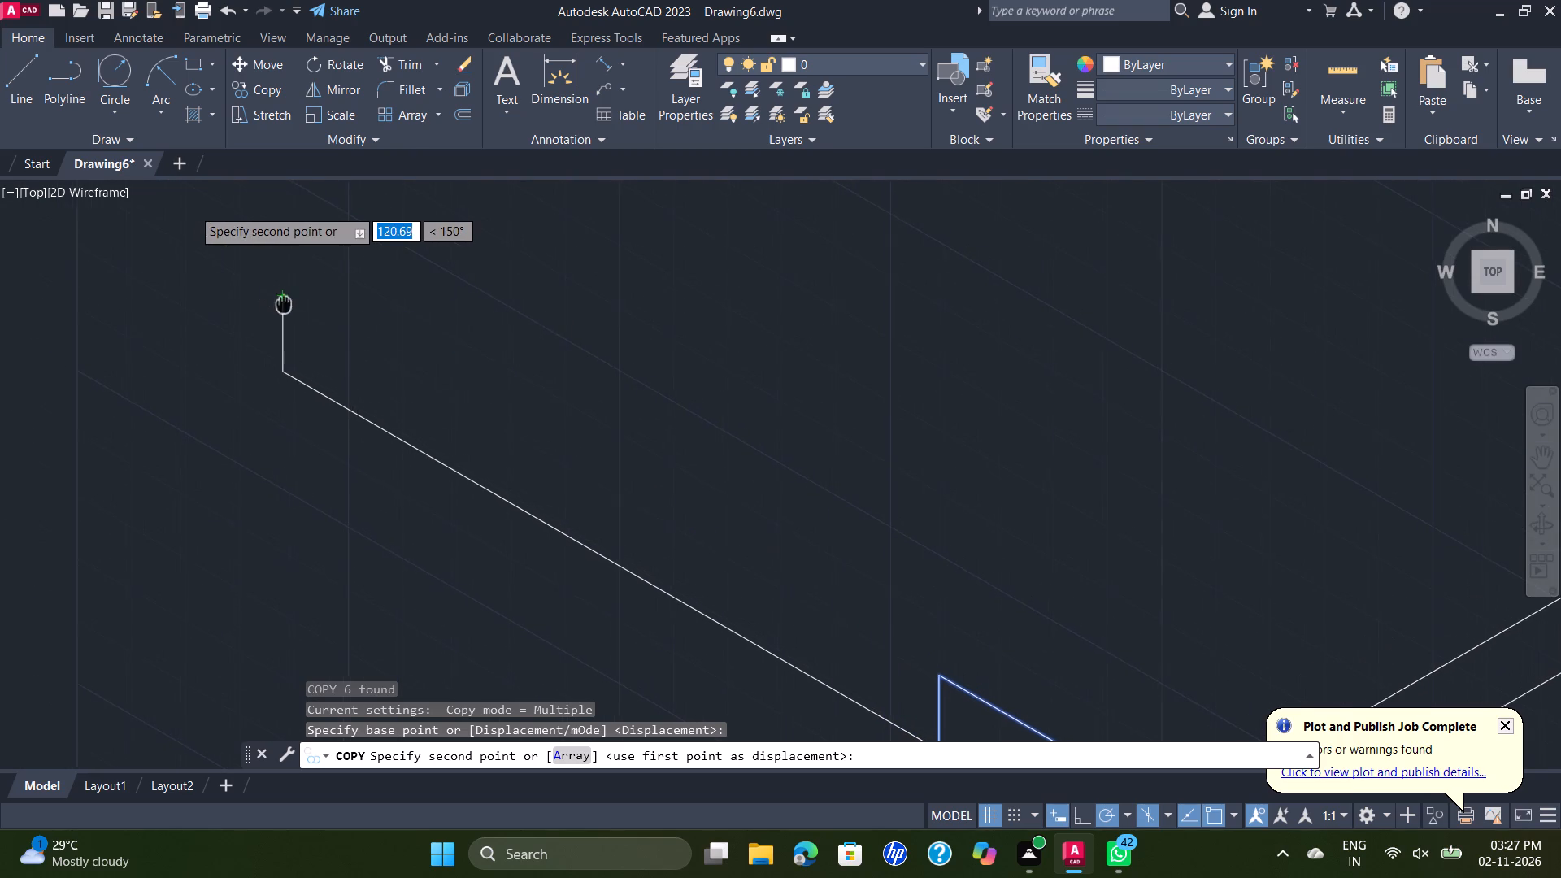
{"action": "middle_click_drag", "start_coordinate": [285, 303], "coordinate": [286, 304]}
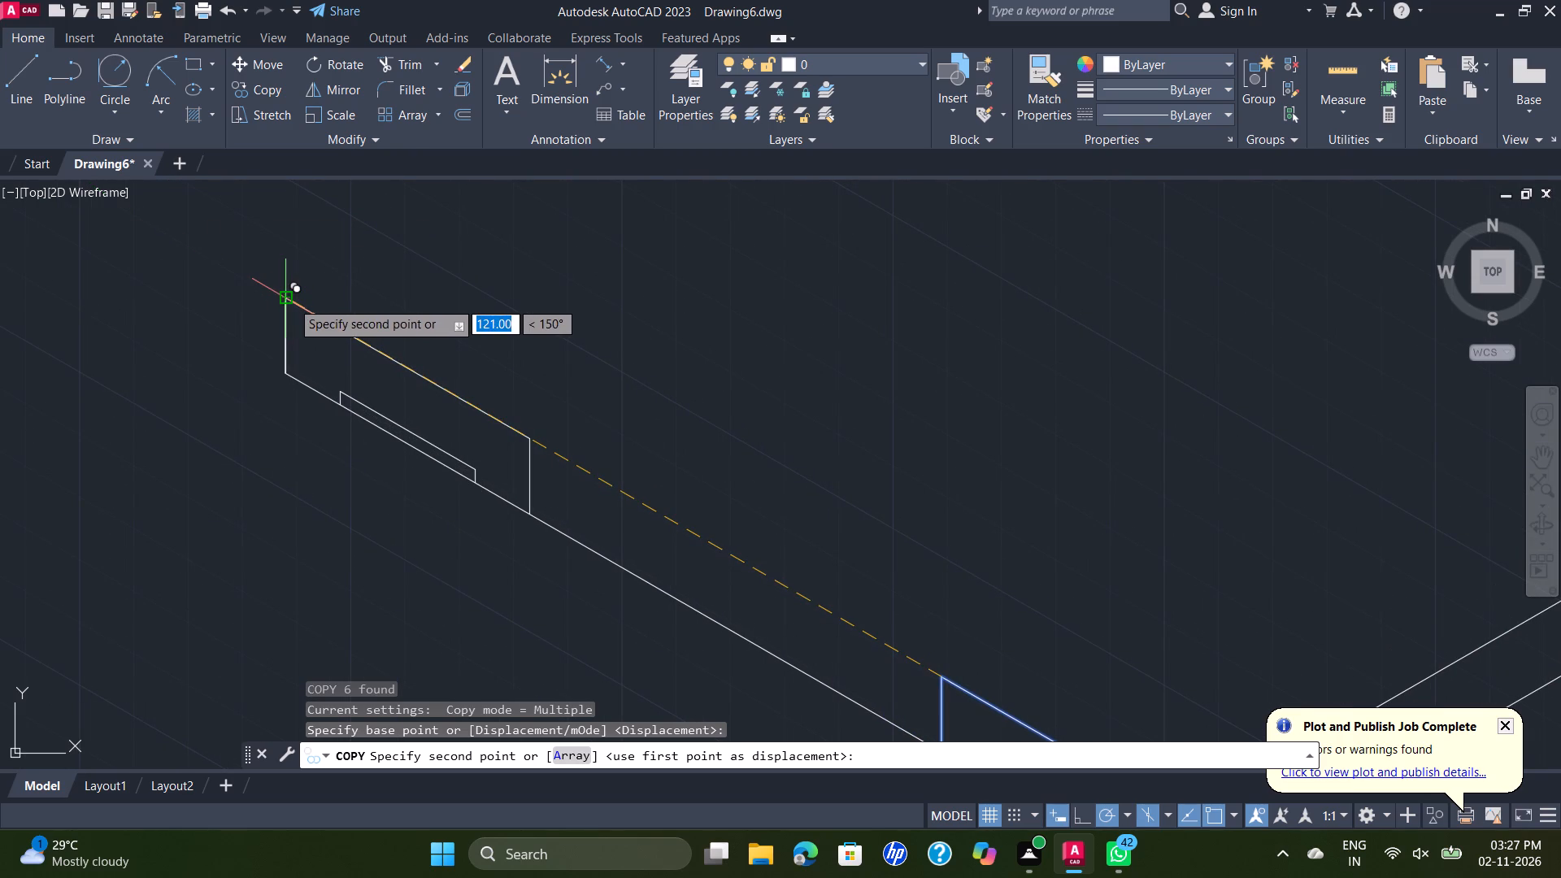
{"action": "left_click", "coordinate": [288, 302]}
{"action": "key", "text": "Escape"}
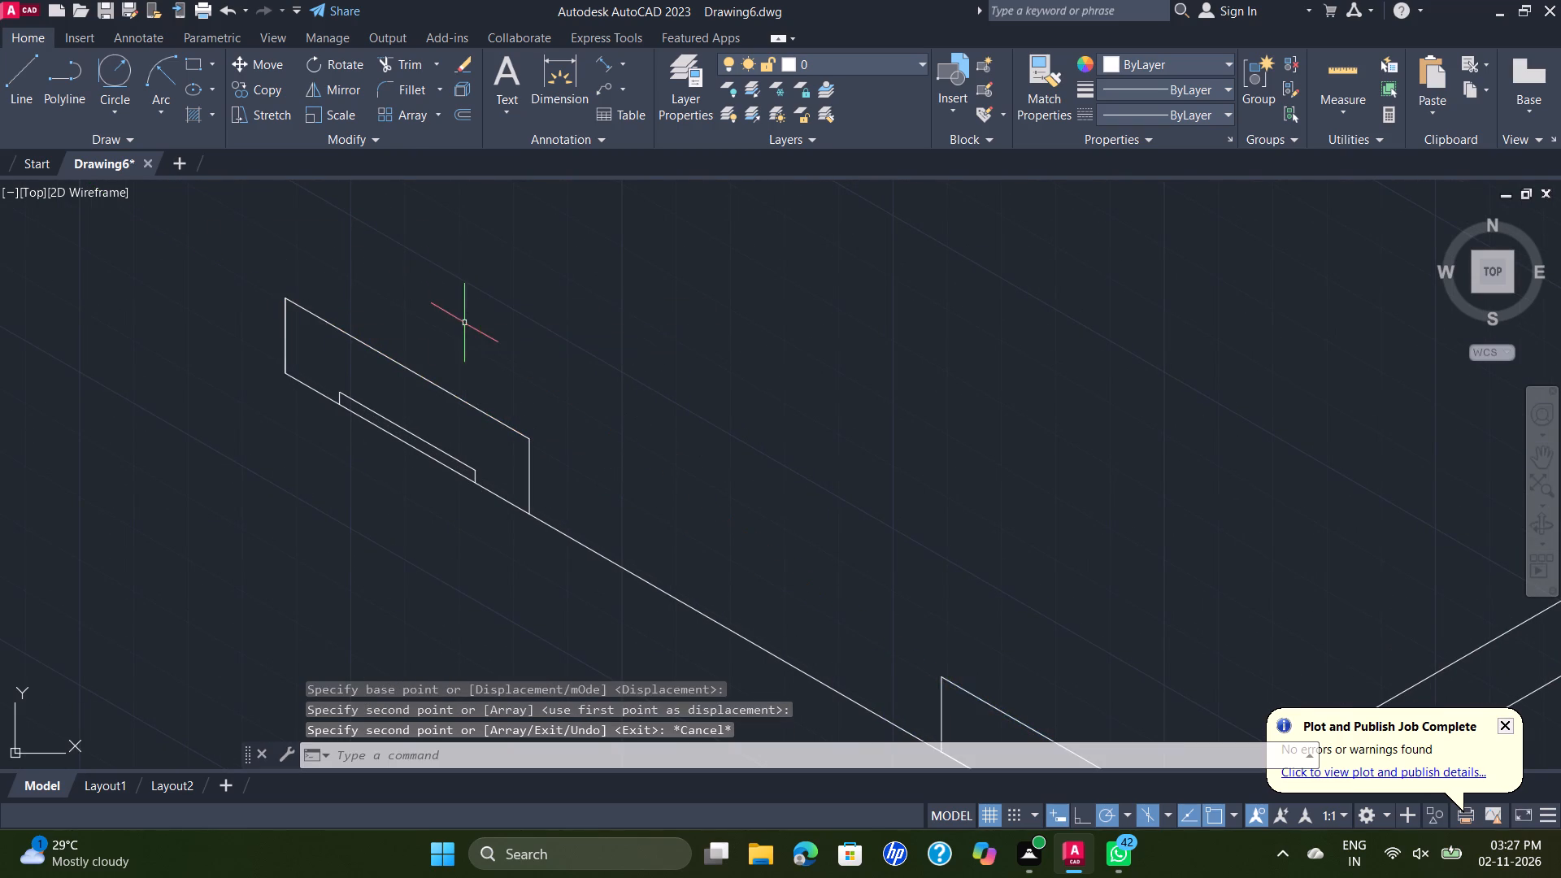
Erase the 166 lower edge line running between the two feet.
{"action": "scroll", "coordinate": [276, 319], "scroll_direction": "up", "scroll_amount": 3}
{"action": "scroll", "coordinate": [321, 308], "scroll_direction": "down", "scroll_amount": 4}
{"action": "scroll", "coordinate": [462, 361], "scroll_direction": "down", "scroll_amount": 1}
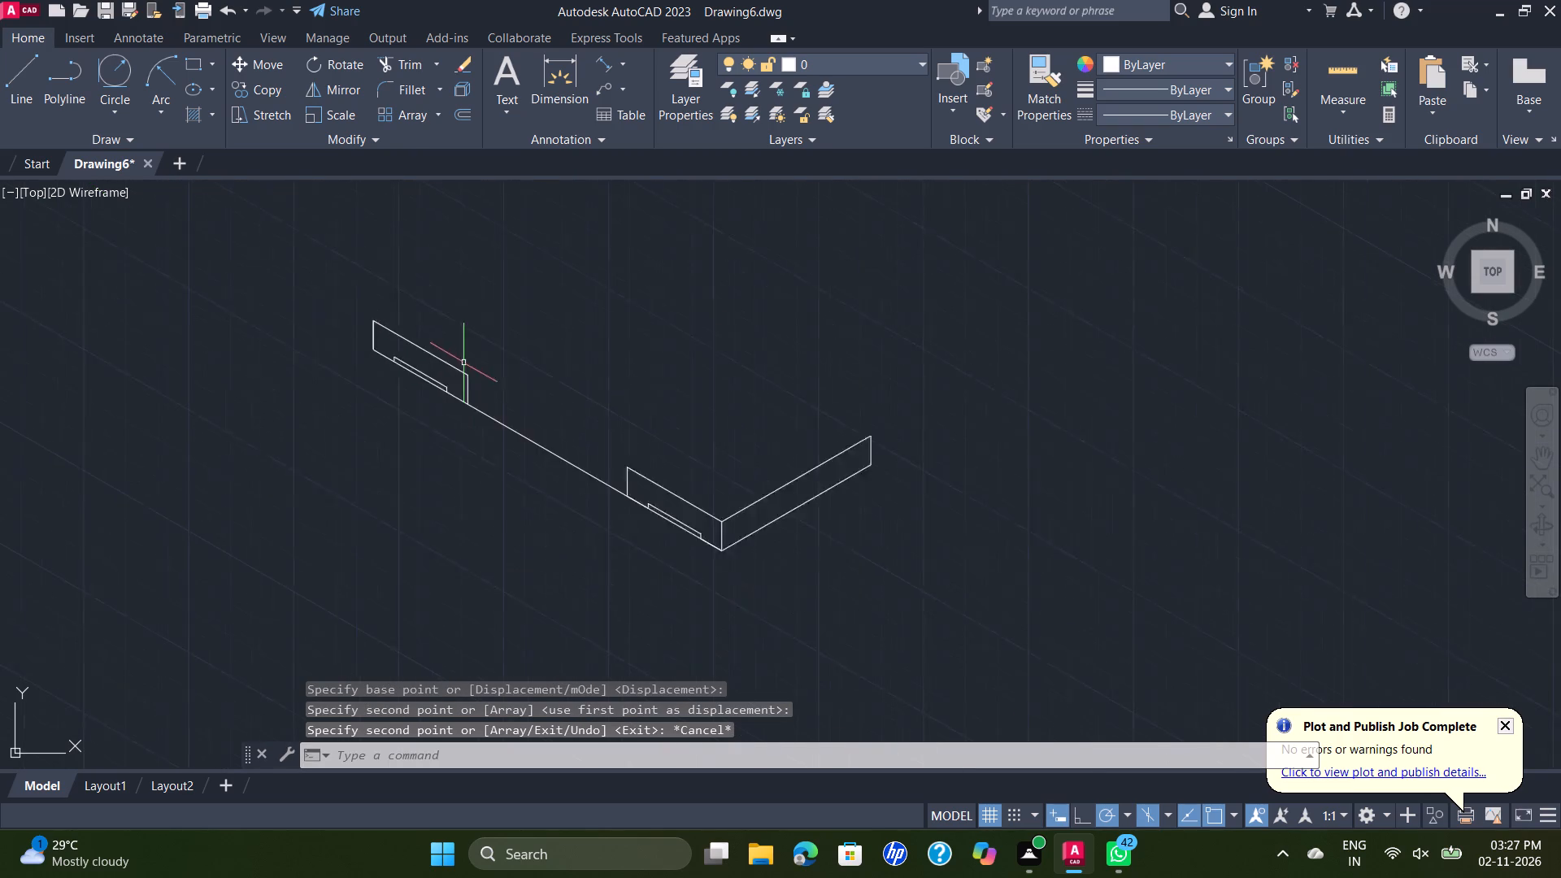
{"action": "scroll", "coordinate": [463, 363], "scroll_direction": "down", "scroll_amount": 1}
{"action": "left_click", "coordinate": [485, 402]}
{"action": "key", "text": "Delete"}
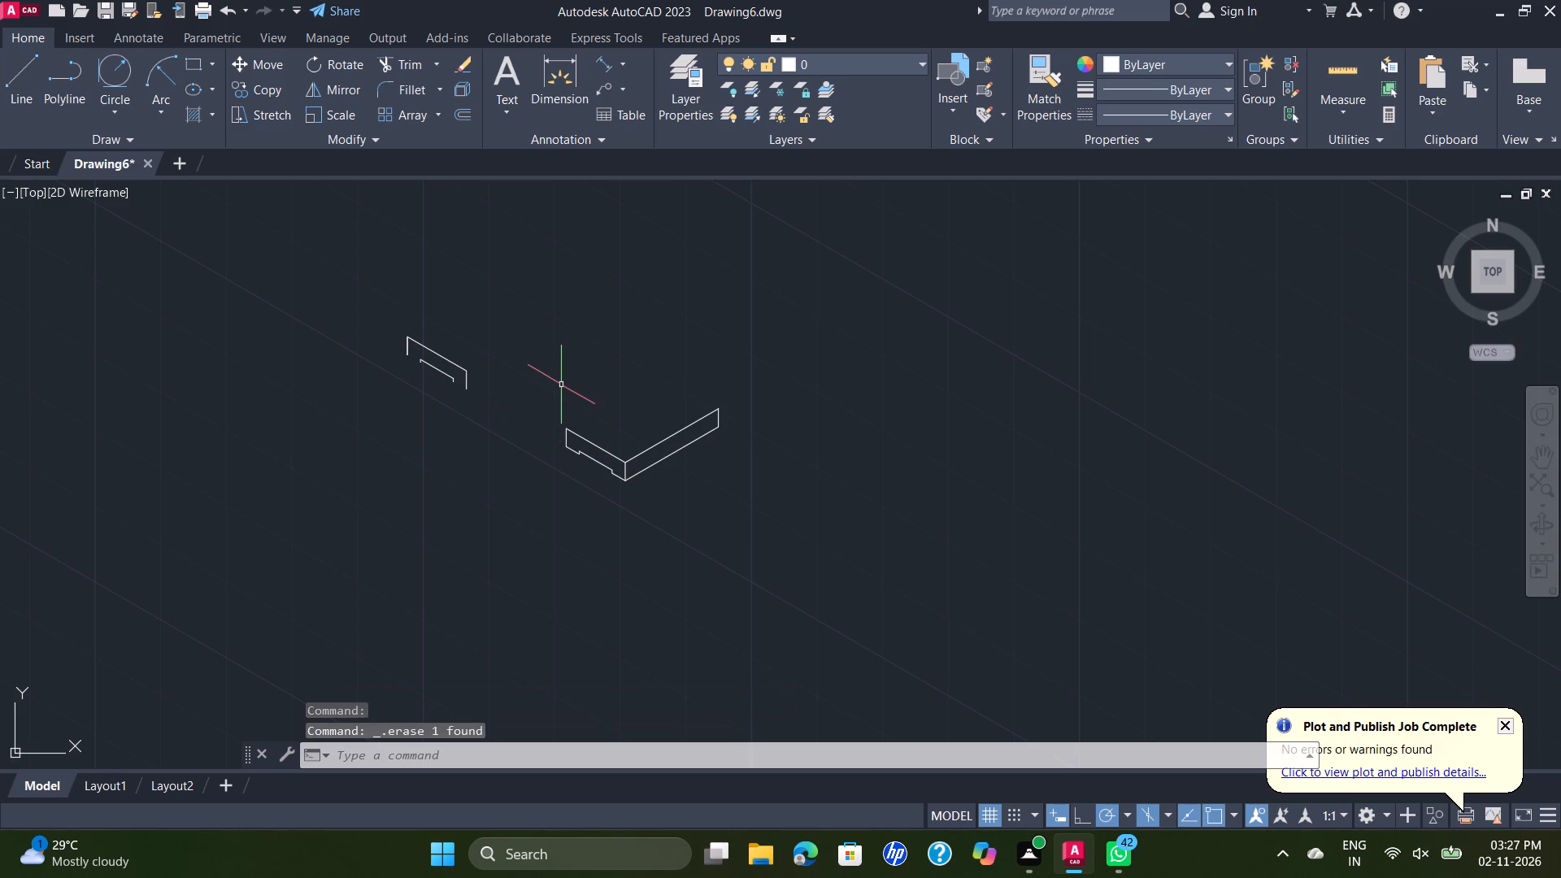
Draw the copied far foot's two bottom edges, each joining an outer lower corner to the adjacent notch end, 10 long at 330°.
{"action": "scroll", "coordinate": [505, 412], "scroll_direction": "up", "scroll_amount": 3}
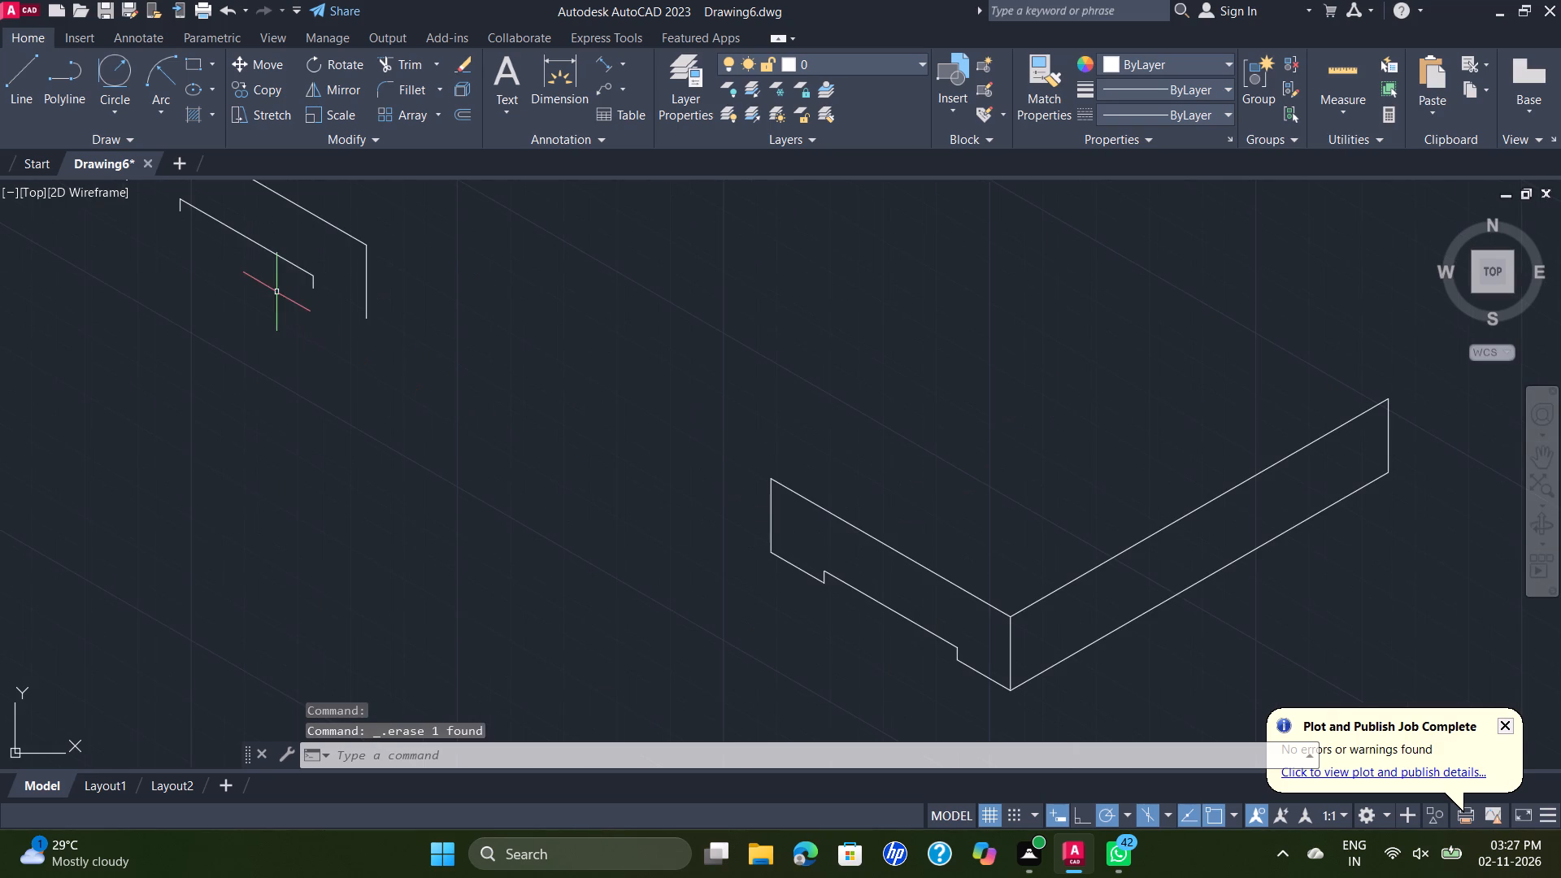
{"action": "scroll", "coordinate": [278, 291], "scroll_direction": "down", "scroll_amount": 1}
{"action": "middle_click_drag", "start_coordinate": [283, 291], "coordinate": [343, 402]}
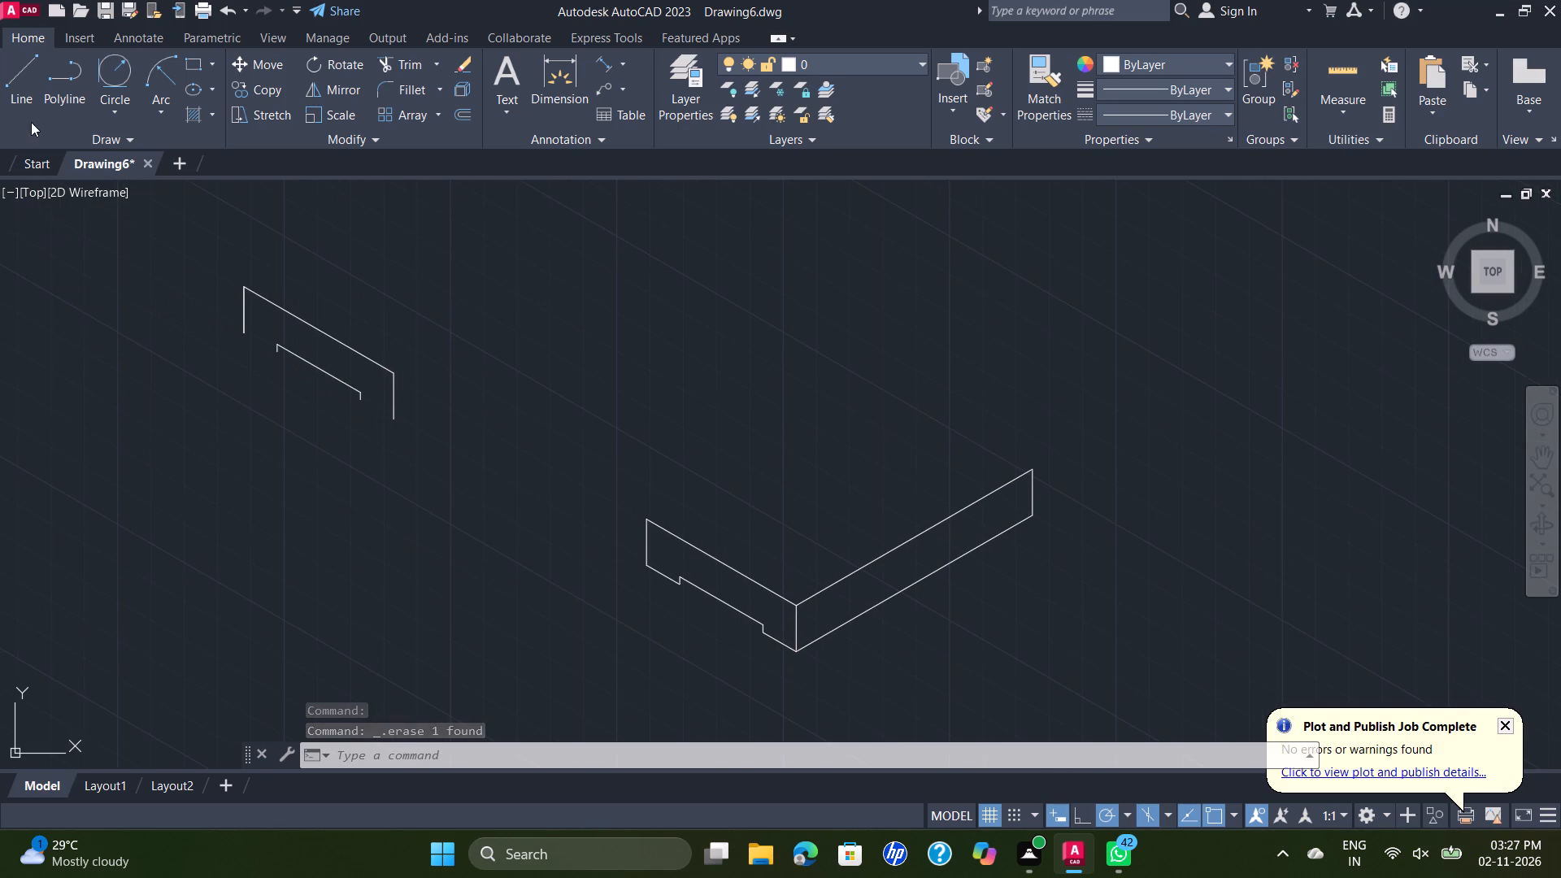
{"action": "key", "text": "l"}
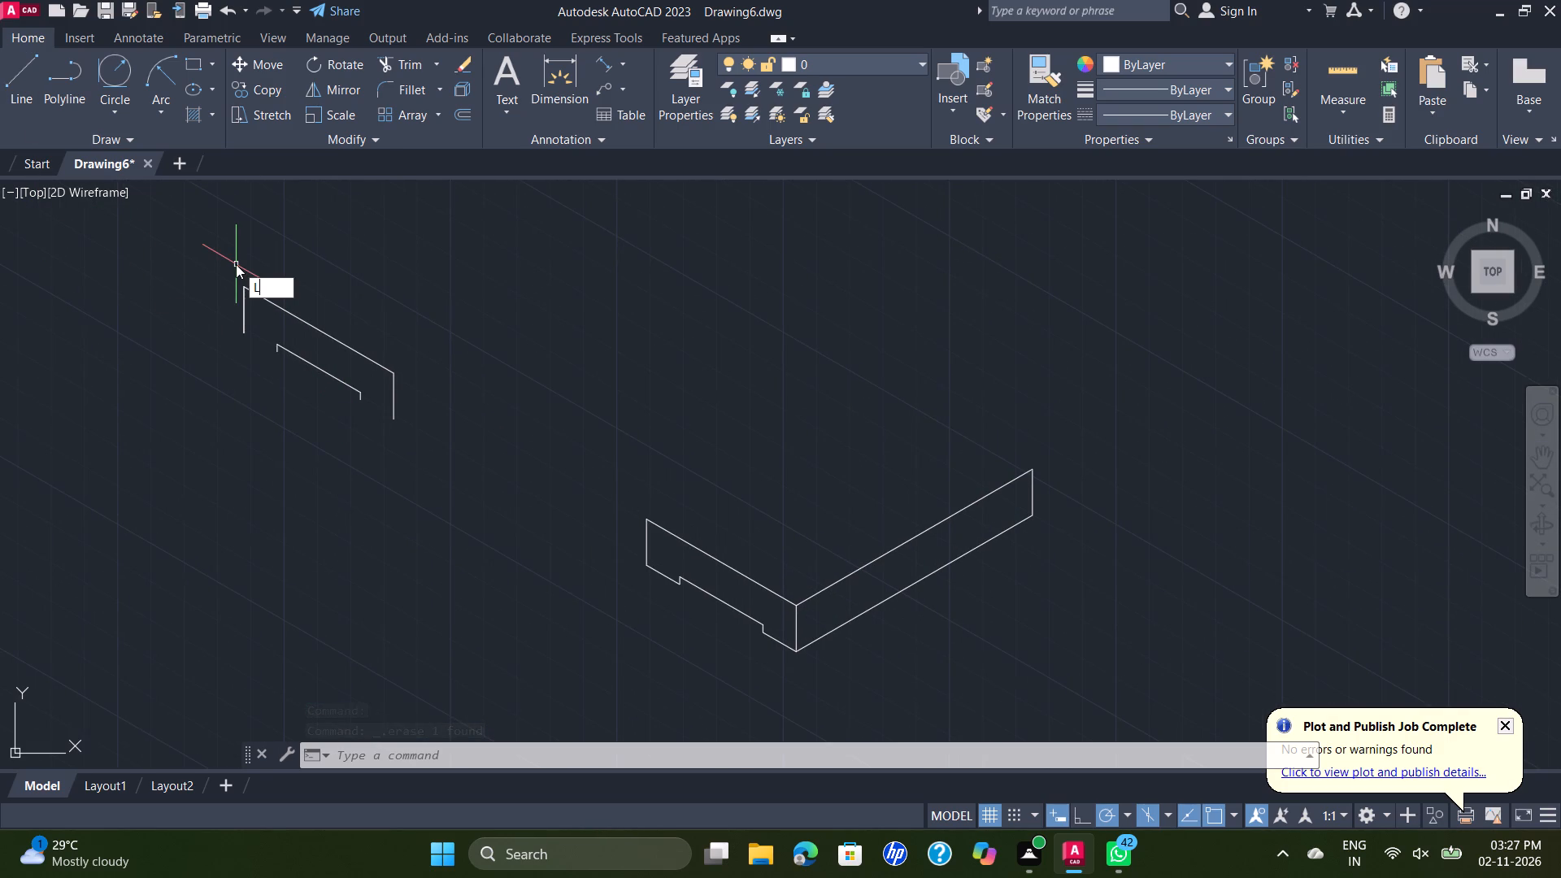
{"action": "key", "text": "Return"}
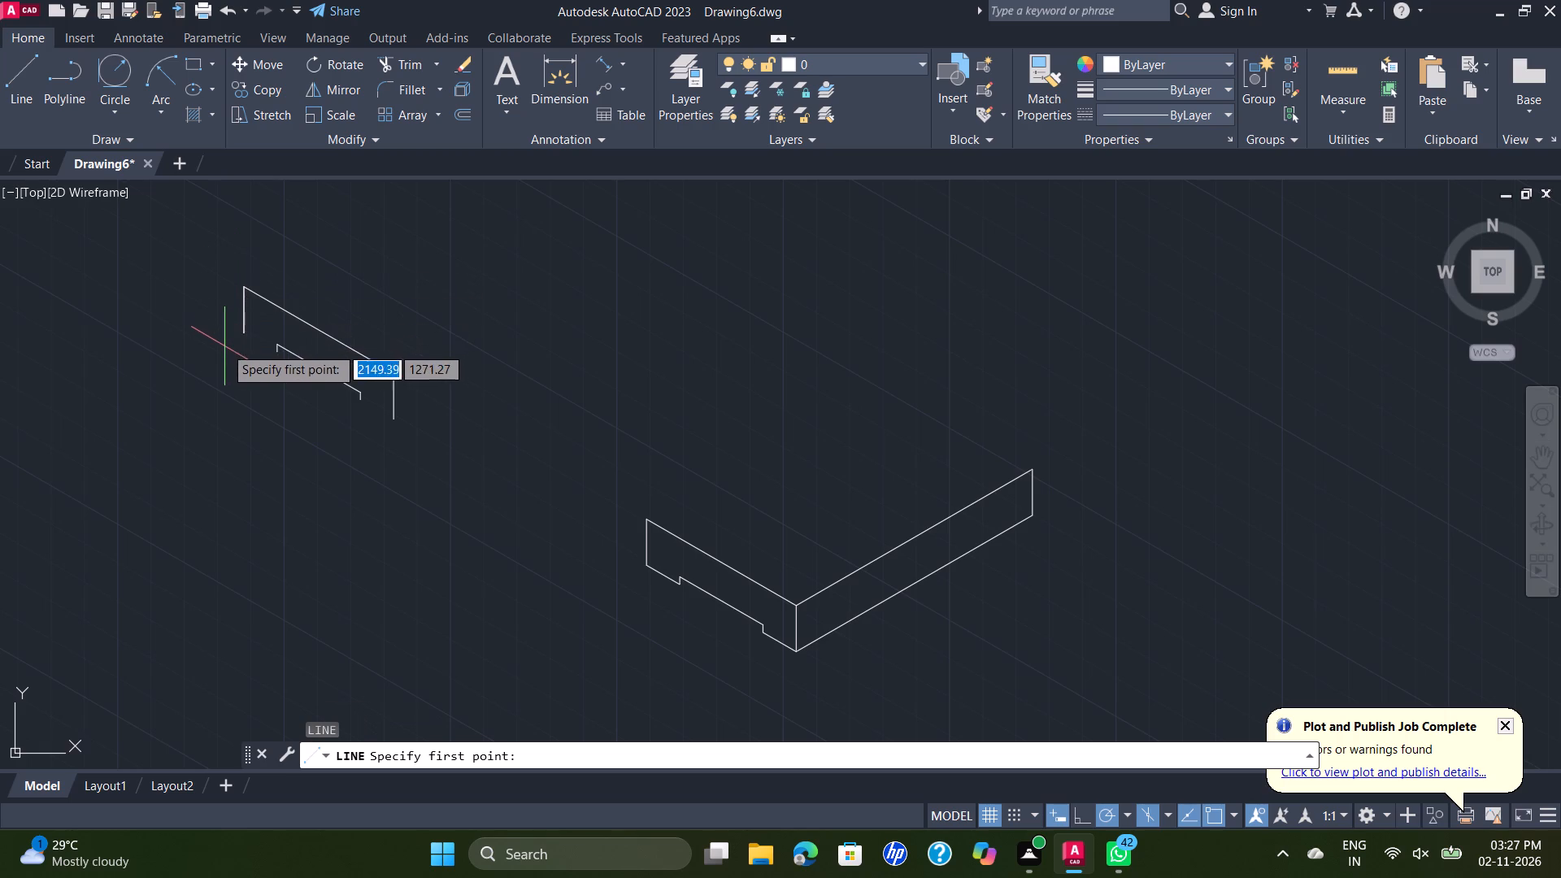
{"action": "left_click", "coordinate": [241, 334]}
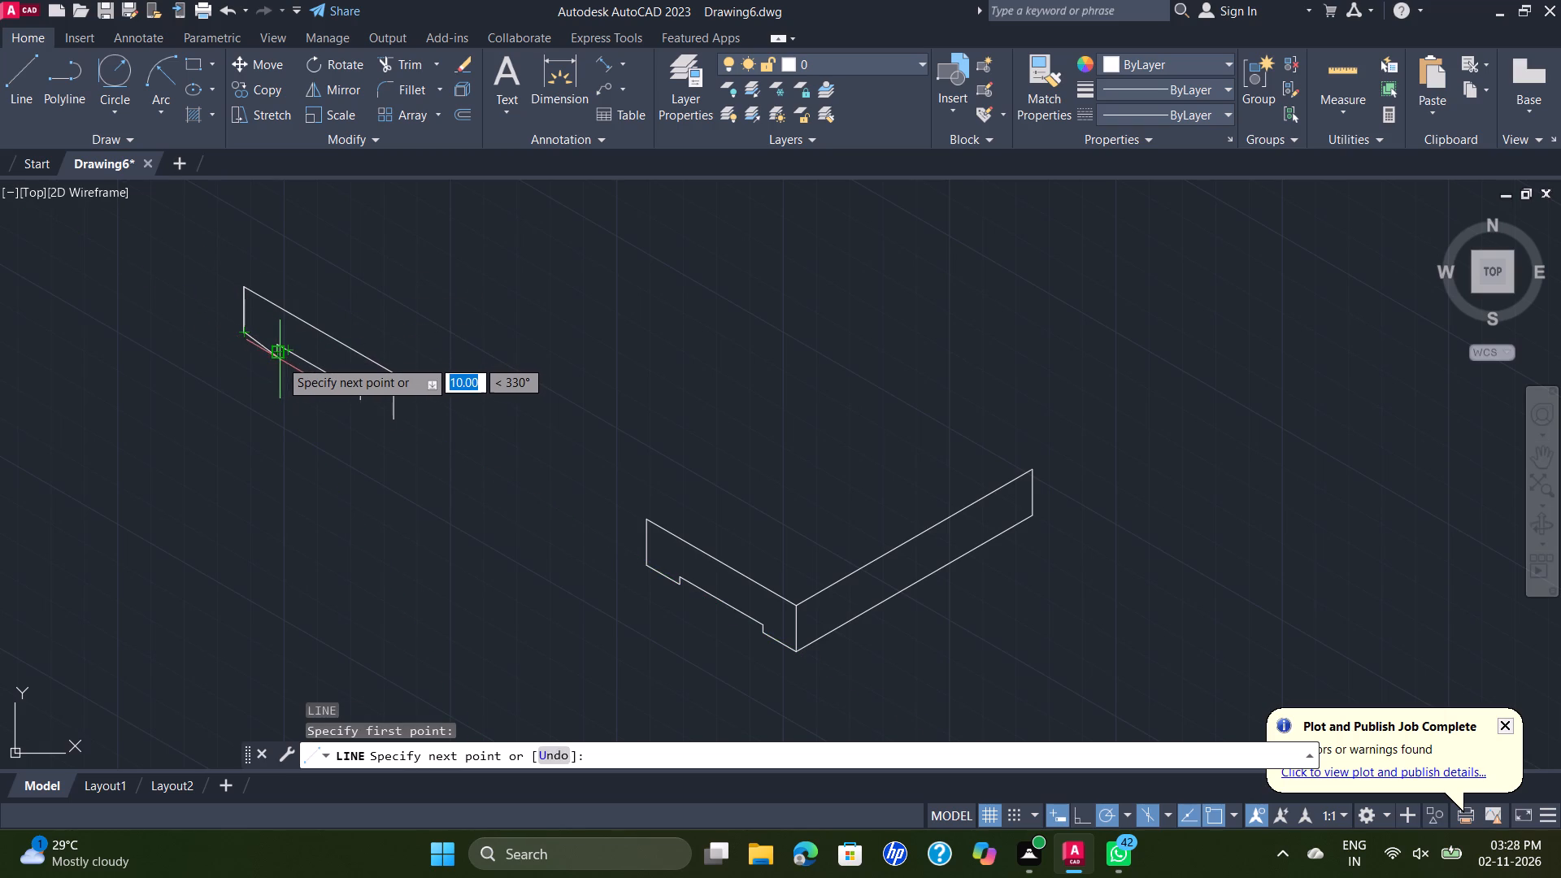
{"action": "scroll", "coordinate": [280, 359], "scroll_direction": "up", "scroll_amount": 2}
{"action": "left_click", "coordinate": [267, 345]}
{"action": "key", "text": "Escape"}
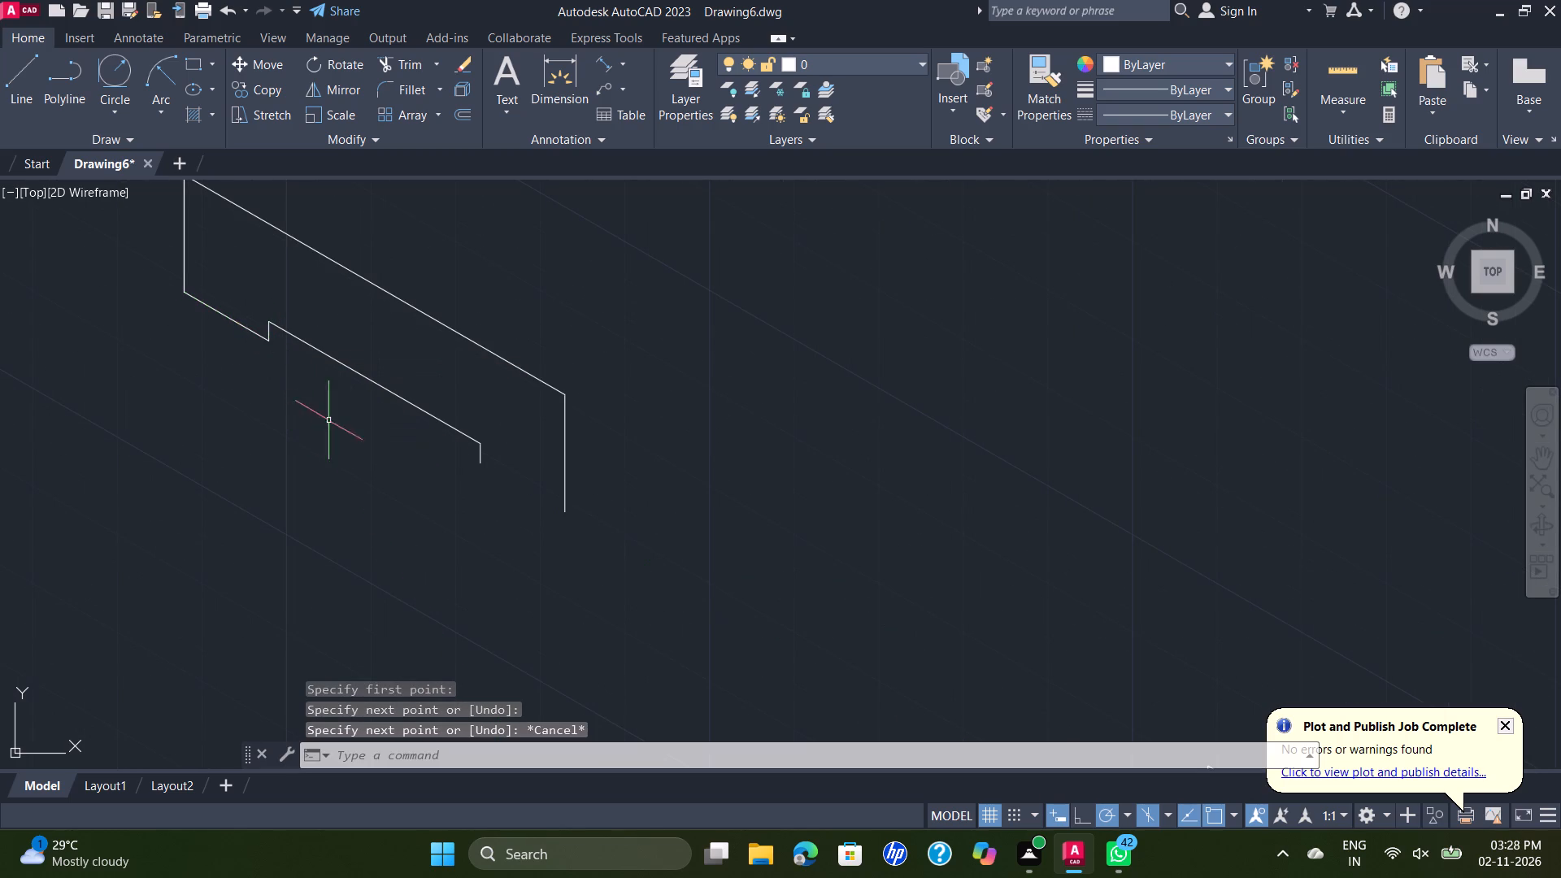
{"action": "key", "text": "space"}
{"action": "left_click", "coordinate": [477, 463]}
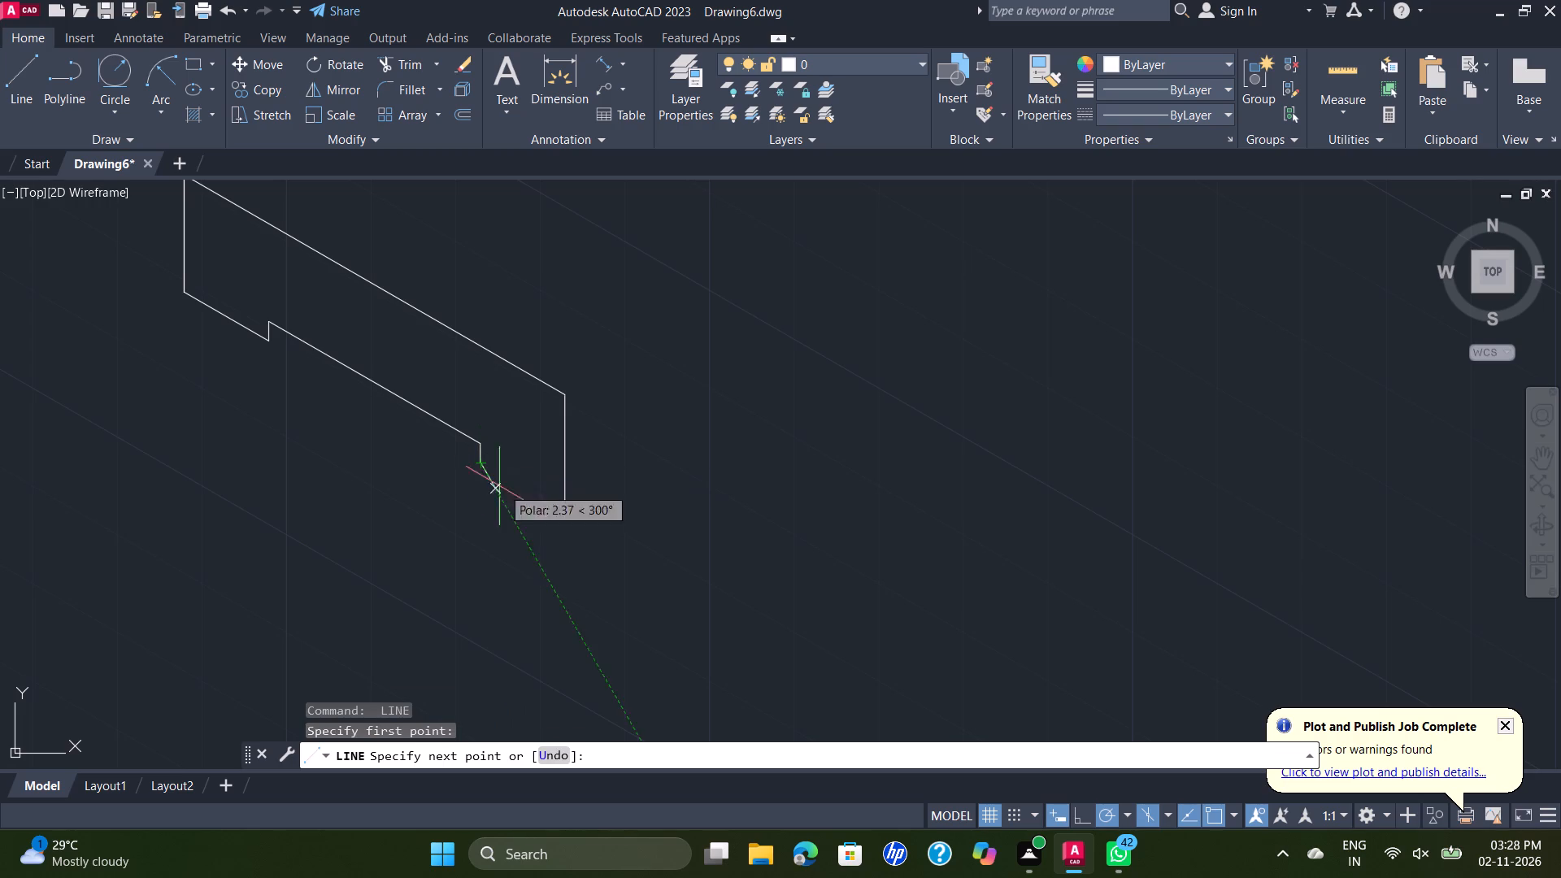
{"action": "left_click", "coordinate": [564, 513]}
{"action": "key", "text": "Escape"}
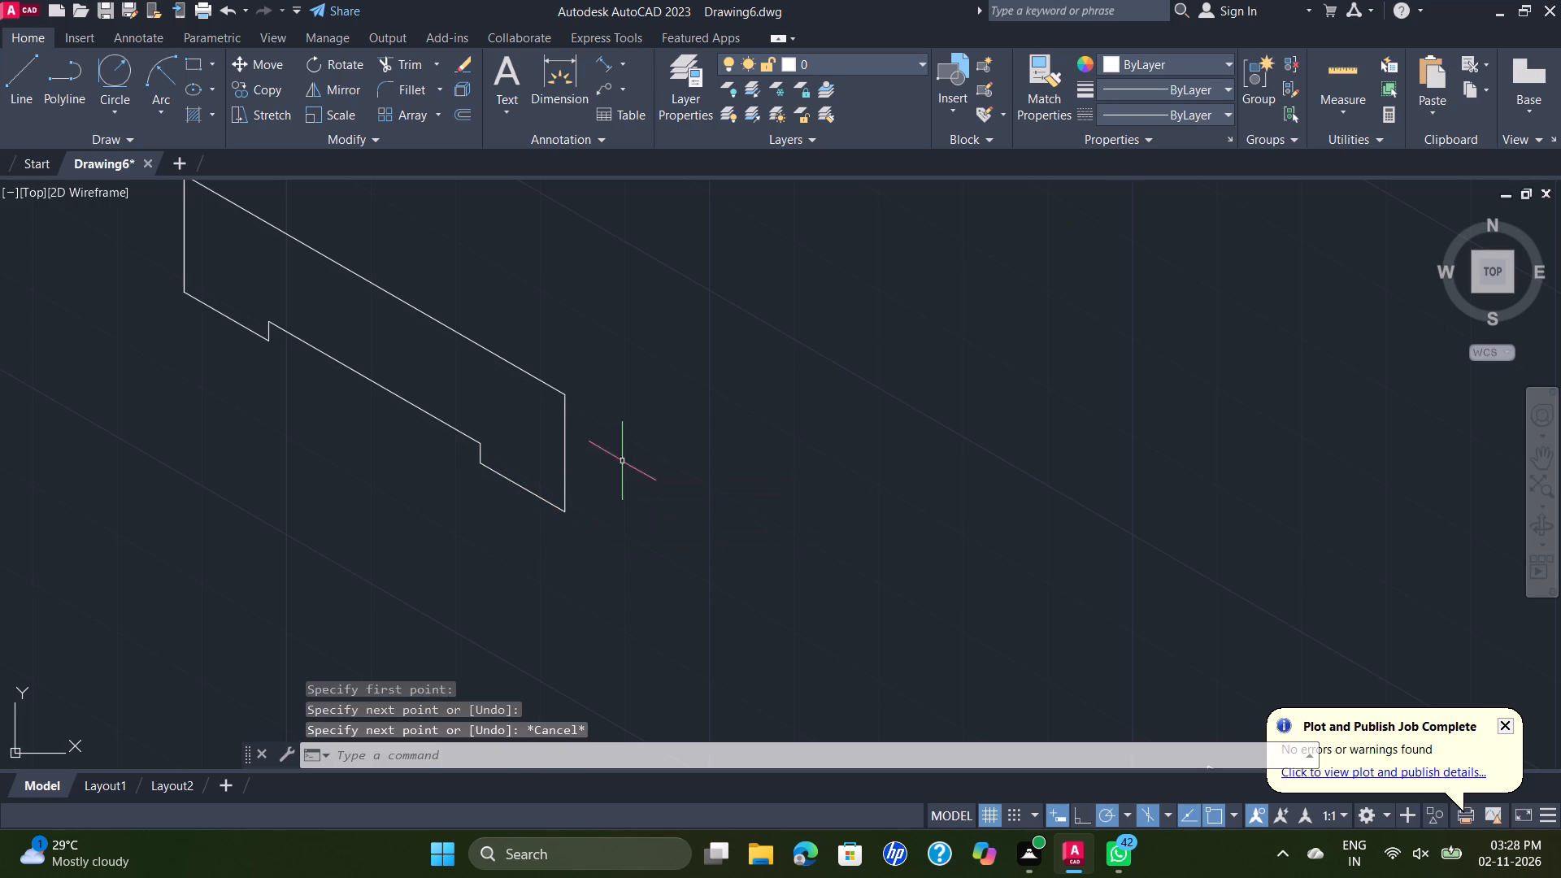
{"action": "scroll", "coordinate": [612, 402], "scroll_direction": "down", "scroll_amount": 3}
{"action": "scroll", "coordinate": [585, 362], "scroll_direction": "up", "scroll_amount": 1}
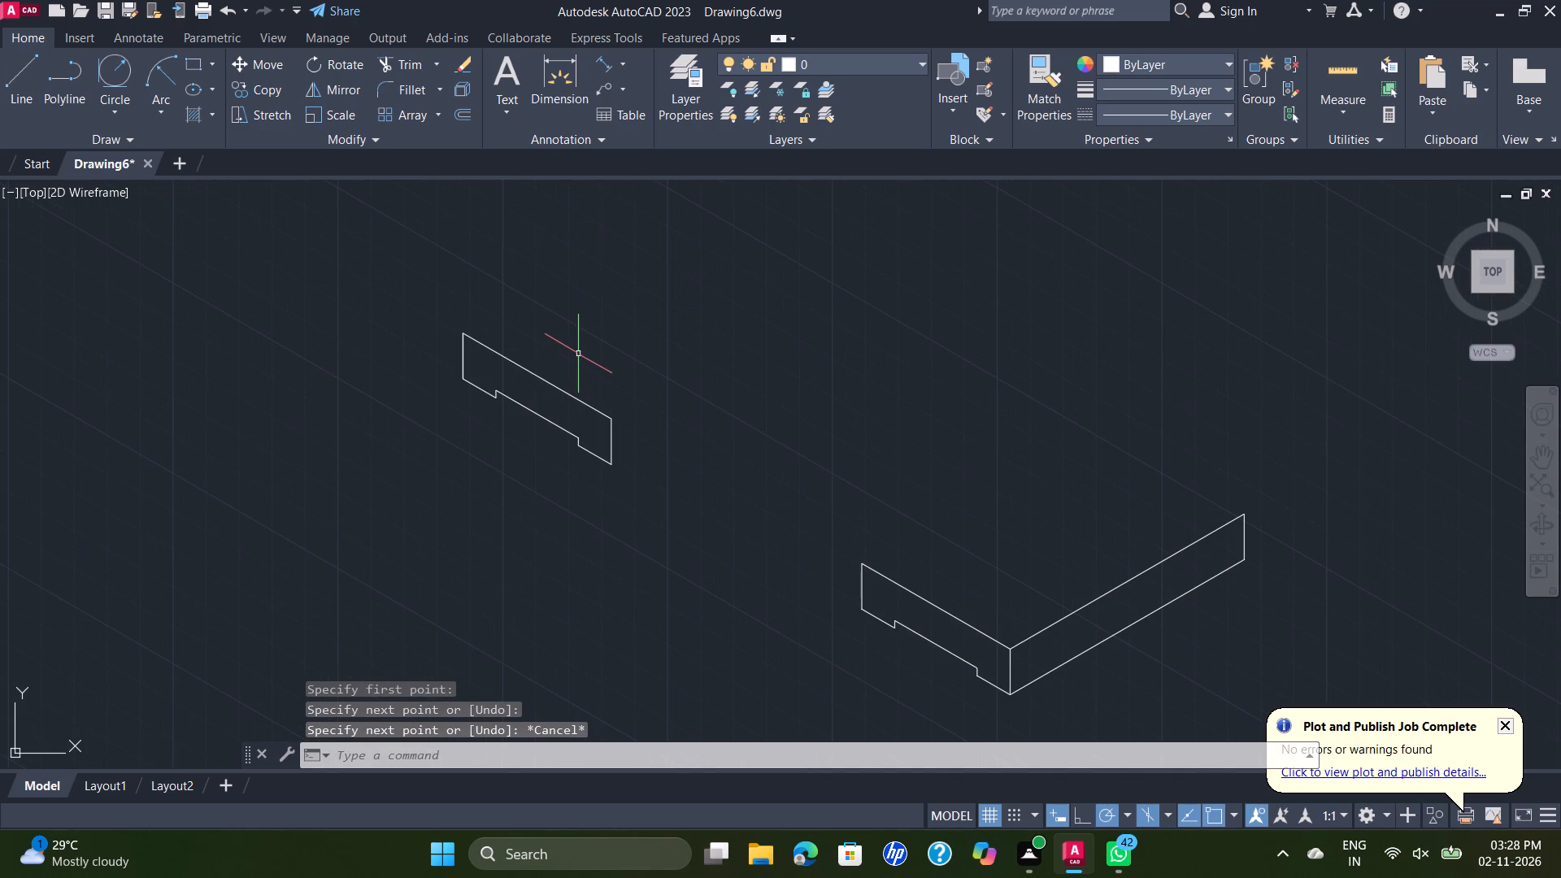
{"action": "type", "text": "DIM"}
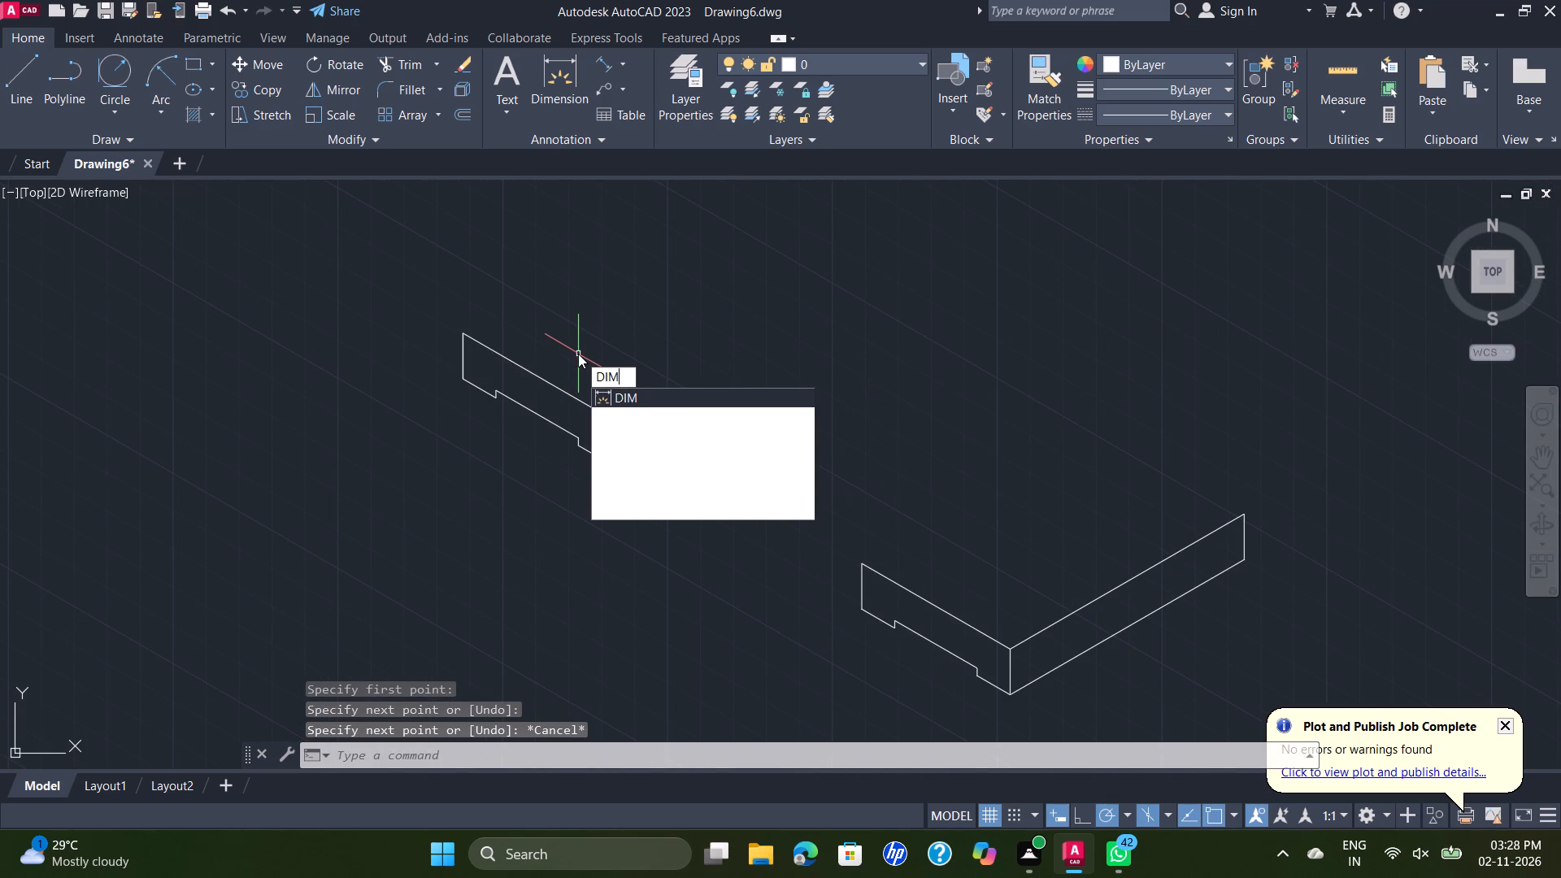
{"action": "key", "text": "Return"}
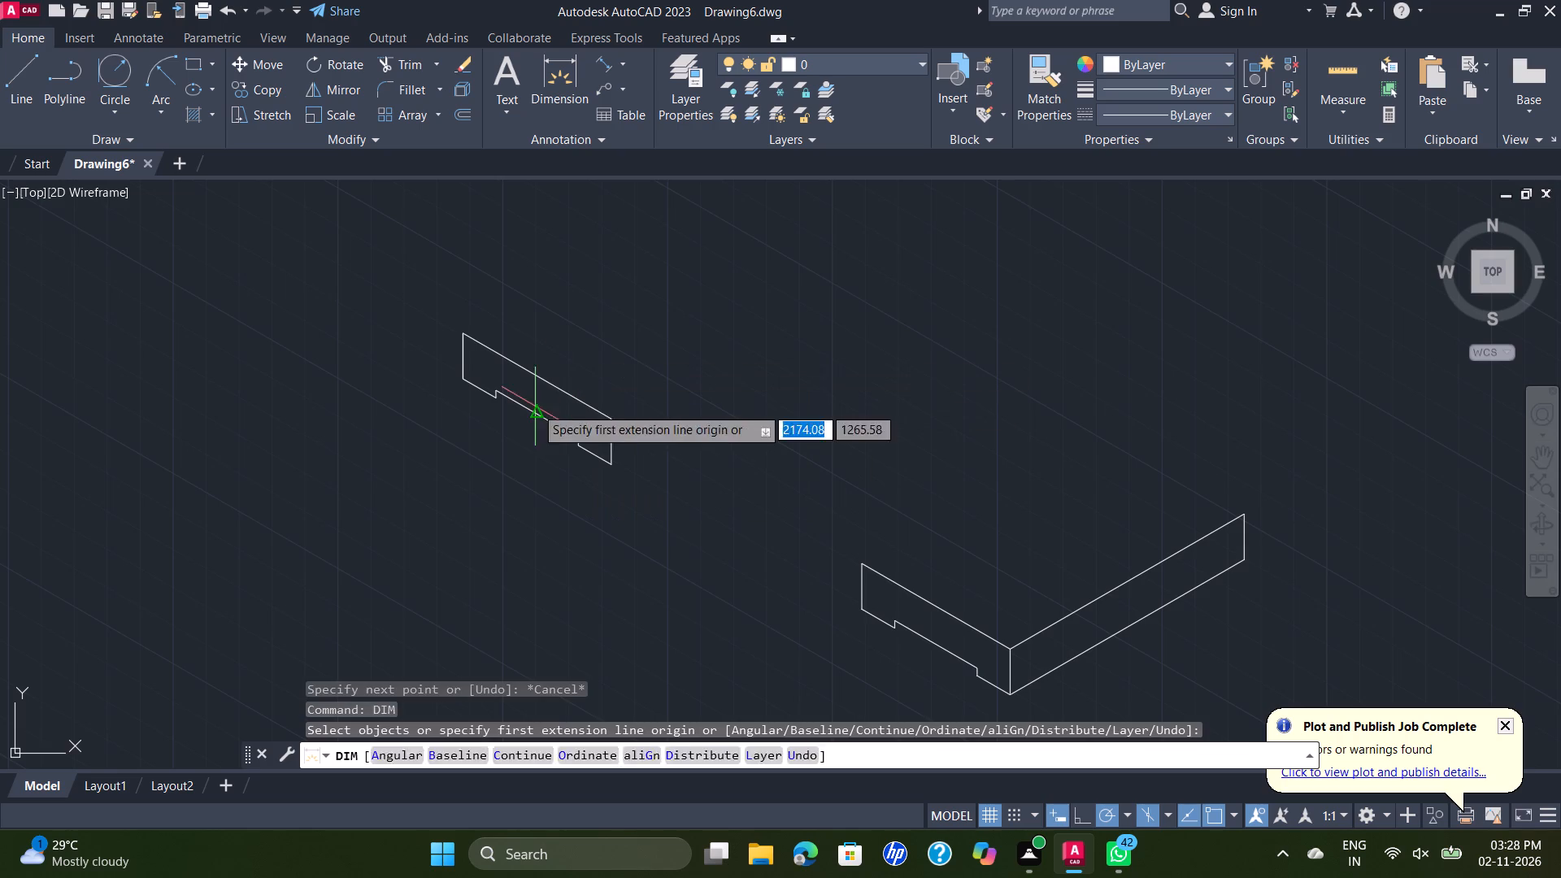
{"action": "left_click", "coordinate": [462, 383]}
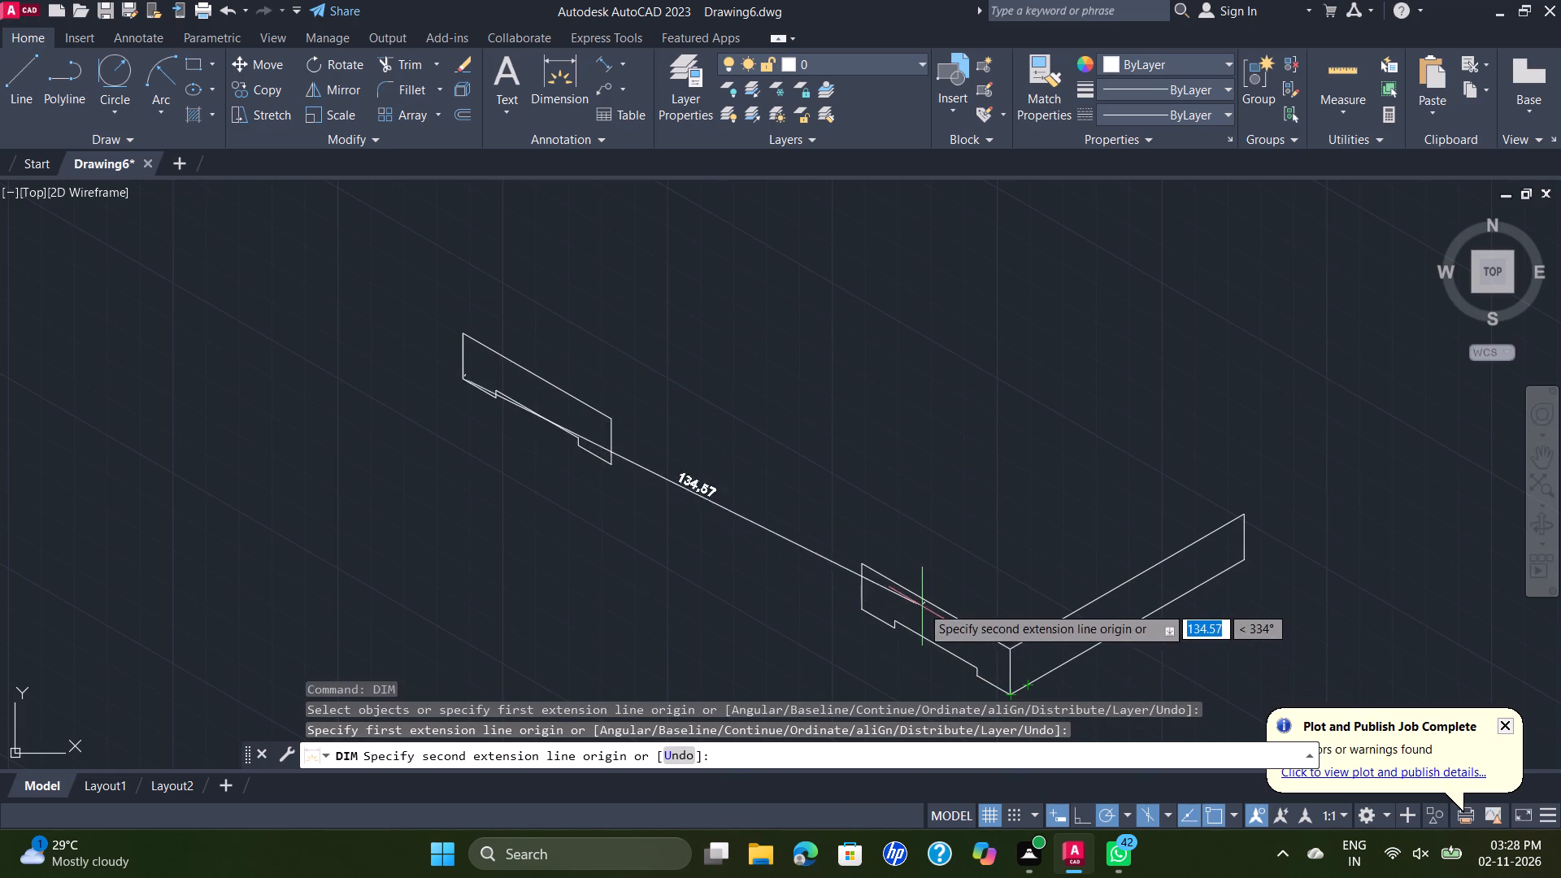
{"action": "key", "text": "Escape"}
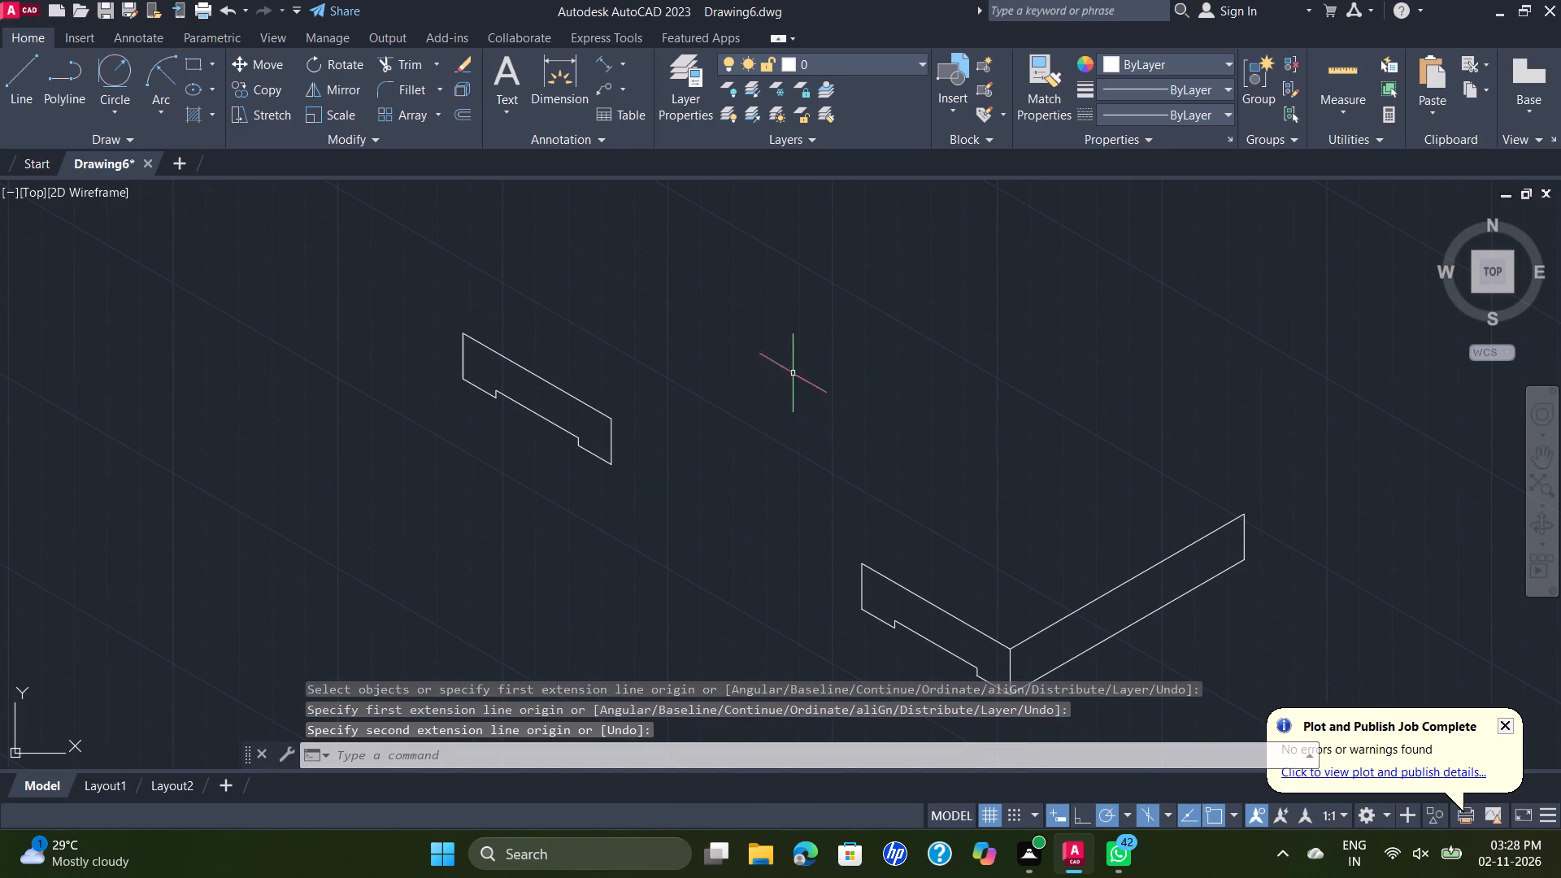
Draw a 43 long line straight up from the far foot's upper near corner.
{"action": "scroll", "coordinate": [772, 300], "scroll_direction": "down", "scroll_amount": 1}
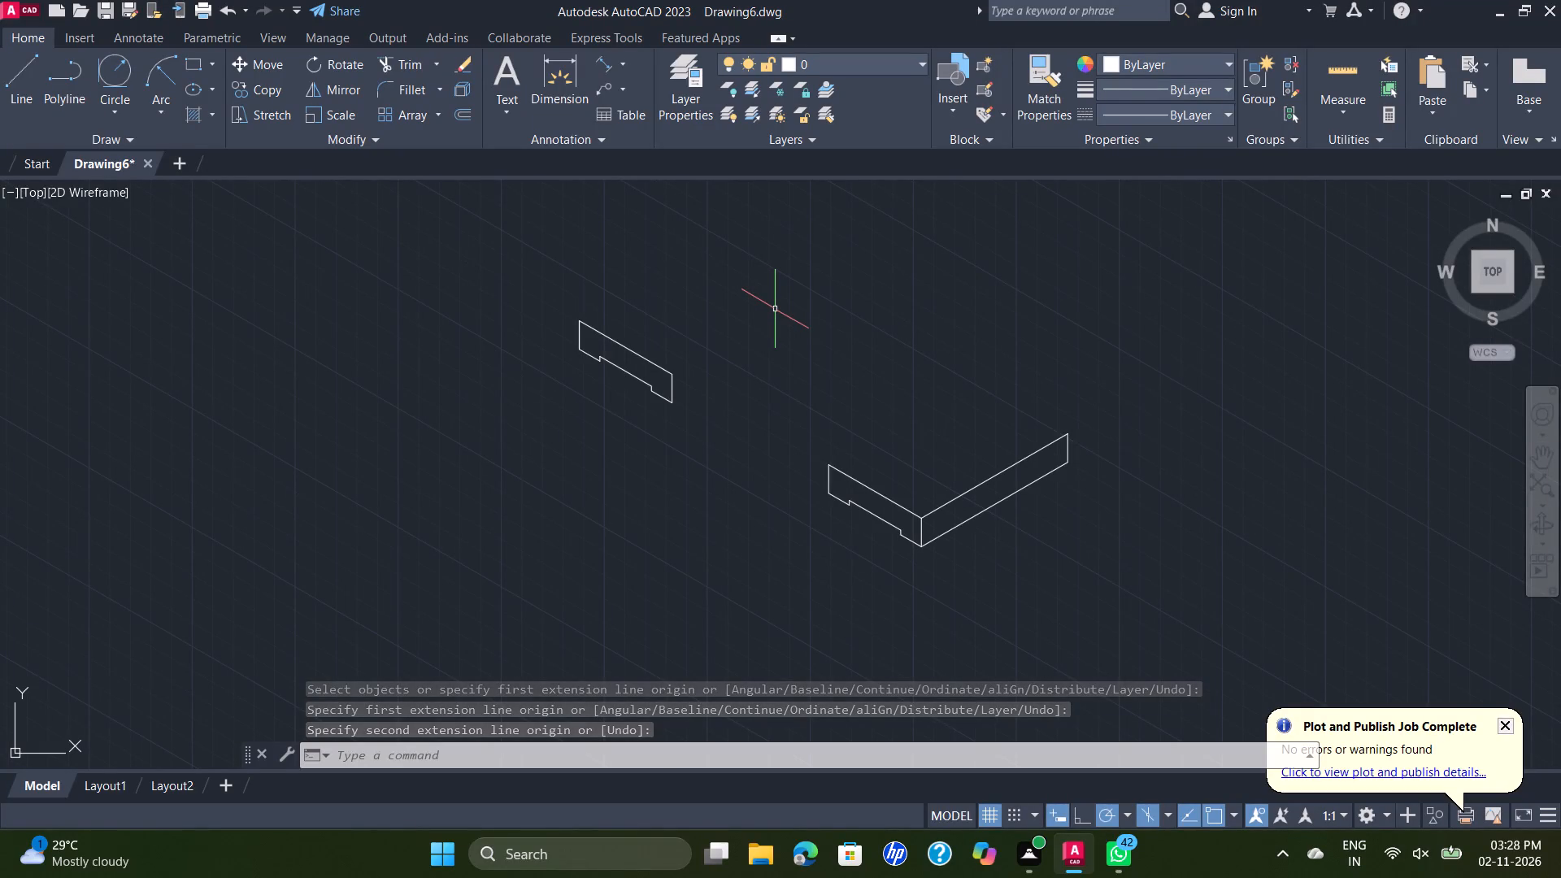
{"action": "middle_click_drag", "start_coordinate": [775, 309], "coordinate": [736, 393]}
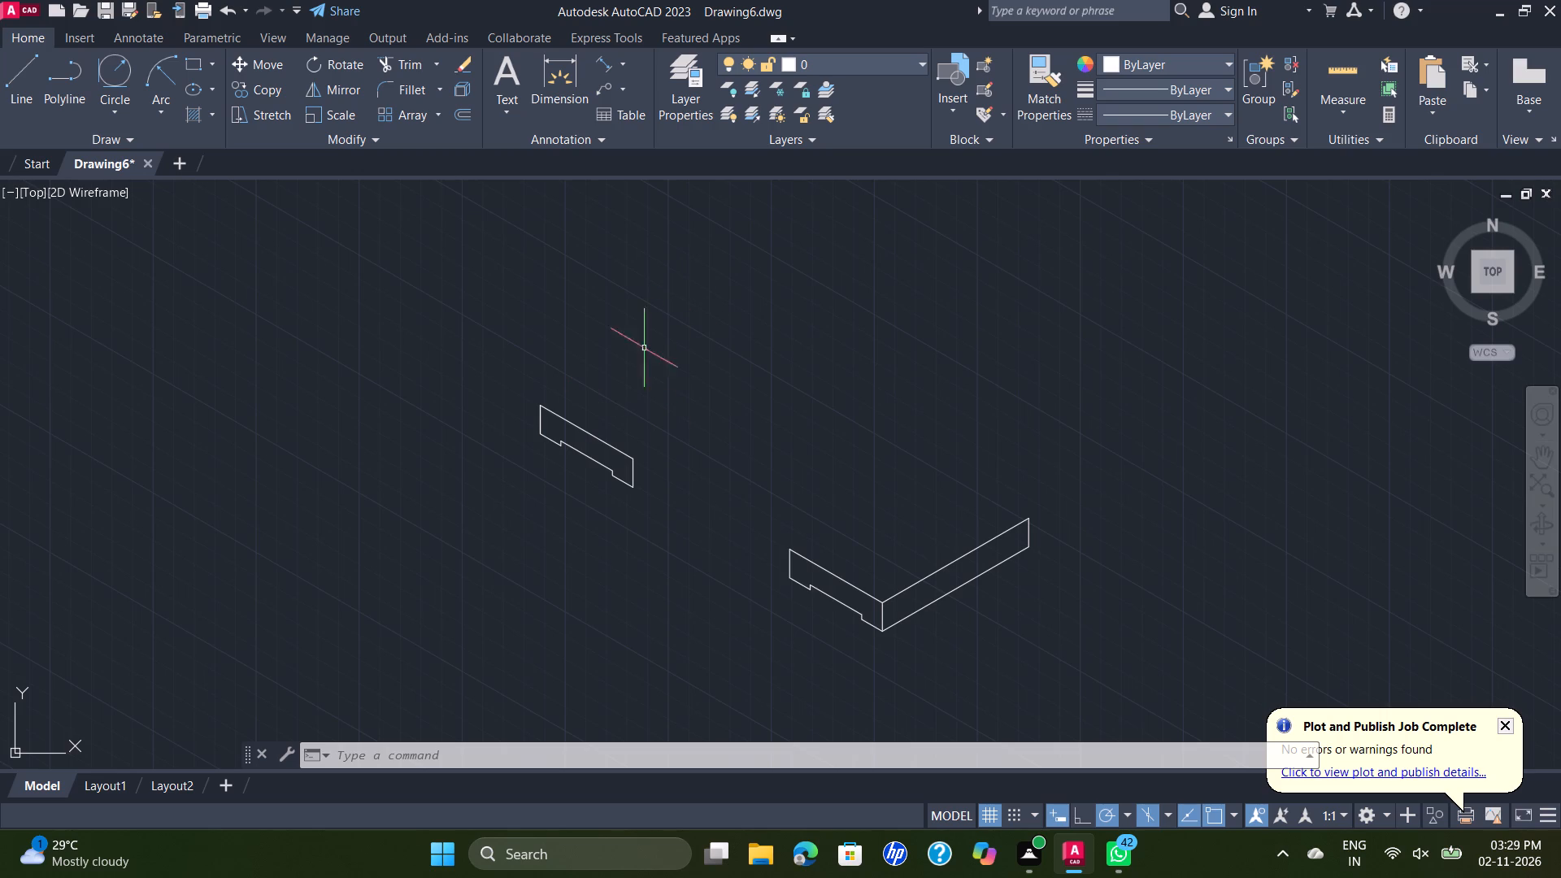
{"action": "key", "text": "l"}
{"action": "key", "text": "Return"}
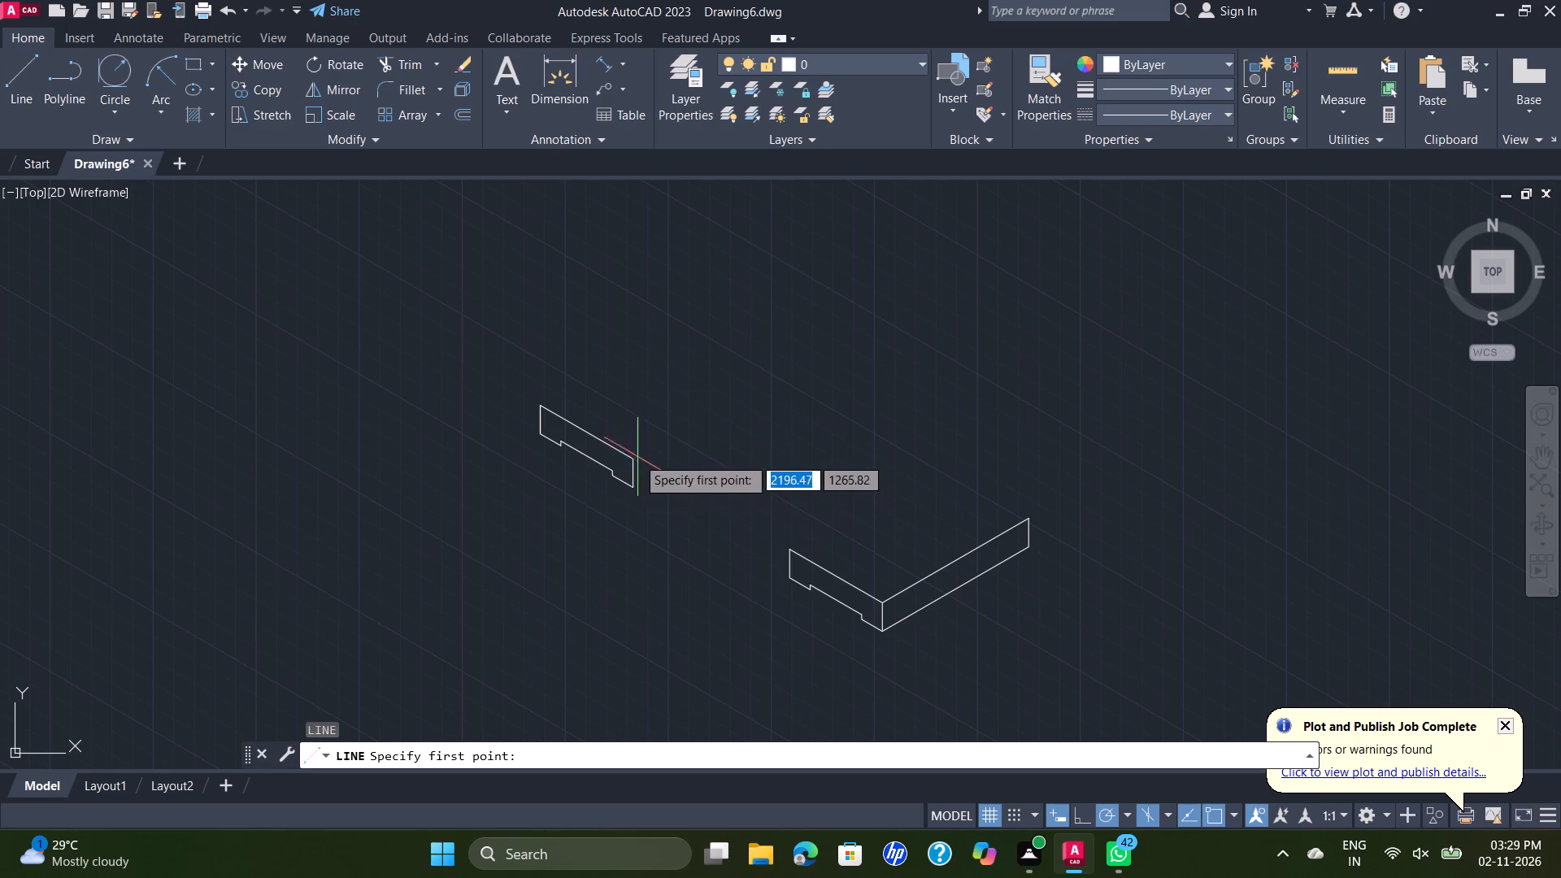
{"action": "left_click", "coordinate": [629, 460]}
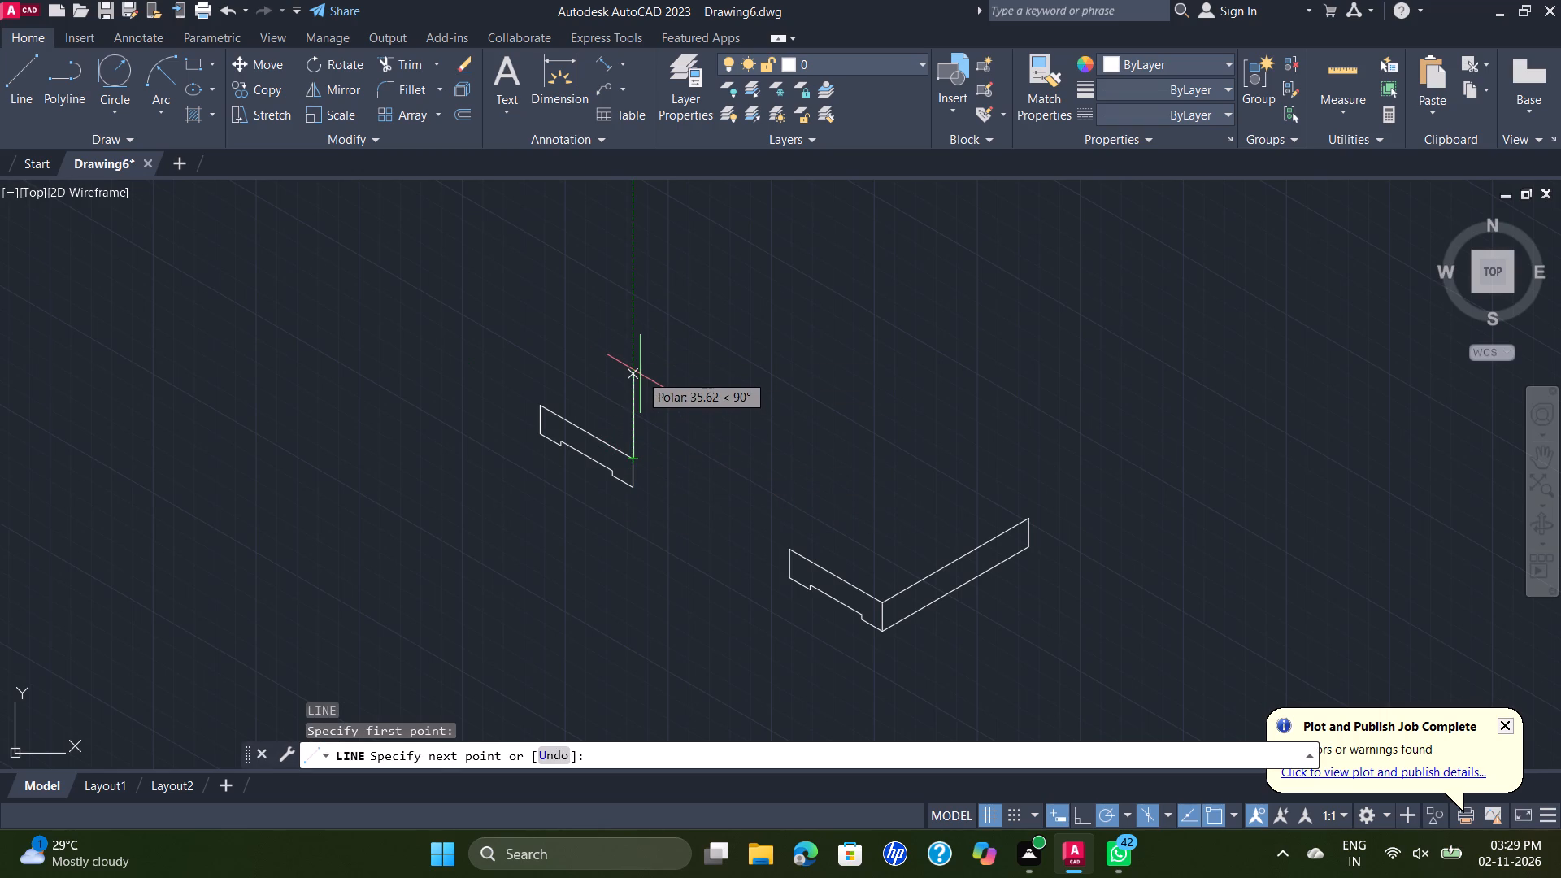
{"action": "key", "text": "4"}
{"action": "key", "text": "3"}
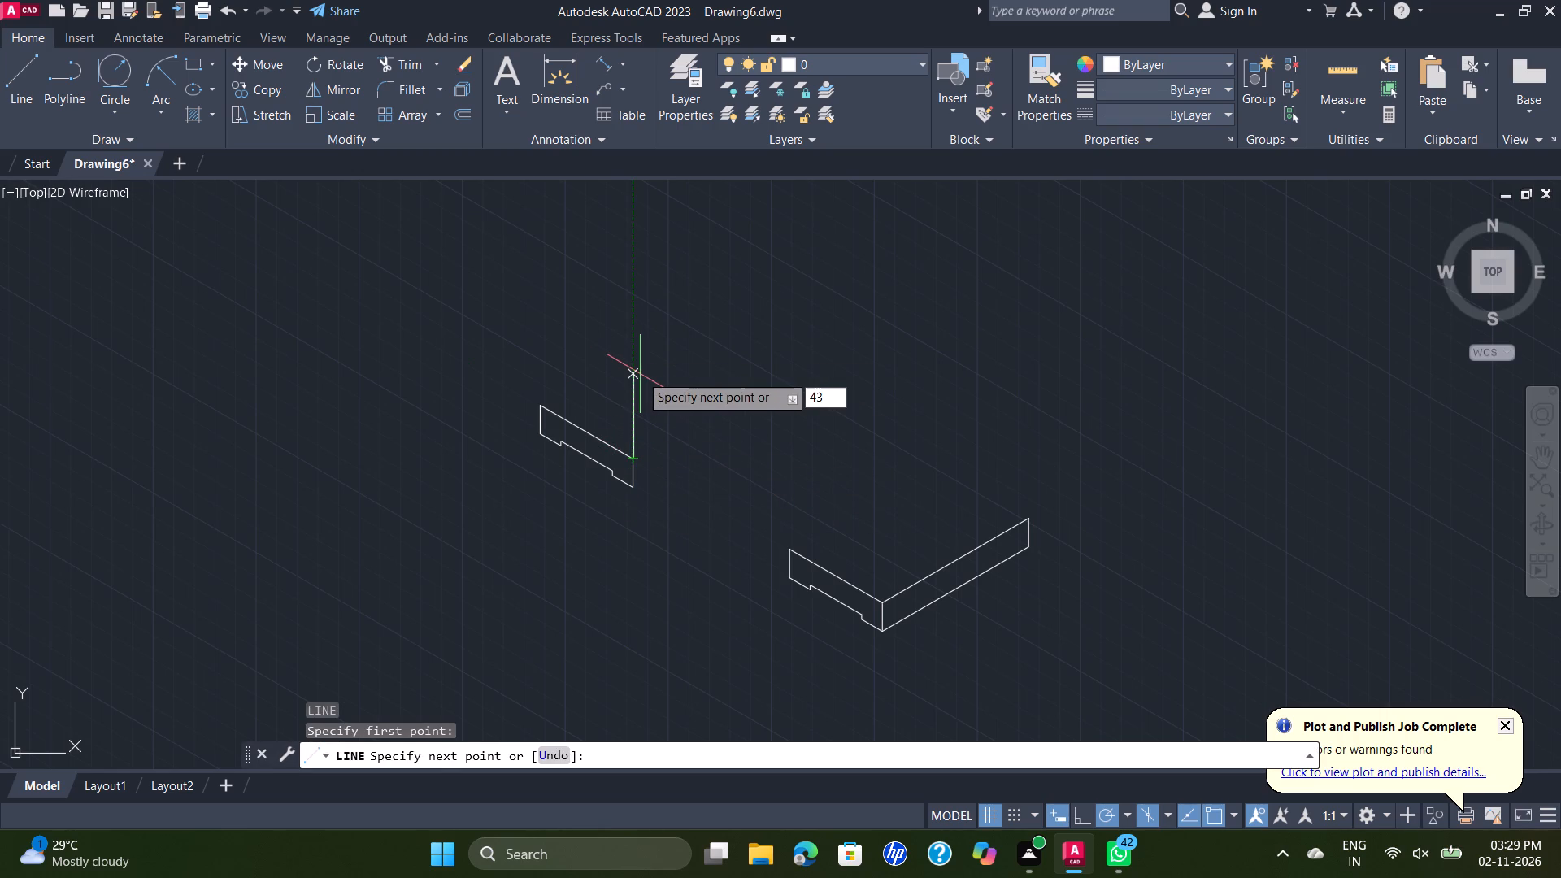
{"action": "key", "text": "Return"}
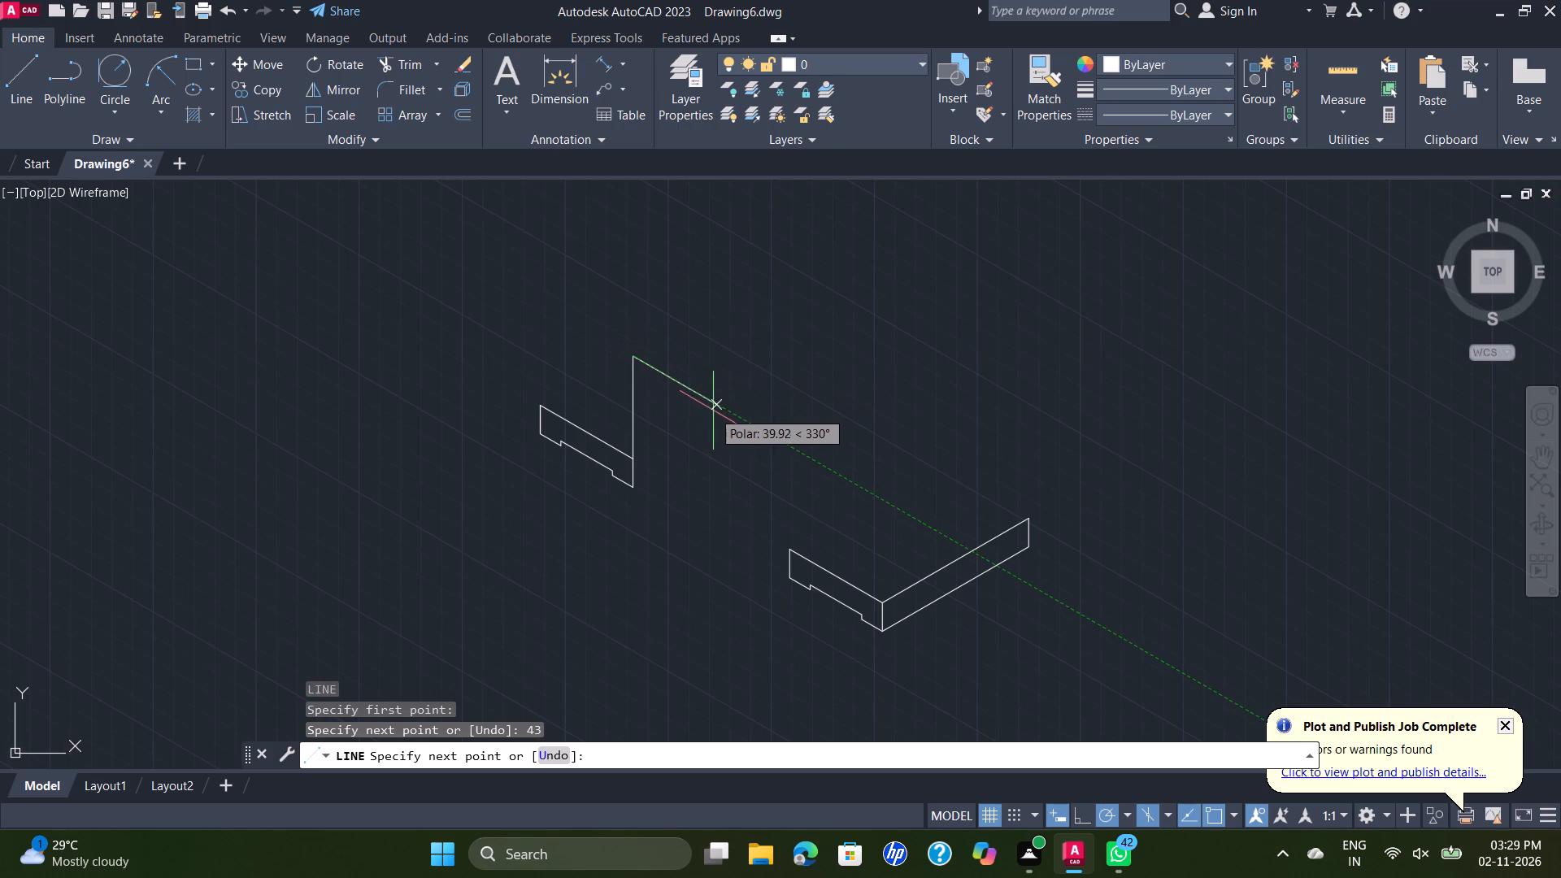
{"action": "key", "text": "Escape"}
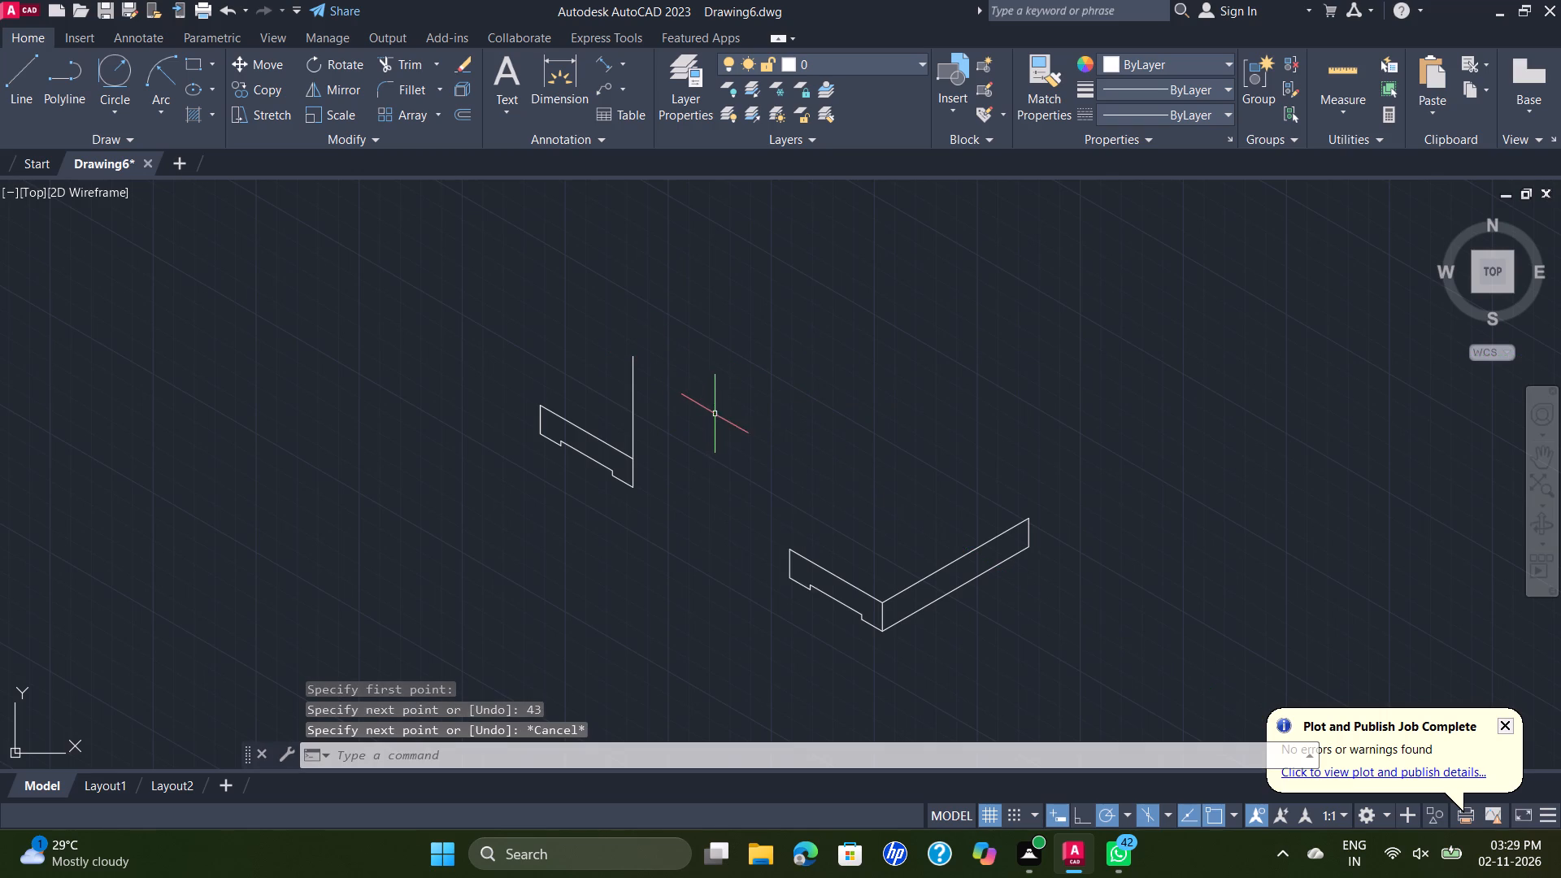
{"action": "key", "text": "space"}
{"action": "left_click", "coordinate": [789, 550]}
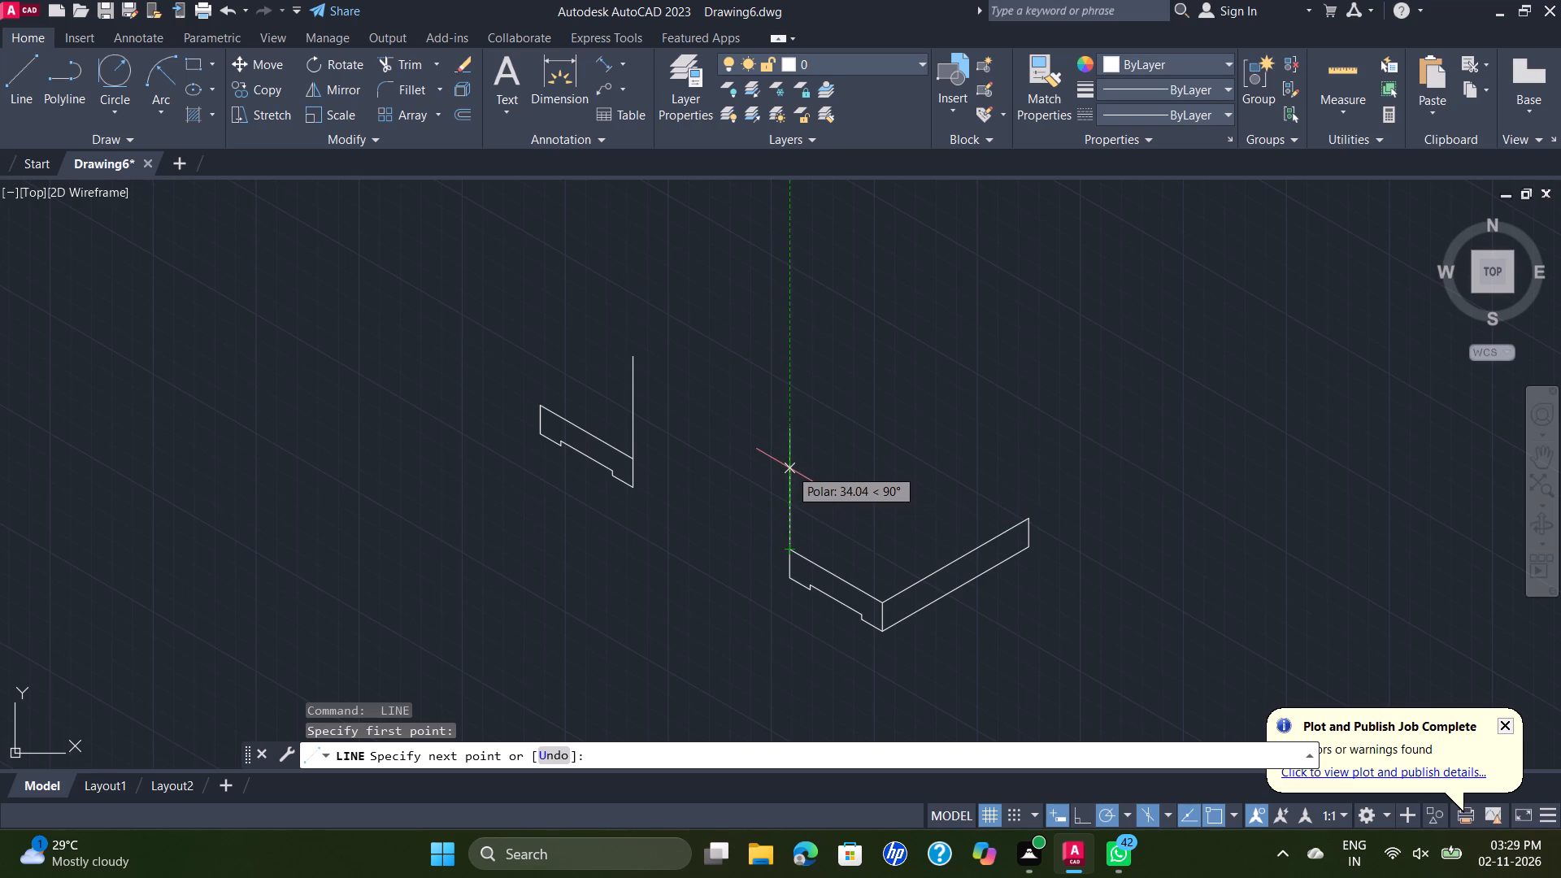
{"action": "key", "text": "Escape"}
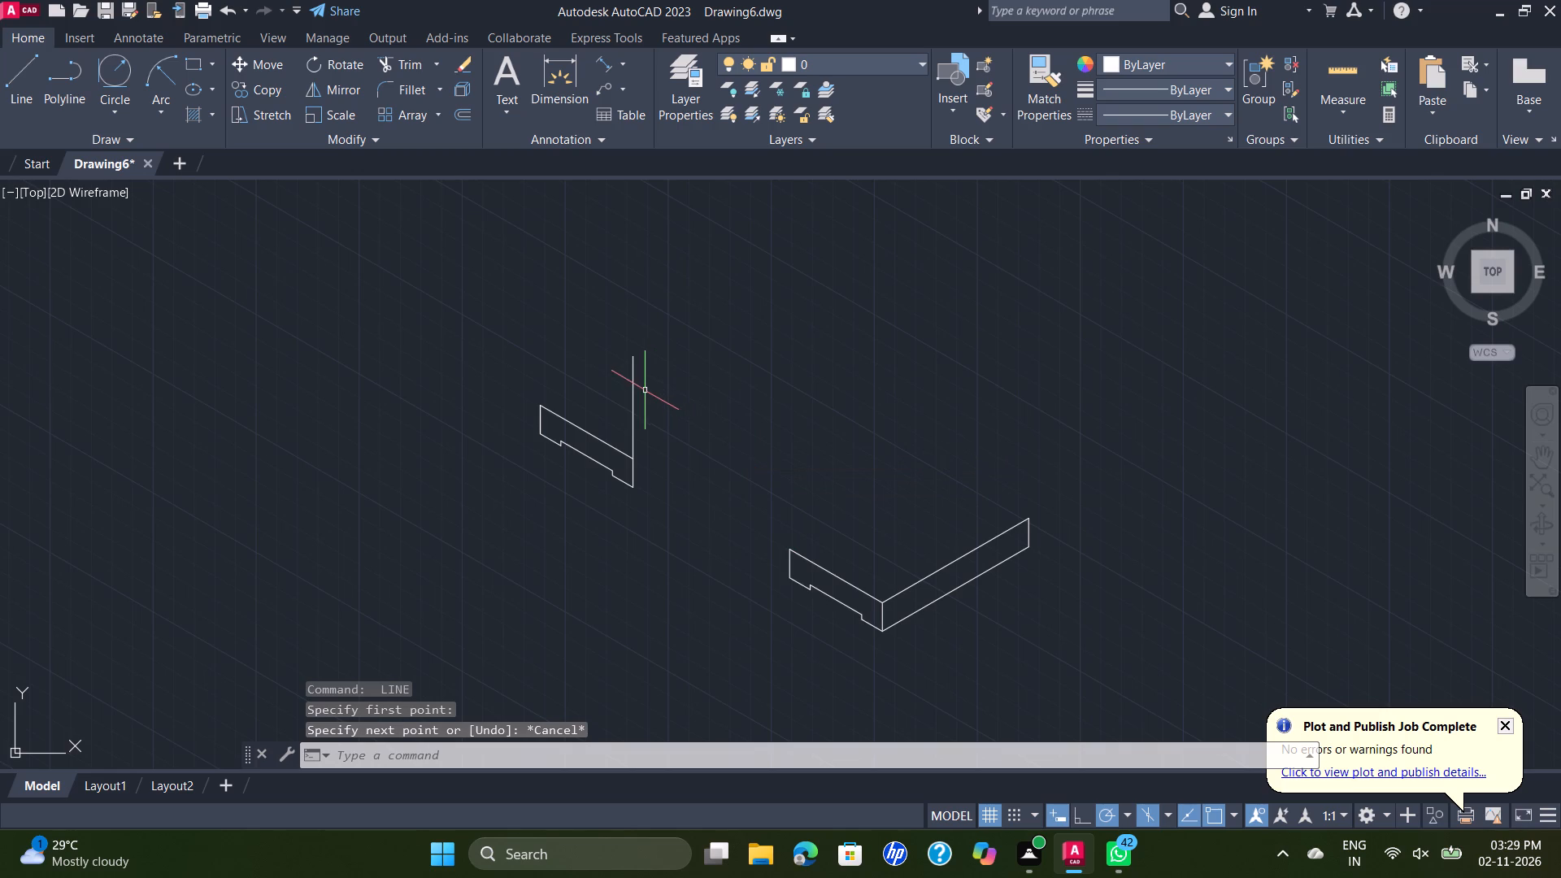
Move the 43 long vertical line 10 along the 30° direction, away from the far foot.
{"action": "left_click", "coordinate": [633, 393]}
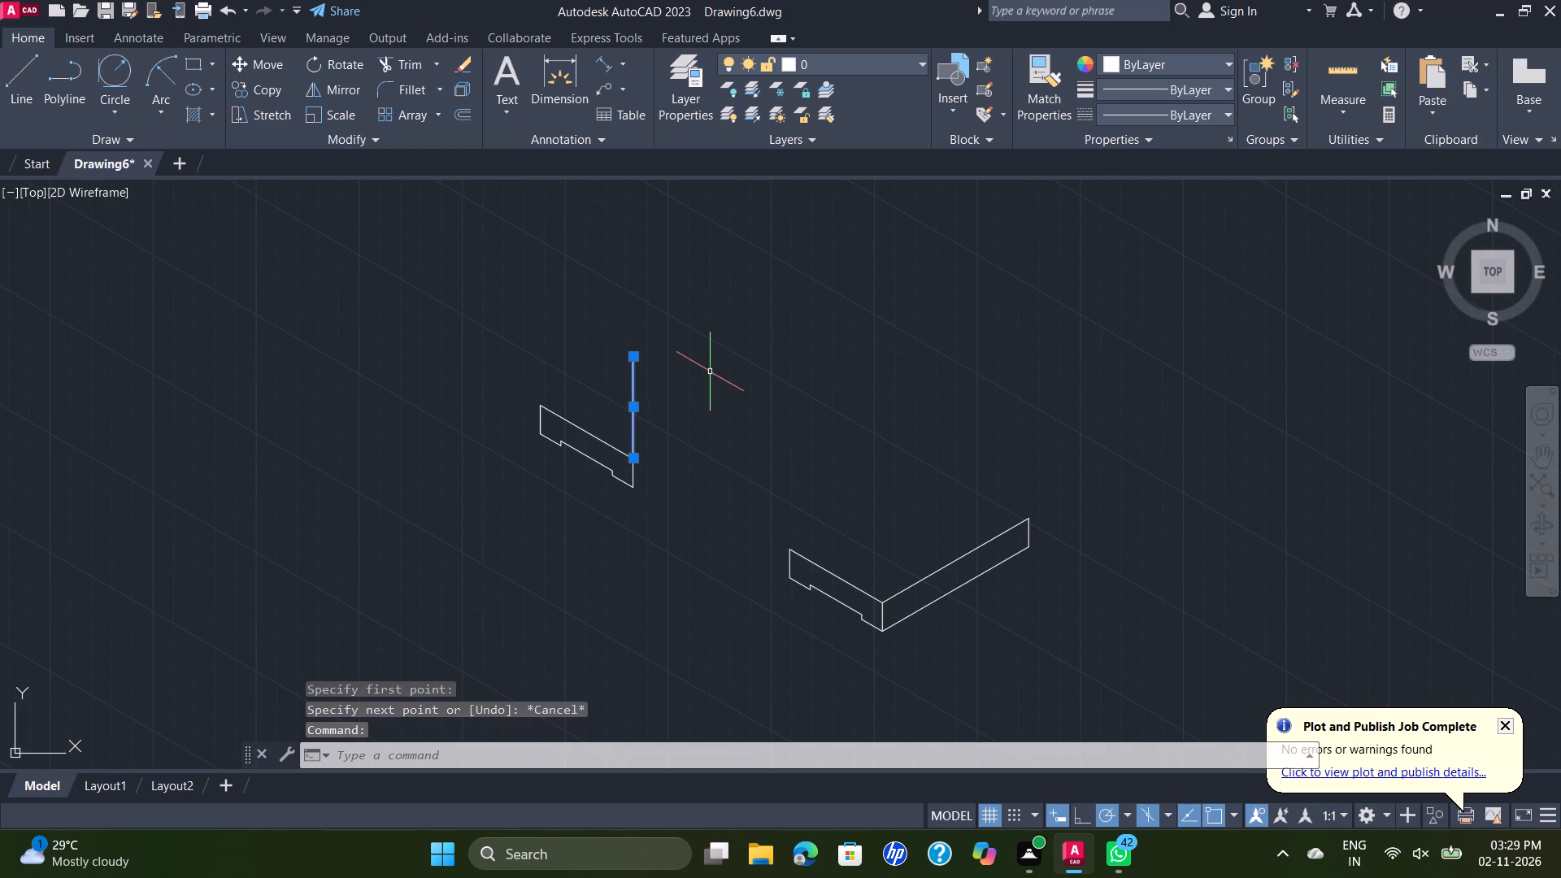
{"action": "key", "text": "m"}
{"action": "key", "text": "Return"}
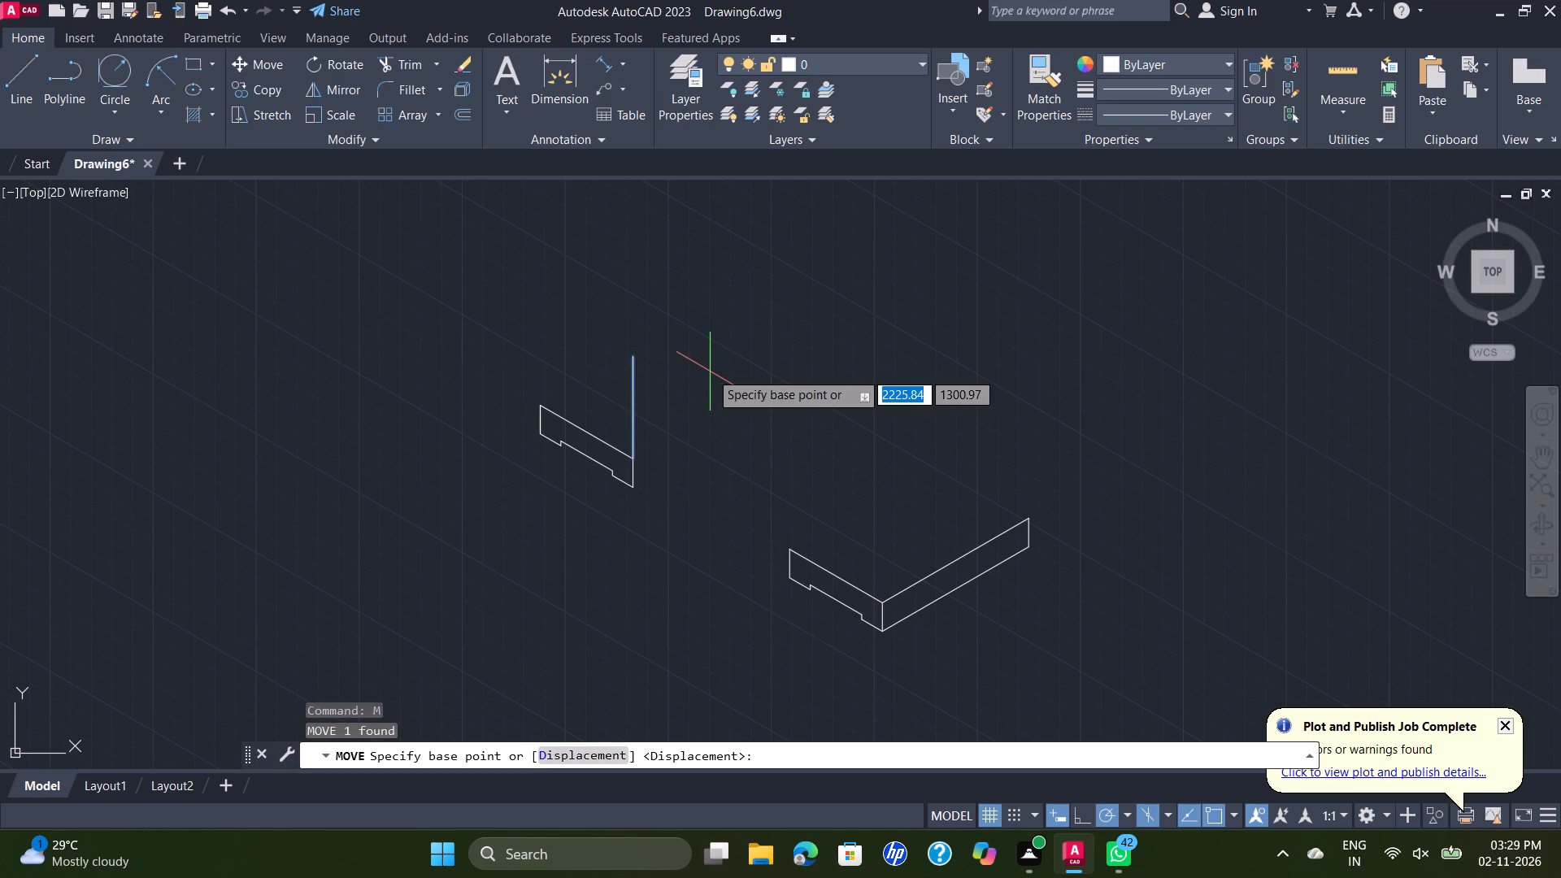
{"action": "left_click", "coordinate": [637, 356]}
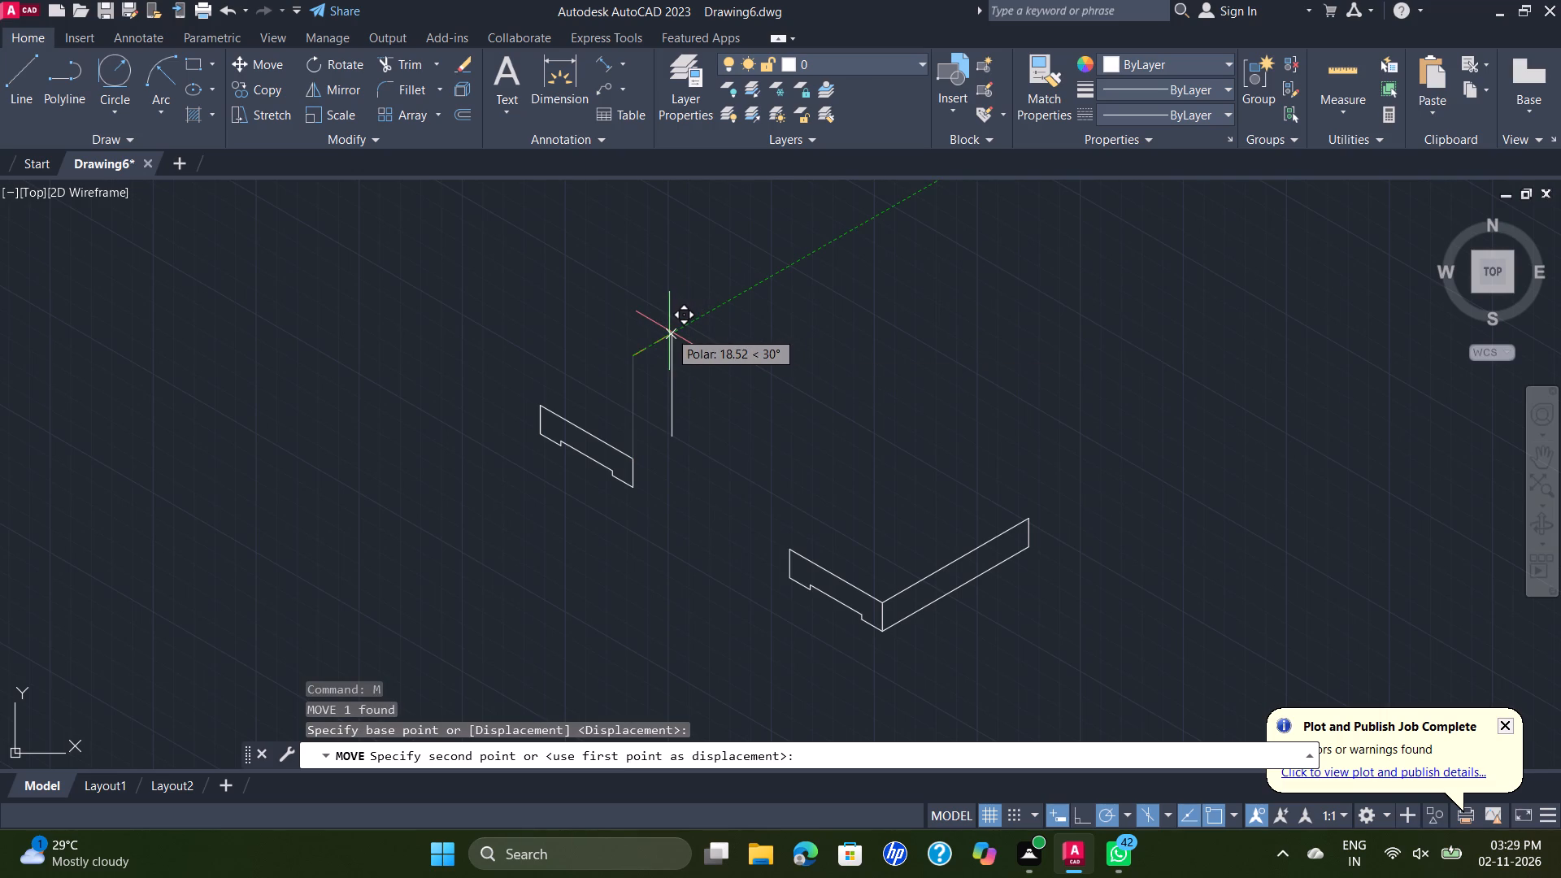
{"action": "type", "text": "10"}
{"action": "key", "text": "Return"}
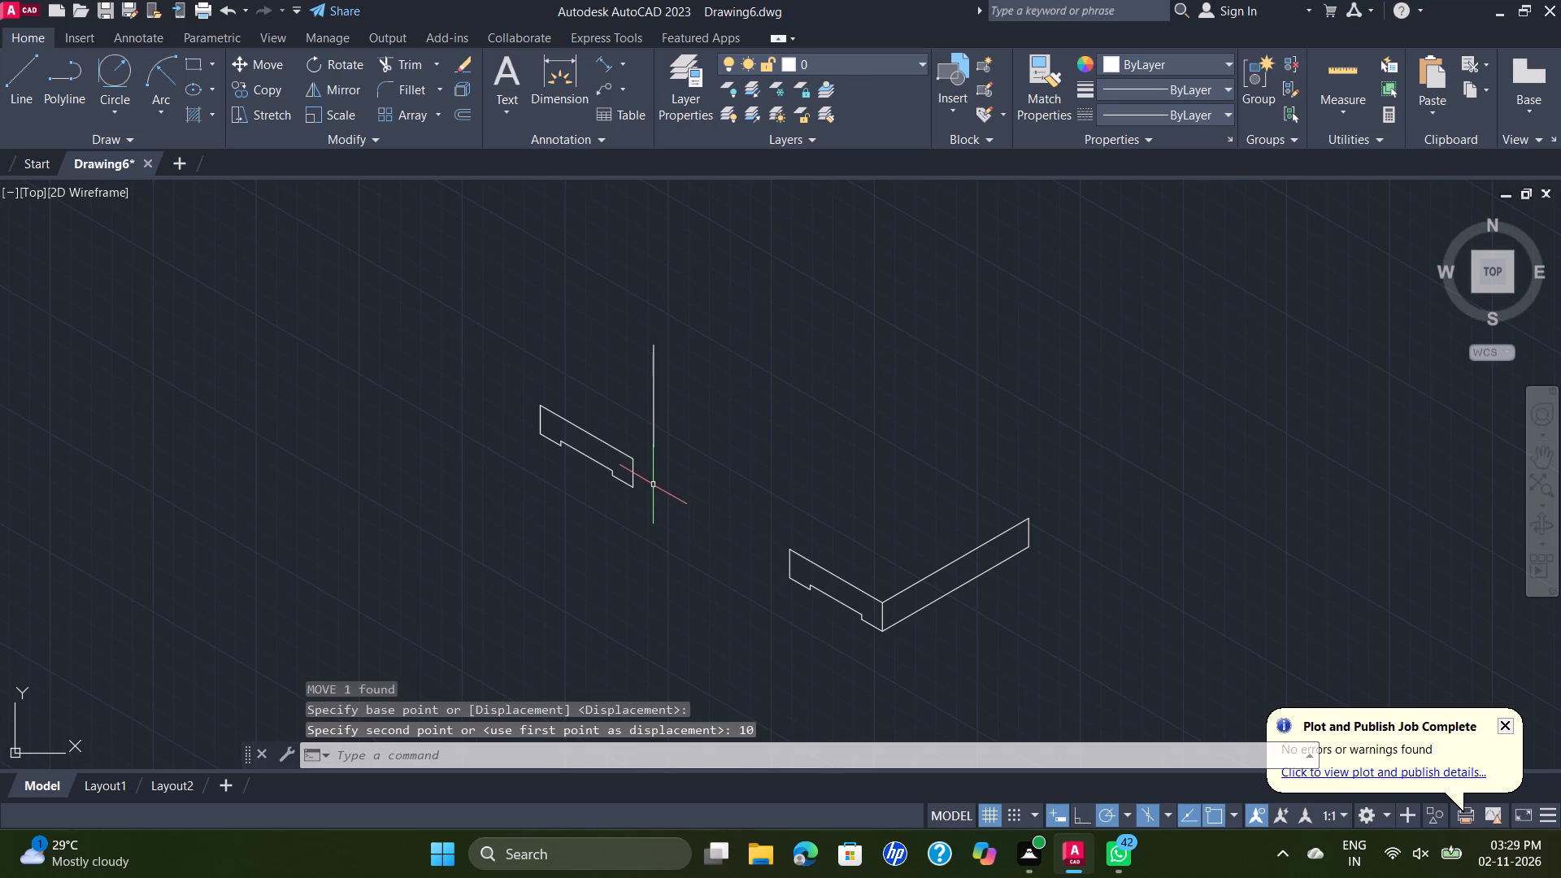
Draw a line from the far foot's upper near corner to the moved vertical's lower end, 10 long at 30°.
{"action": "key", "text": "l"}
{"action": "key", "text": "Return"}
{"action": "scroll", "coordinate": [664, 469], "scroll_direction": "up", "scroll_amount": 2}
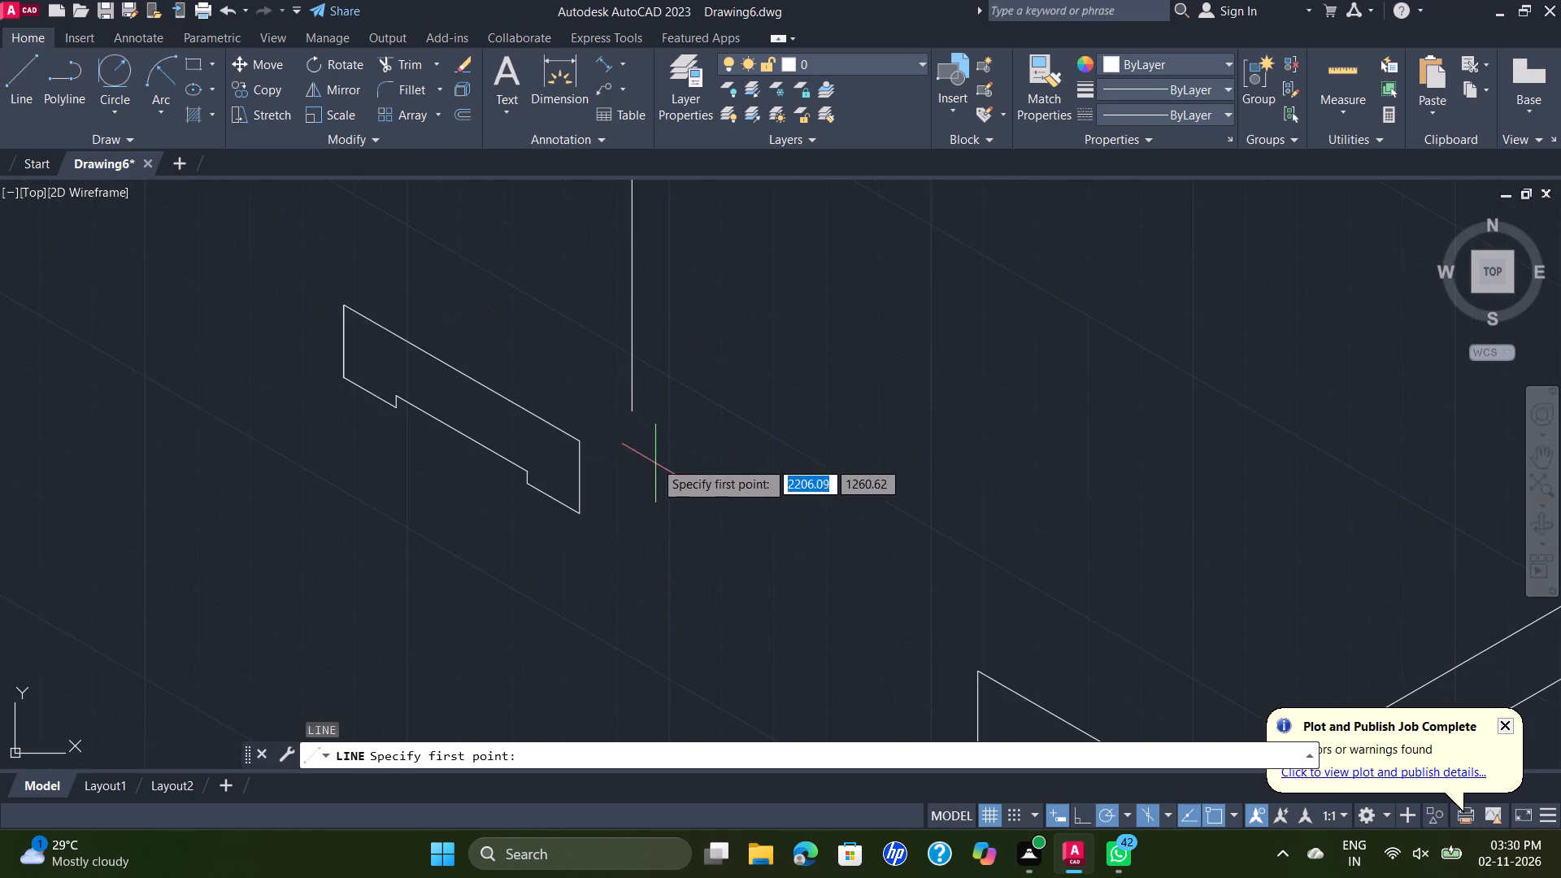
{"action": "left_click", "coordinate": [580, 437]}
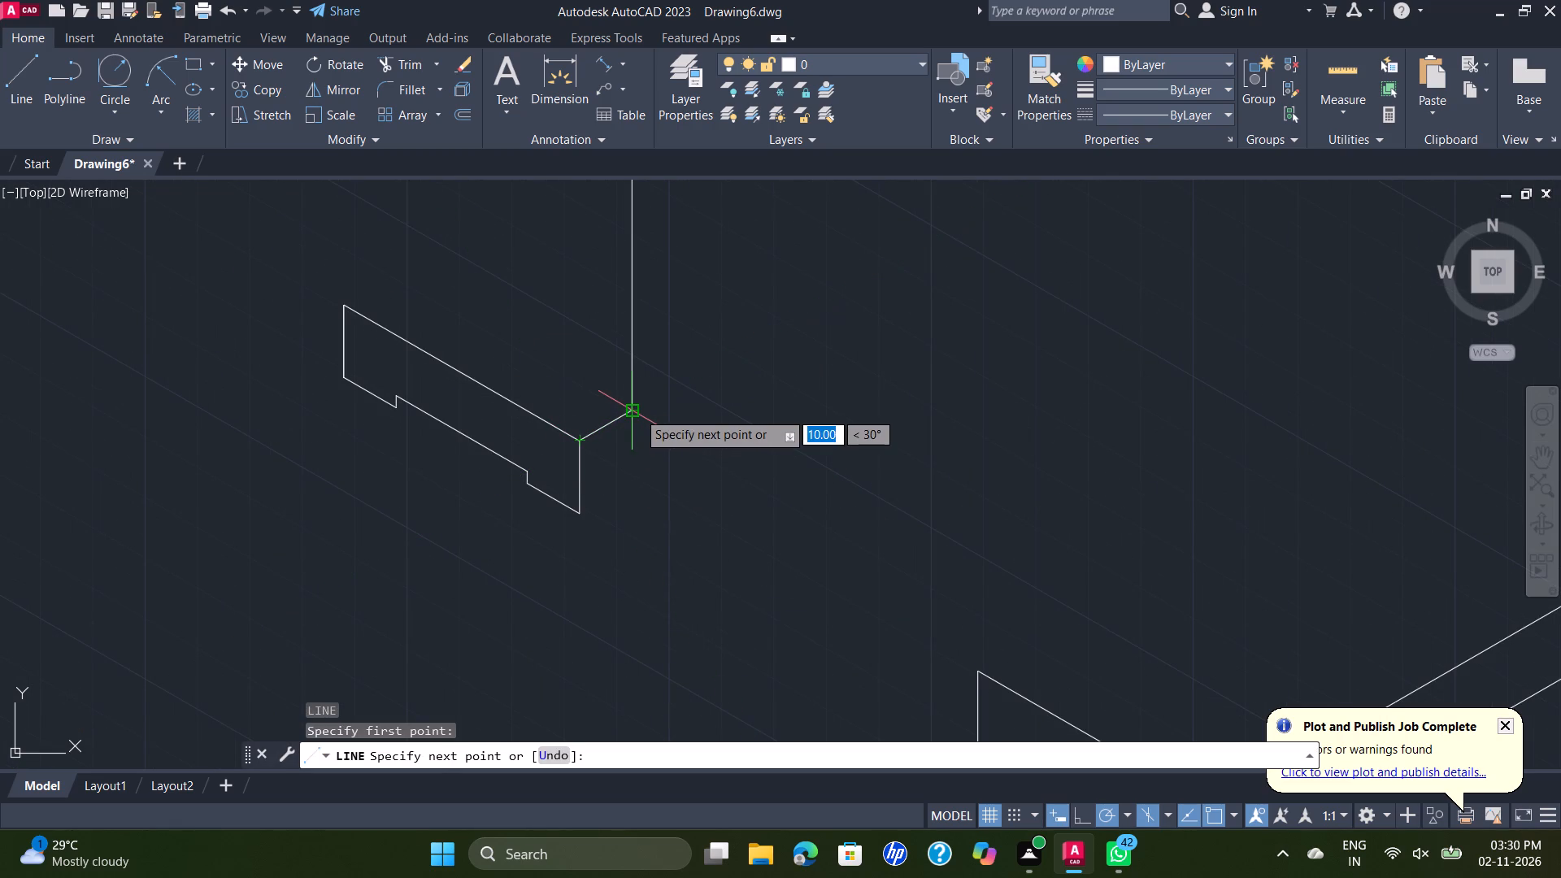
{"action": "left_click", "coordinate": [637, 411]}
{"action": "key", "text": "Escape"}
Draw lines from the near foot's upper far corner 10 at 30°, 43 straight up, ending at the top of the far 43 vertical.
{"action": "scroll", "coordinate": [747, 438], "scroll_direction": "down", "scroll_amount": 2}
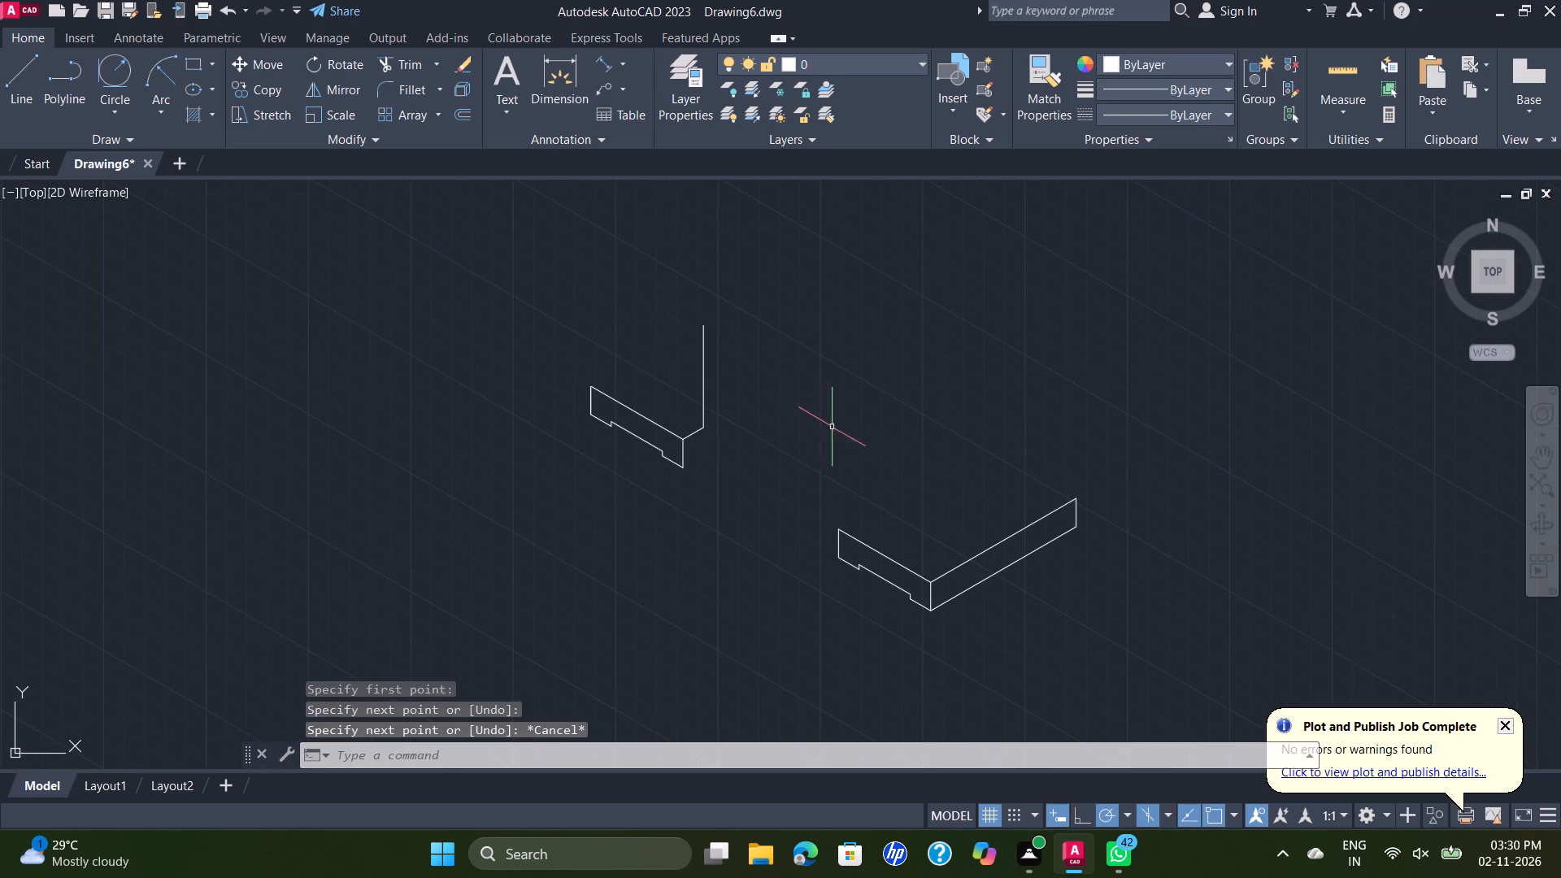
{"action": "key", "text": "space"}
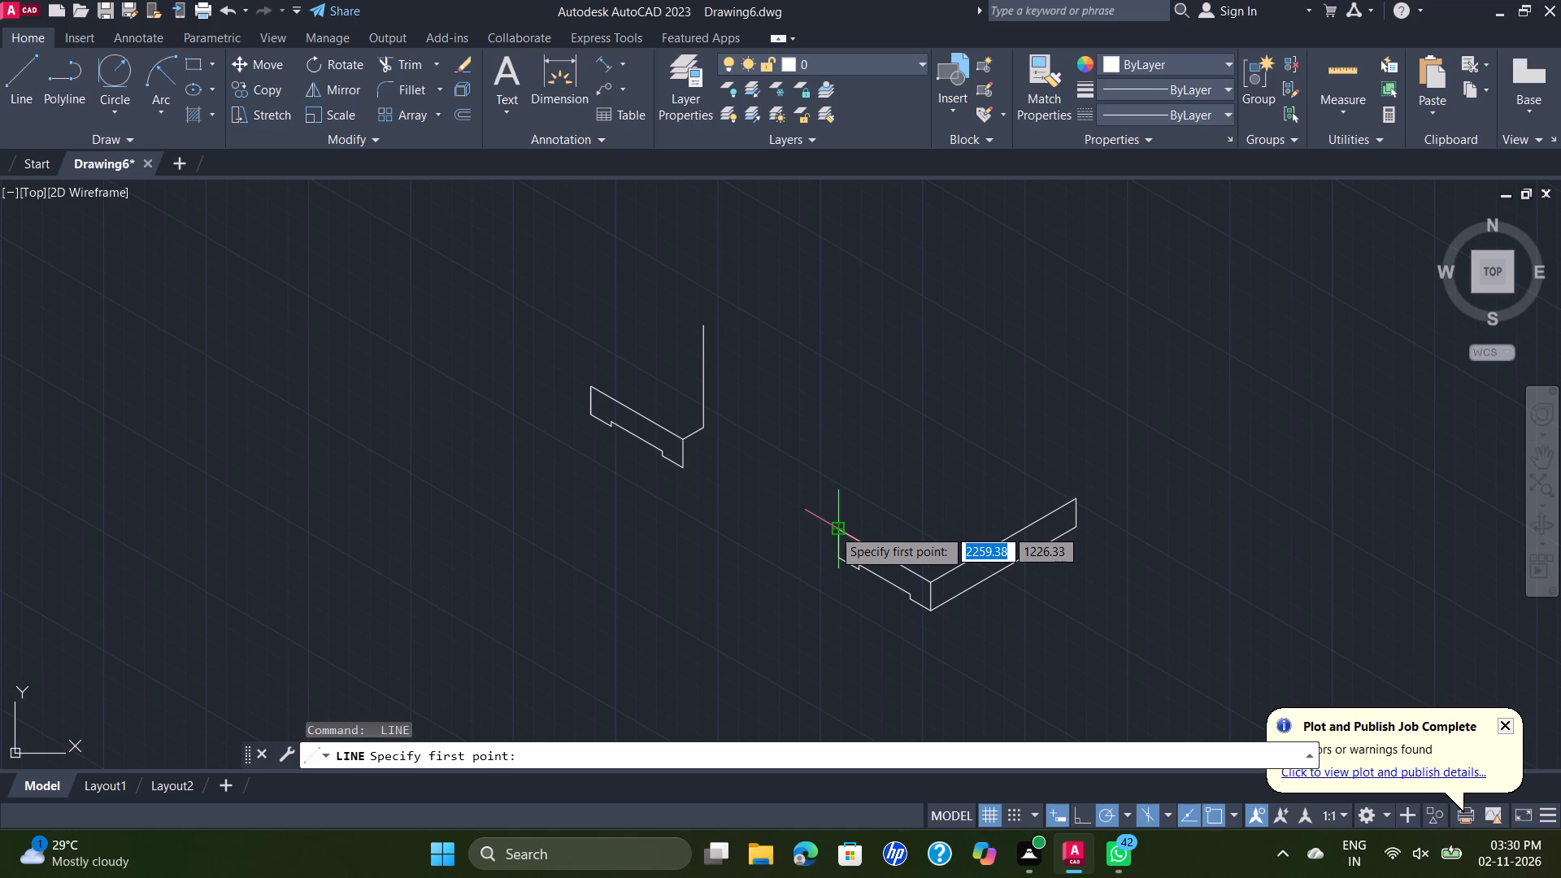
{"action": "left_click", "coordinate": [839, 529]}
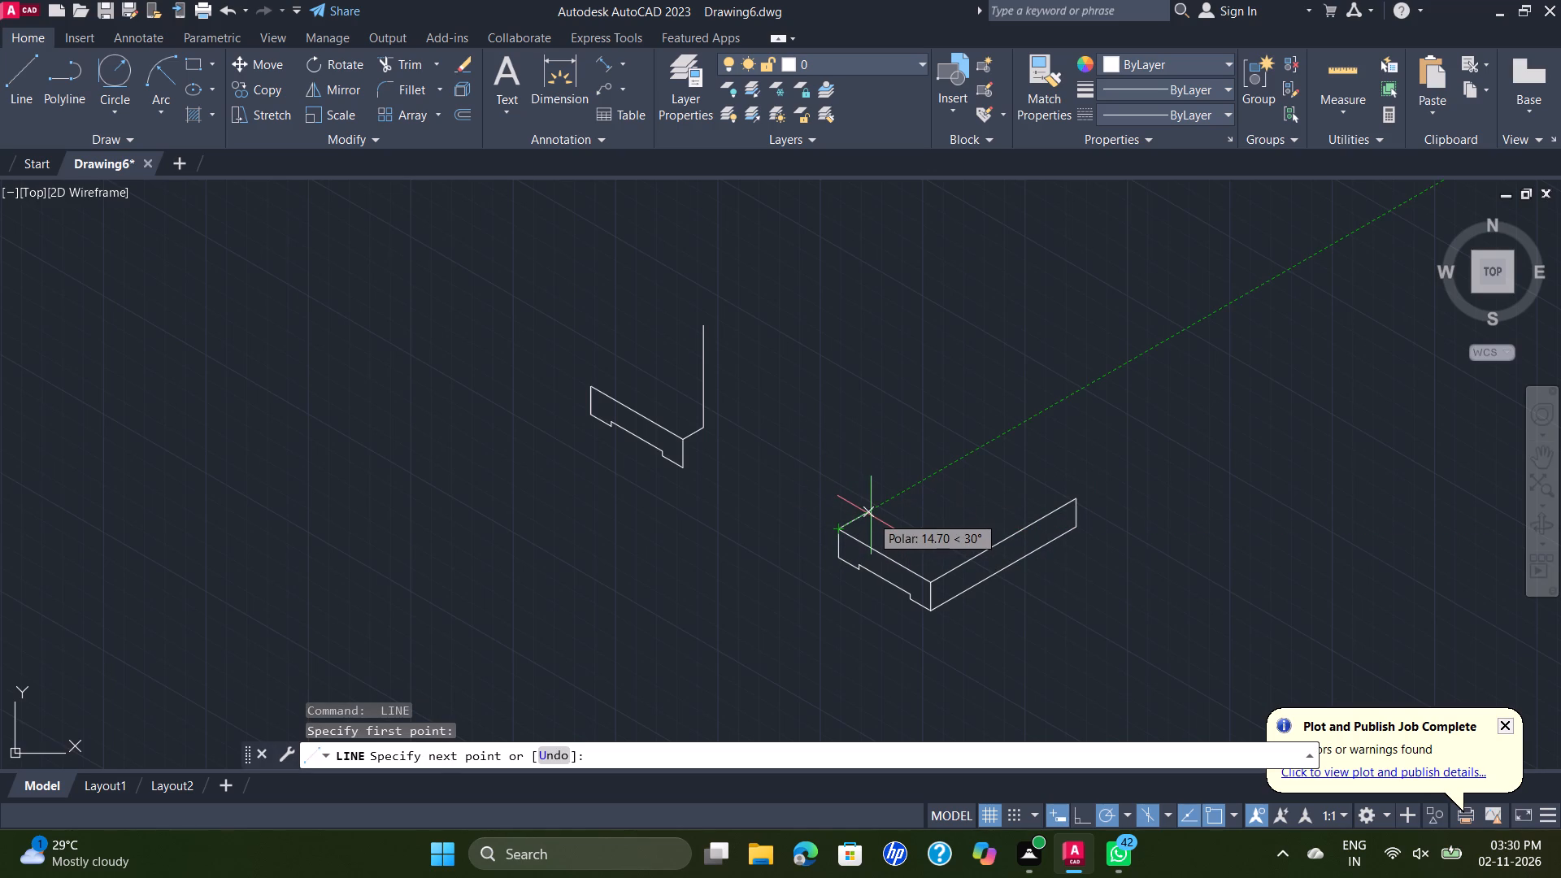
{"action": "type", "text": "10"}
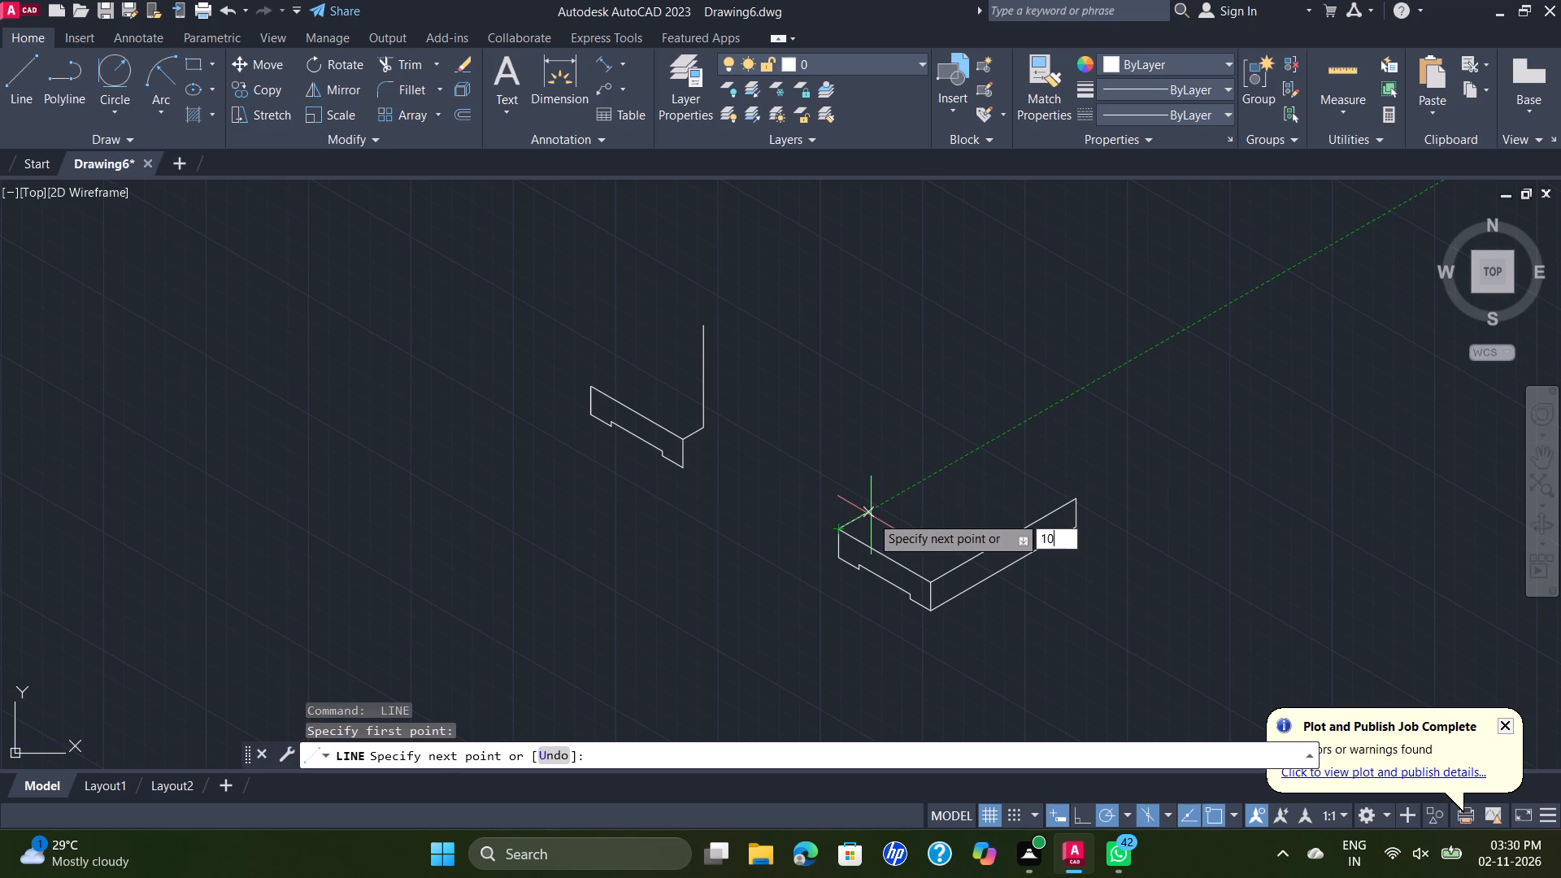
{"action": "key", "text": "Return"}
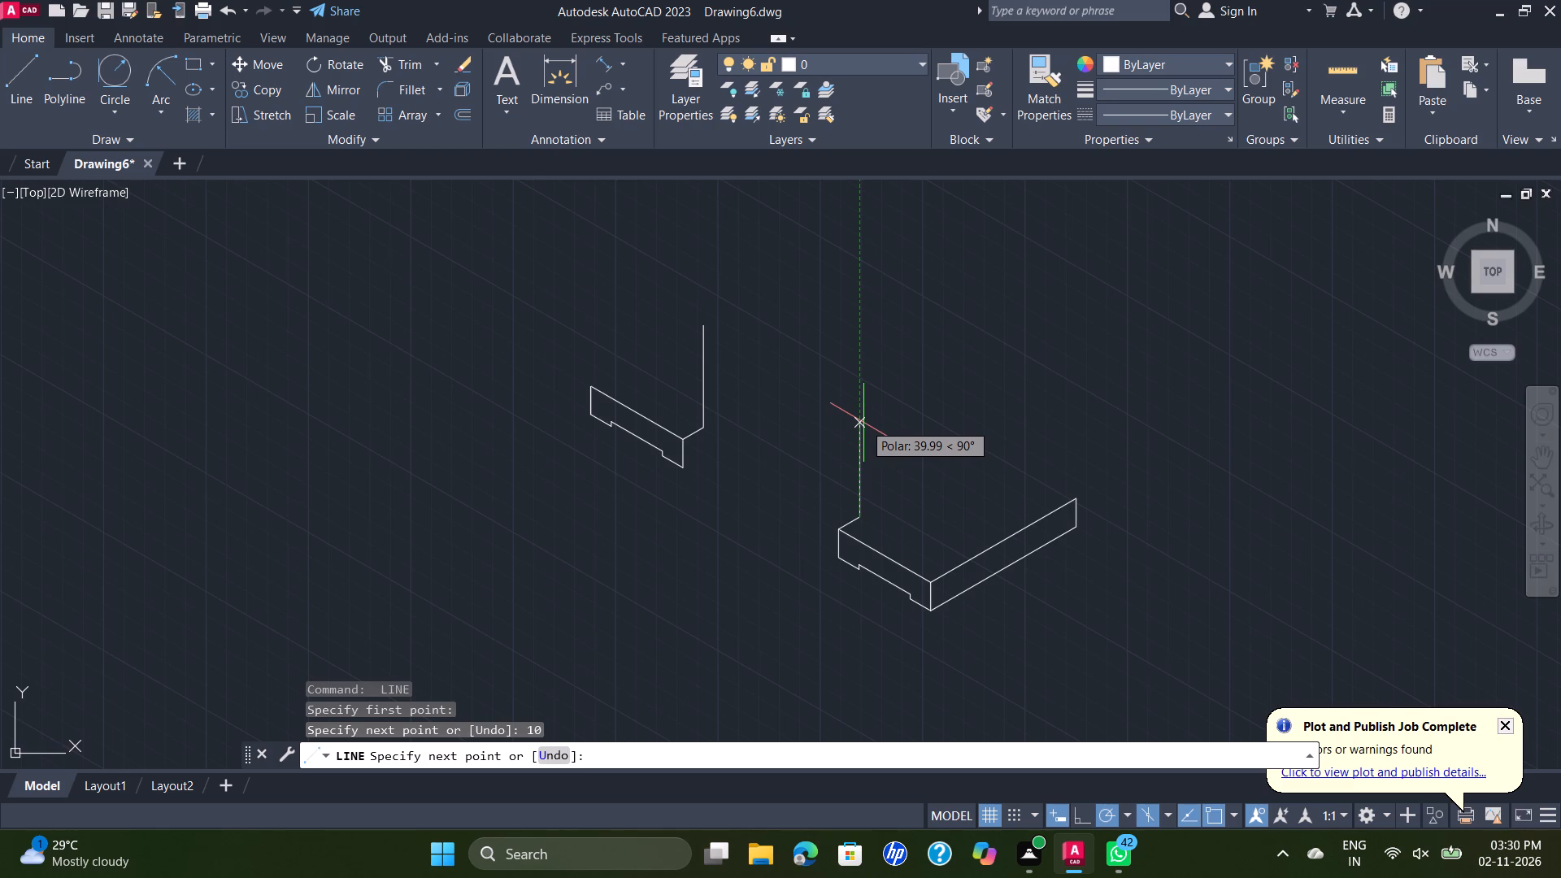
{"action": "type", "text": "49"}
{"action": "key", "text": "BackSpace"}
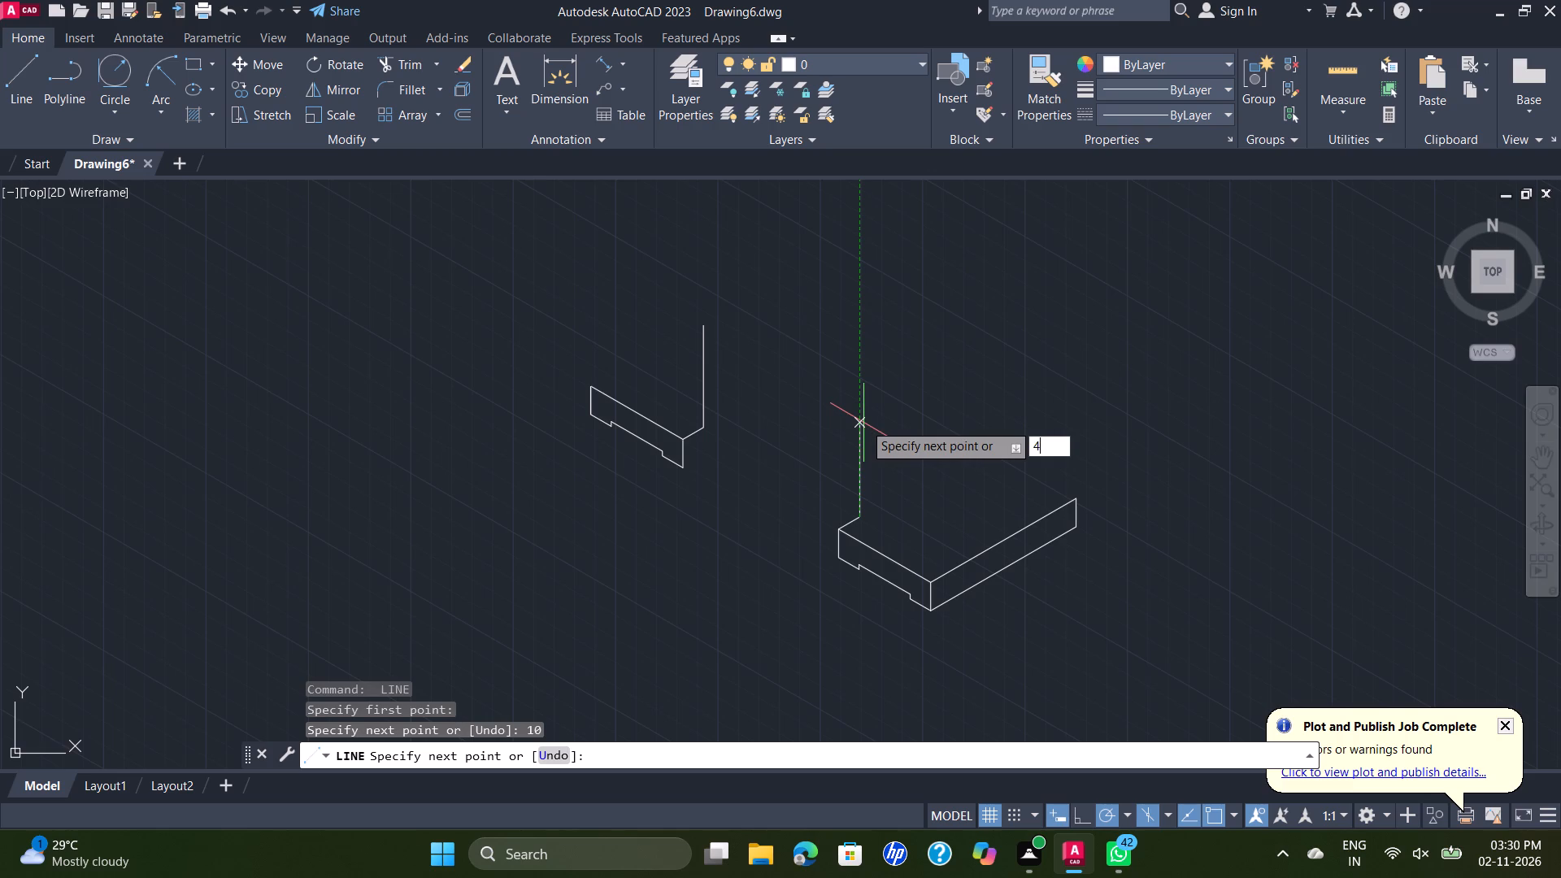
{"action": "key", "text": "3"}
{"action": "key", "text": "Return"}
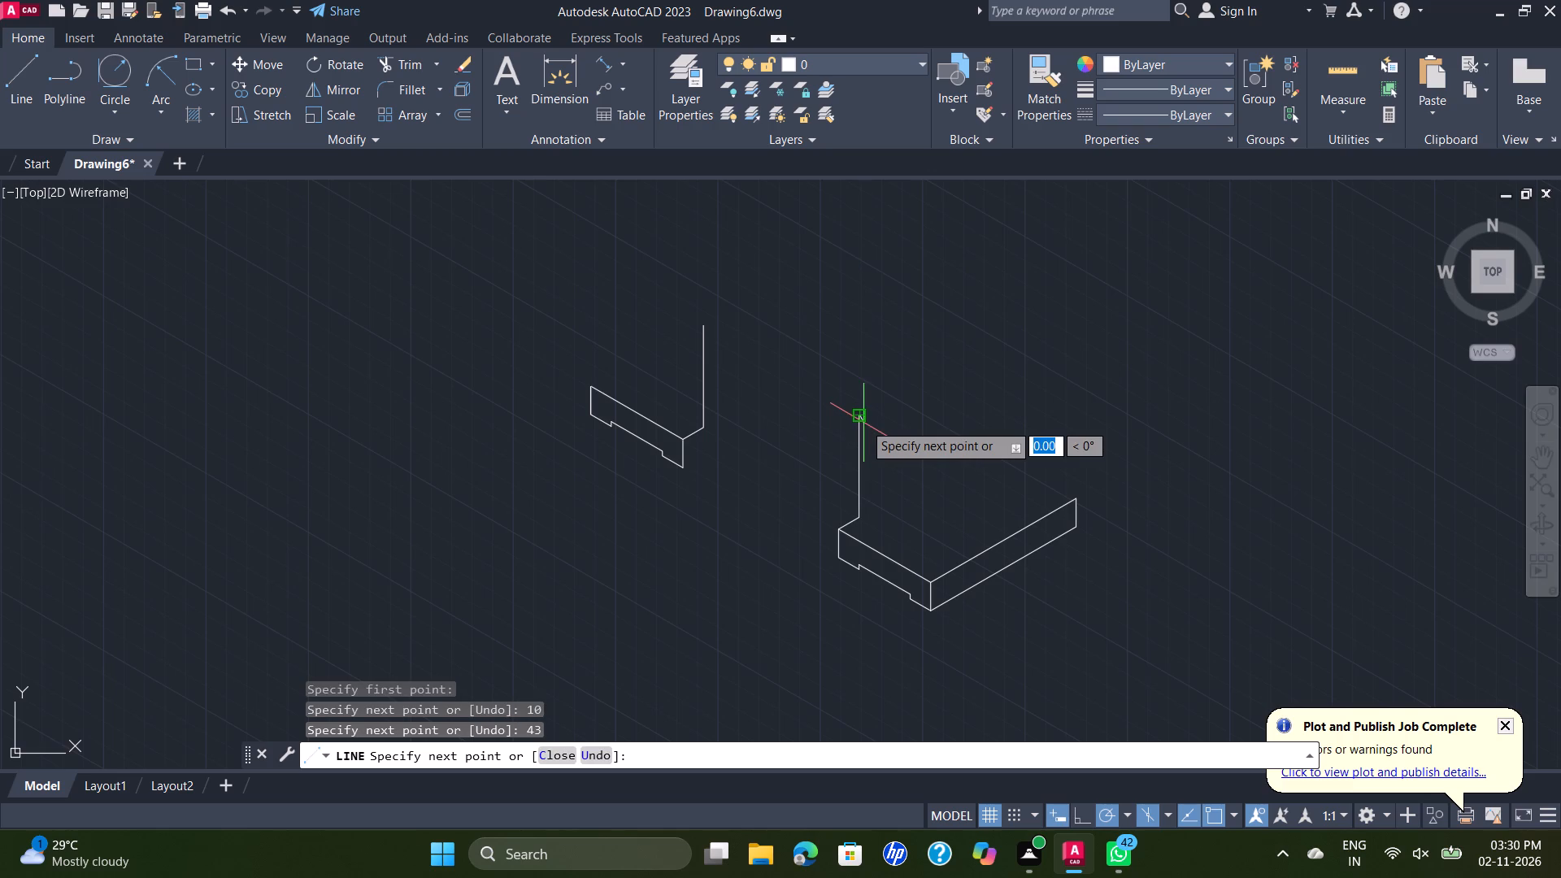
{"action": "left_click", "coordinate": [702, 330]}
{"action": "key", "text": "Escape"}
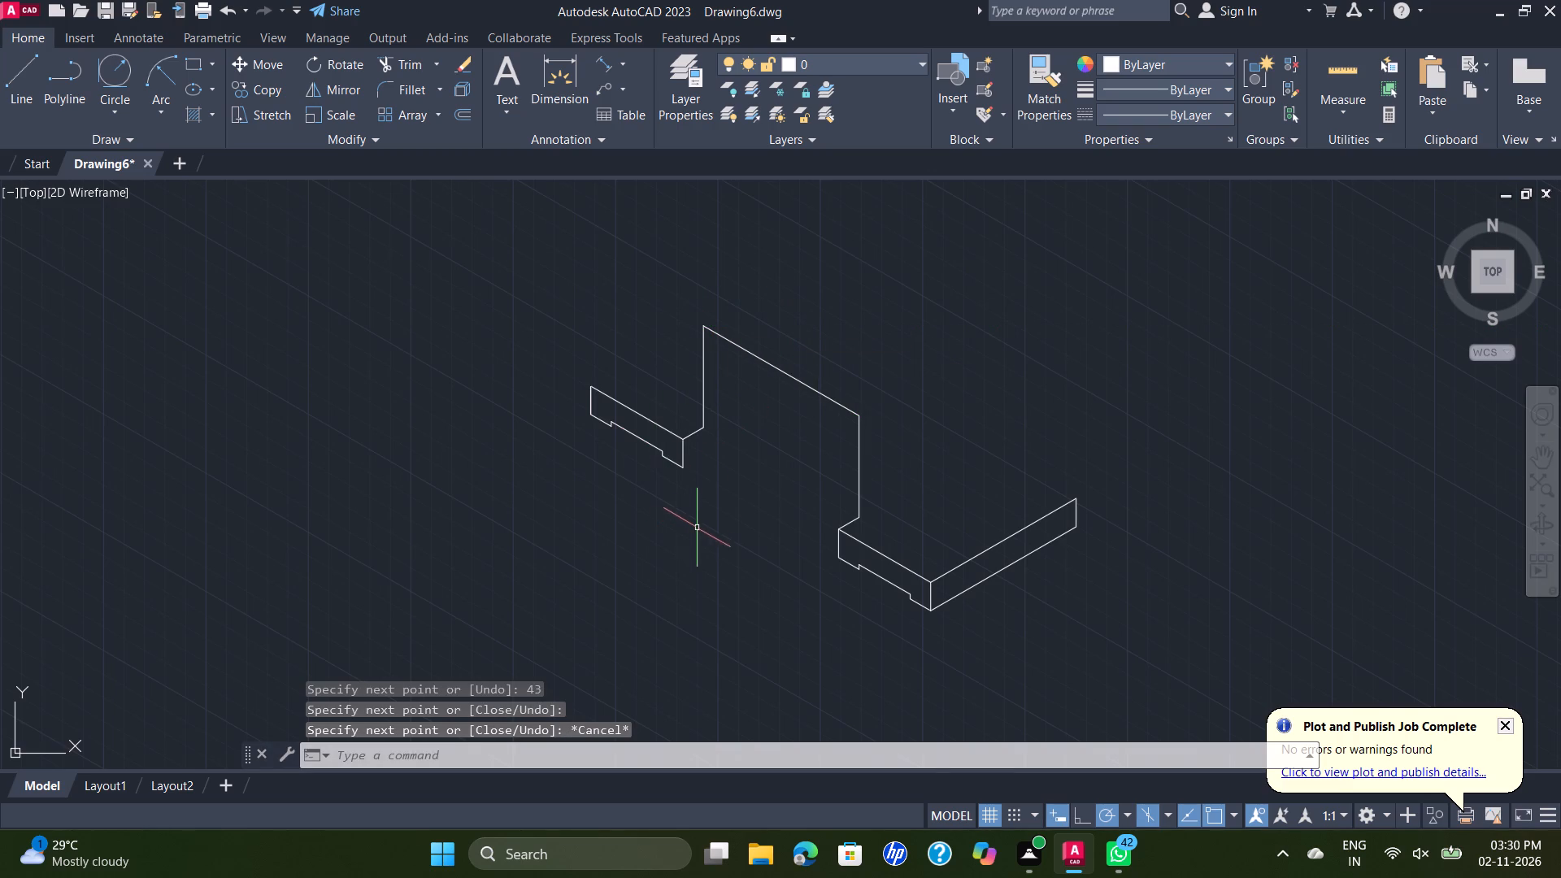
Draw lines from the far 43 vertical's lower end, 10 long at 150° and continuing 53 straight up.
{"action": "key", "text": "space"}
{"action": "left_click", "coordinate": [702, 424]}
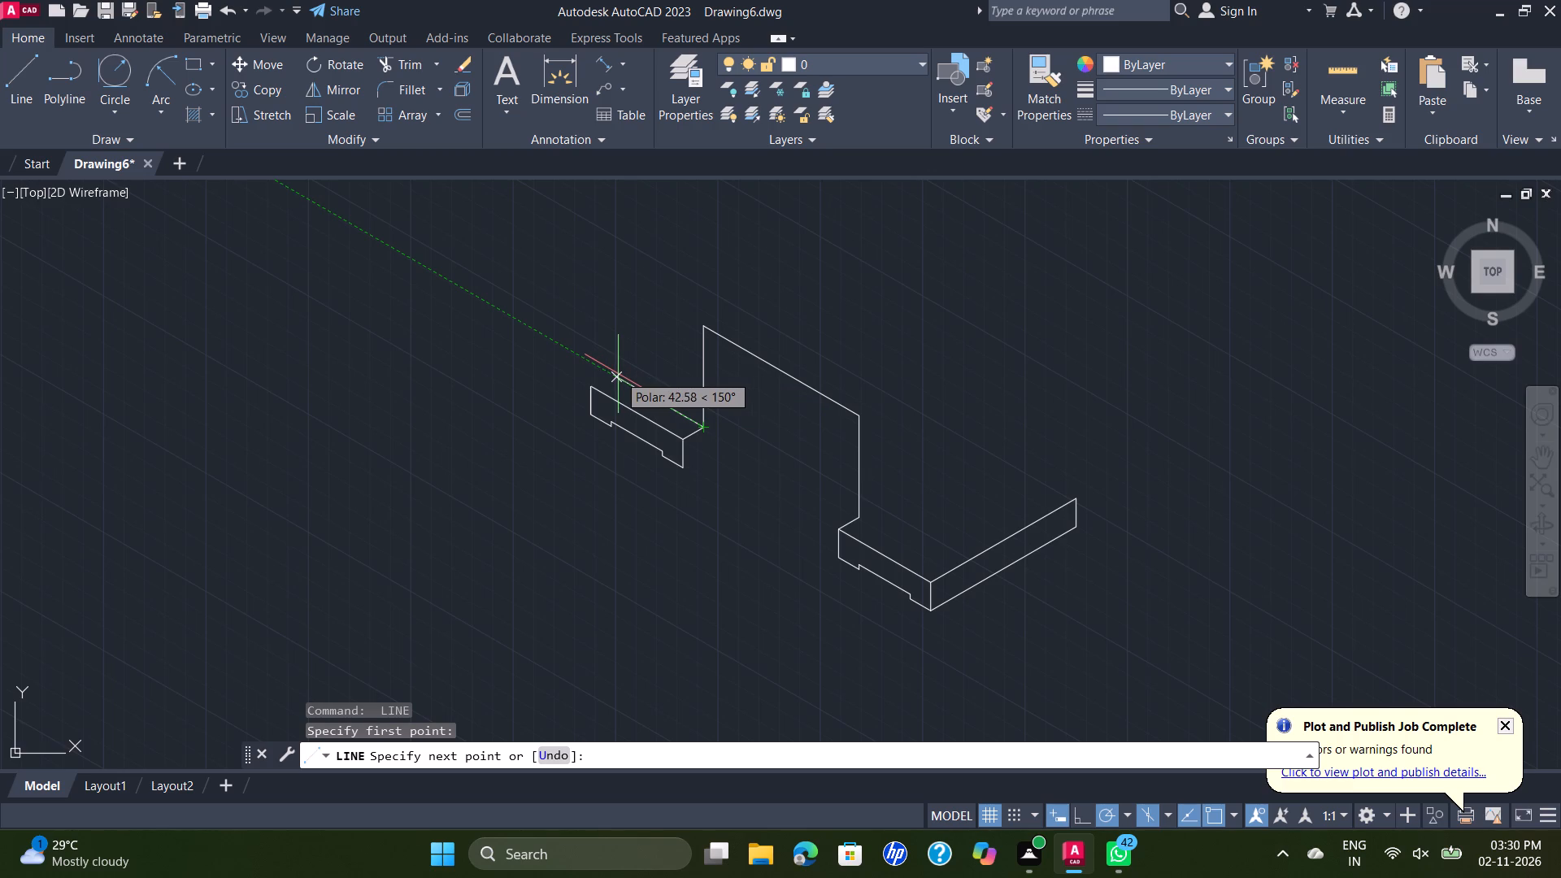
{"action": "type", "text": "10"}
{"action": "key", "text": "Return"}
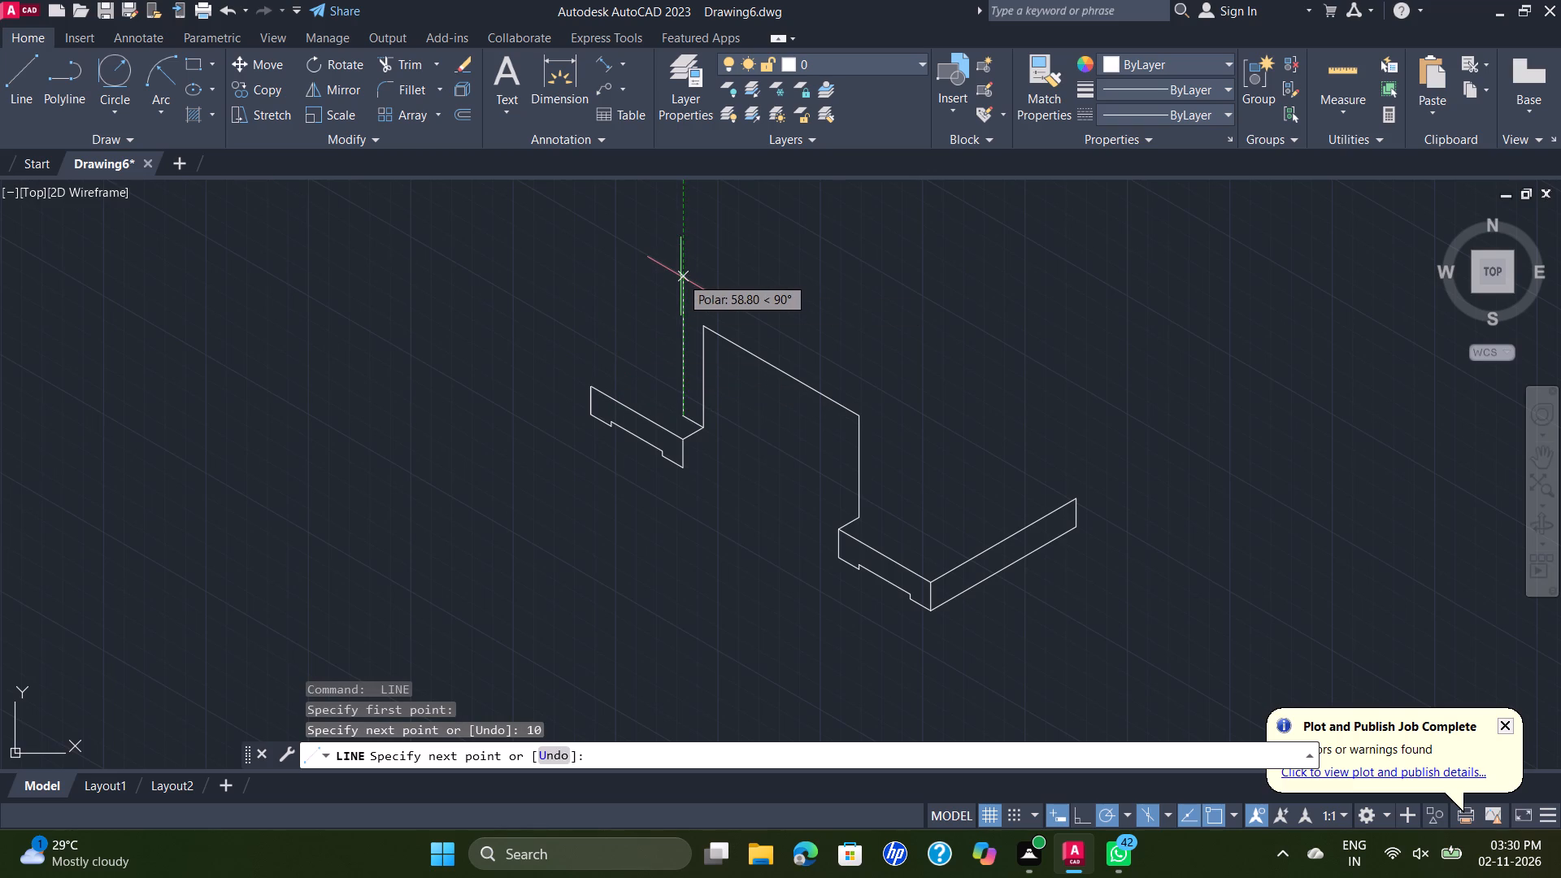
{"action": "key", "text": "5"}
{"action": "key", "text": "3"}
{"action": "key", "text": "Return"}
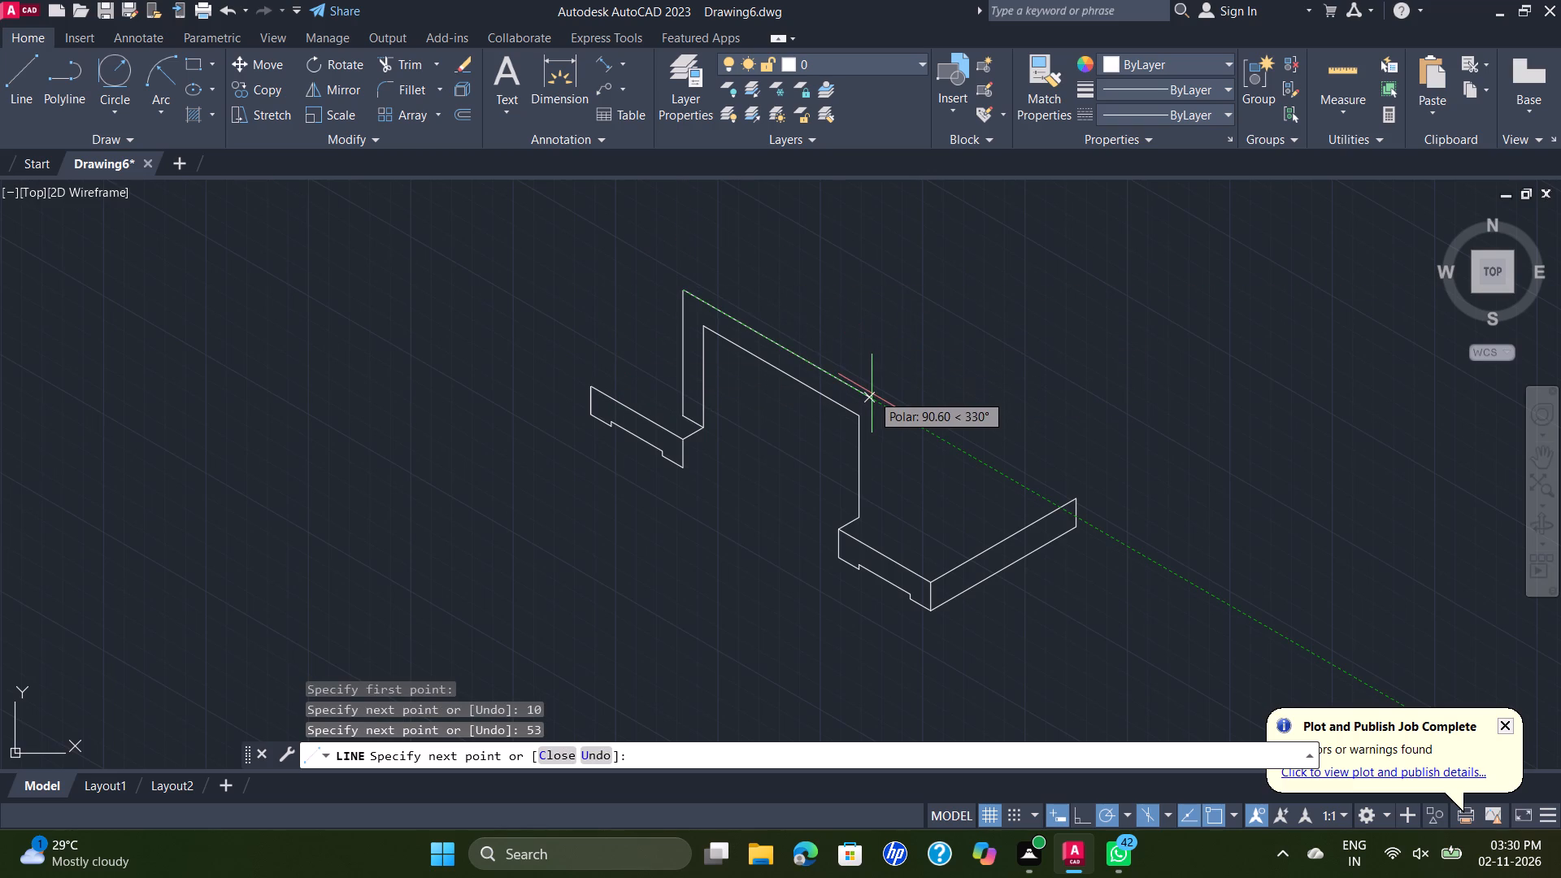
{"action": "key", "text": "Escape"}
Draw lines from the near 43 vertical's lower end 10 at 330°, 53 straight up, closing to the far 53 vertical's top, 96 at 150°.
{"action": "key", "text": "space"}
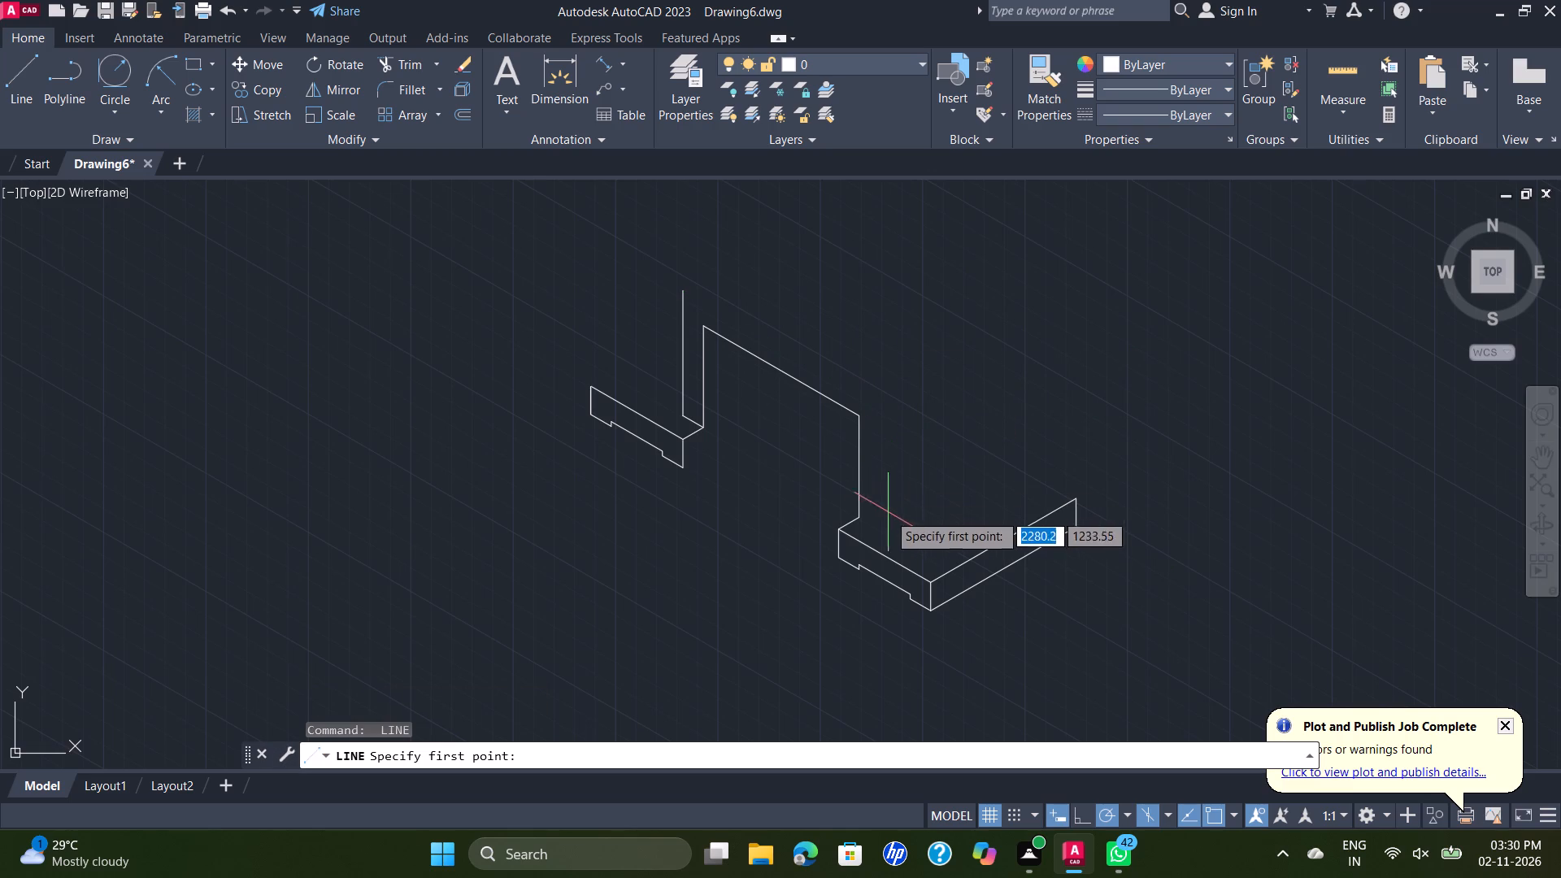
{"action": "left_click", "coordinate": [863, 515]}
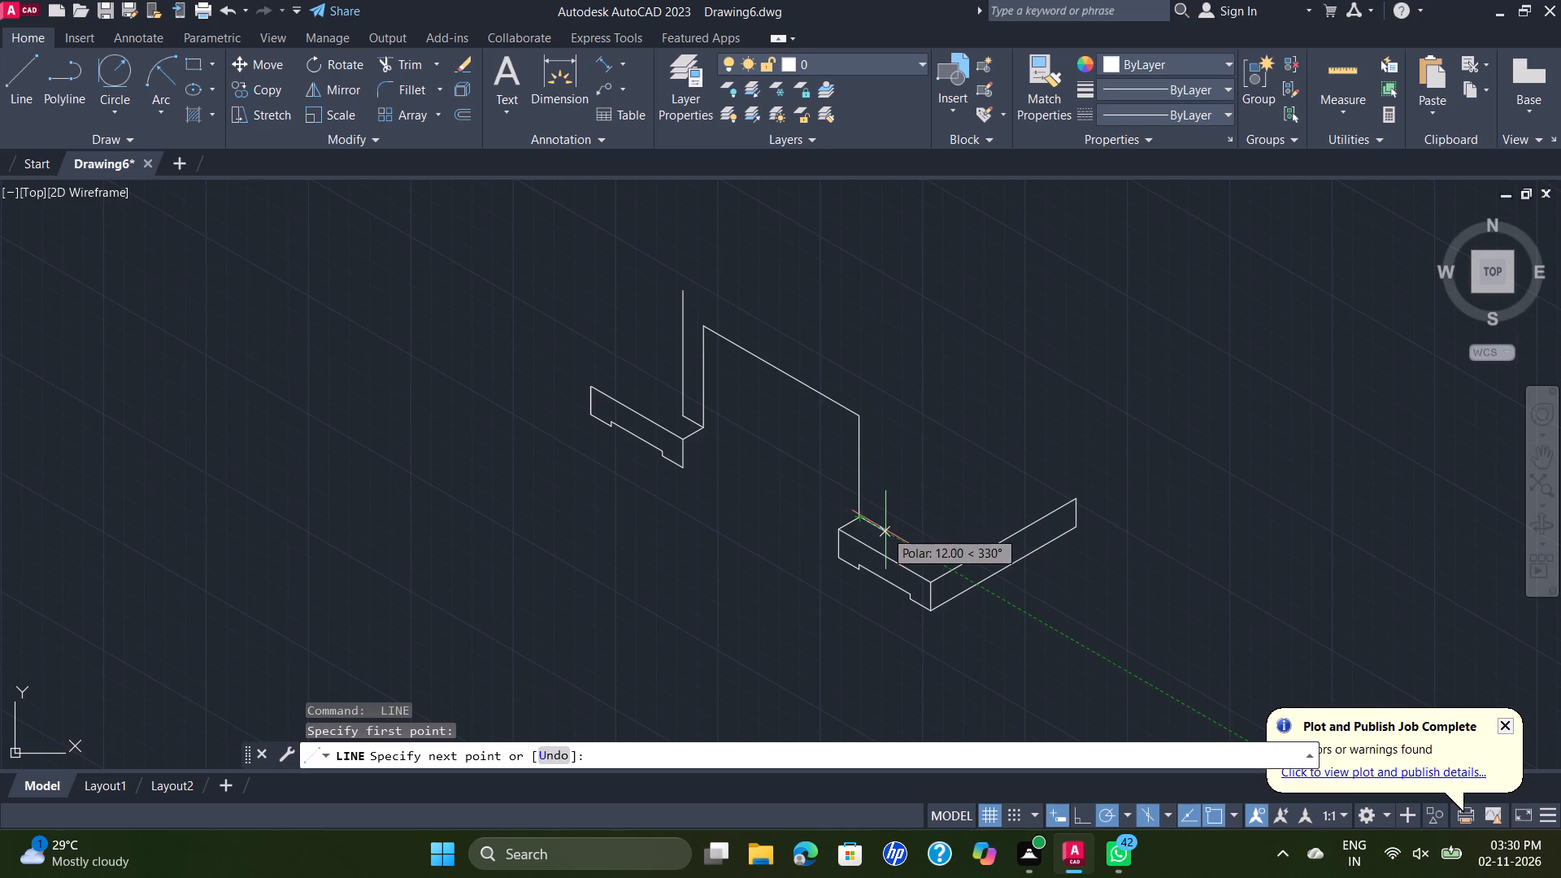
{"action": "type", "text": "10"}
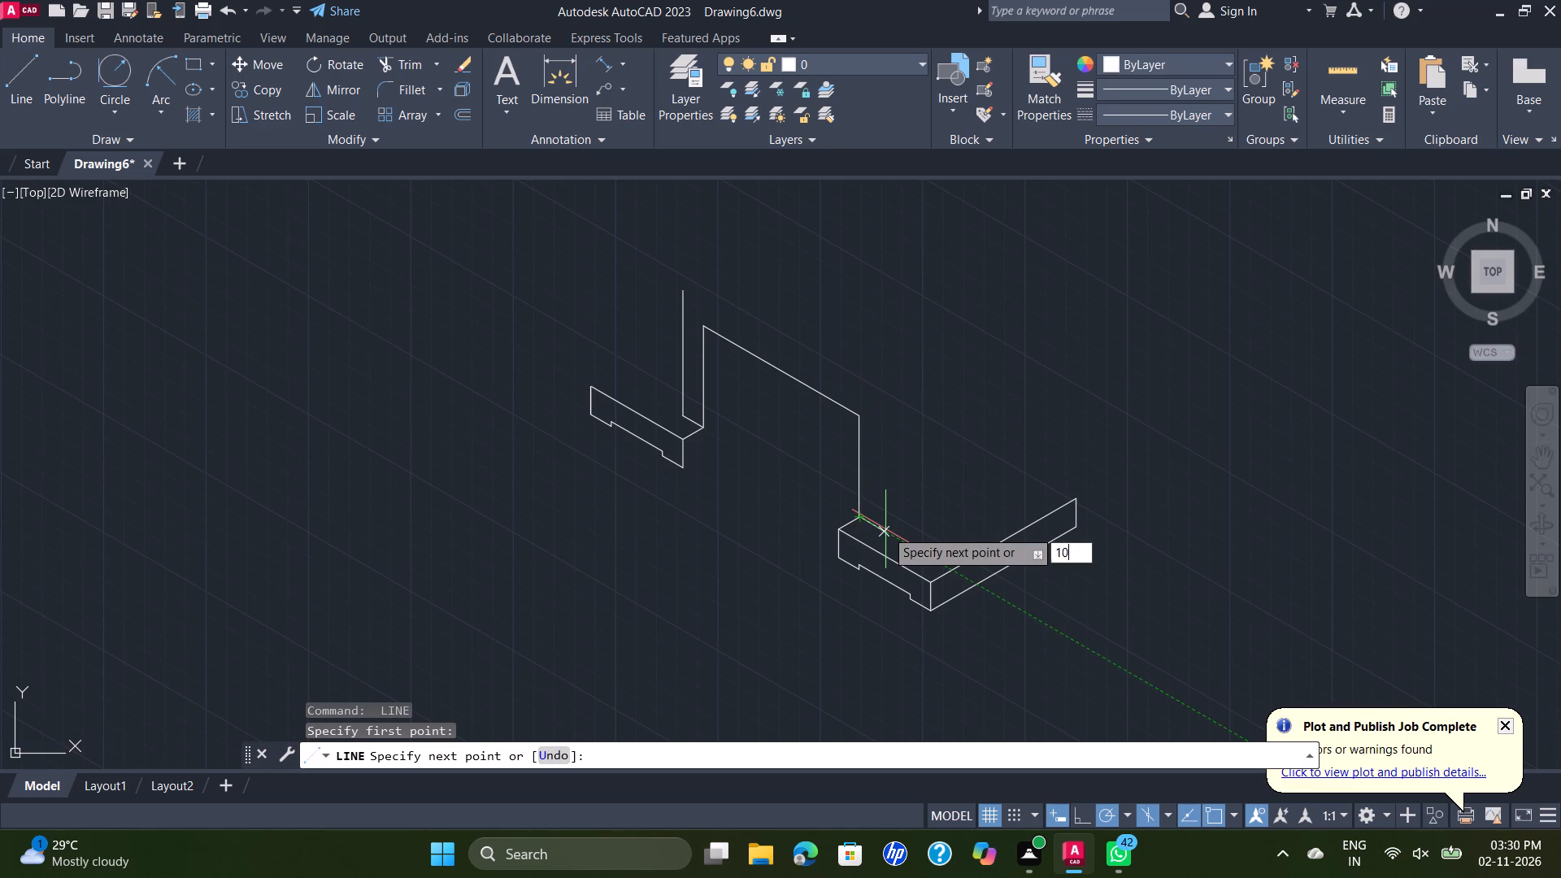
{"action": "key", "text": "Return"}
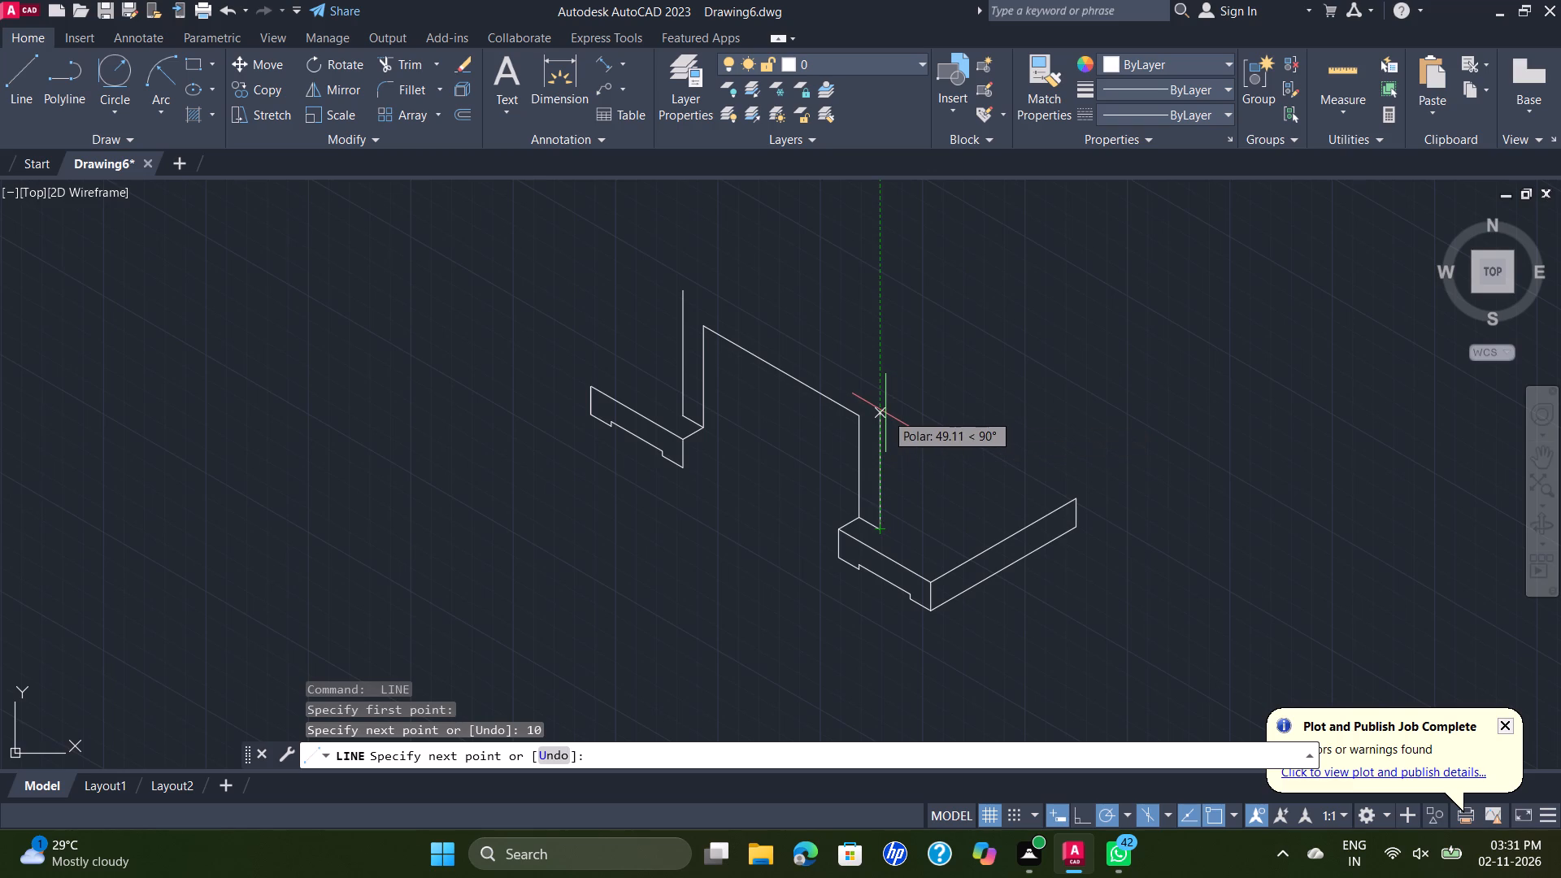
{"action": "type", "text": "53"}
{"action": "key", "text": "Return"}
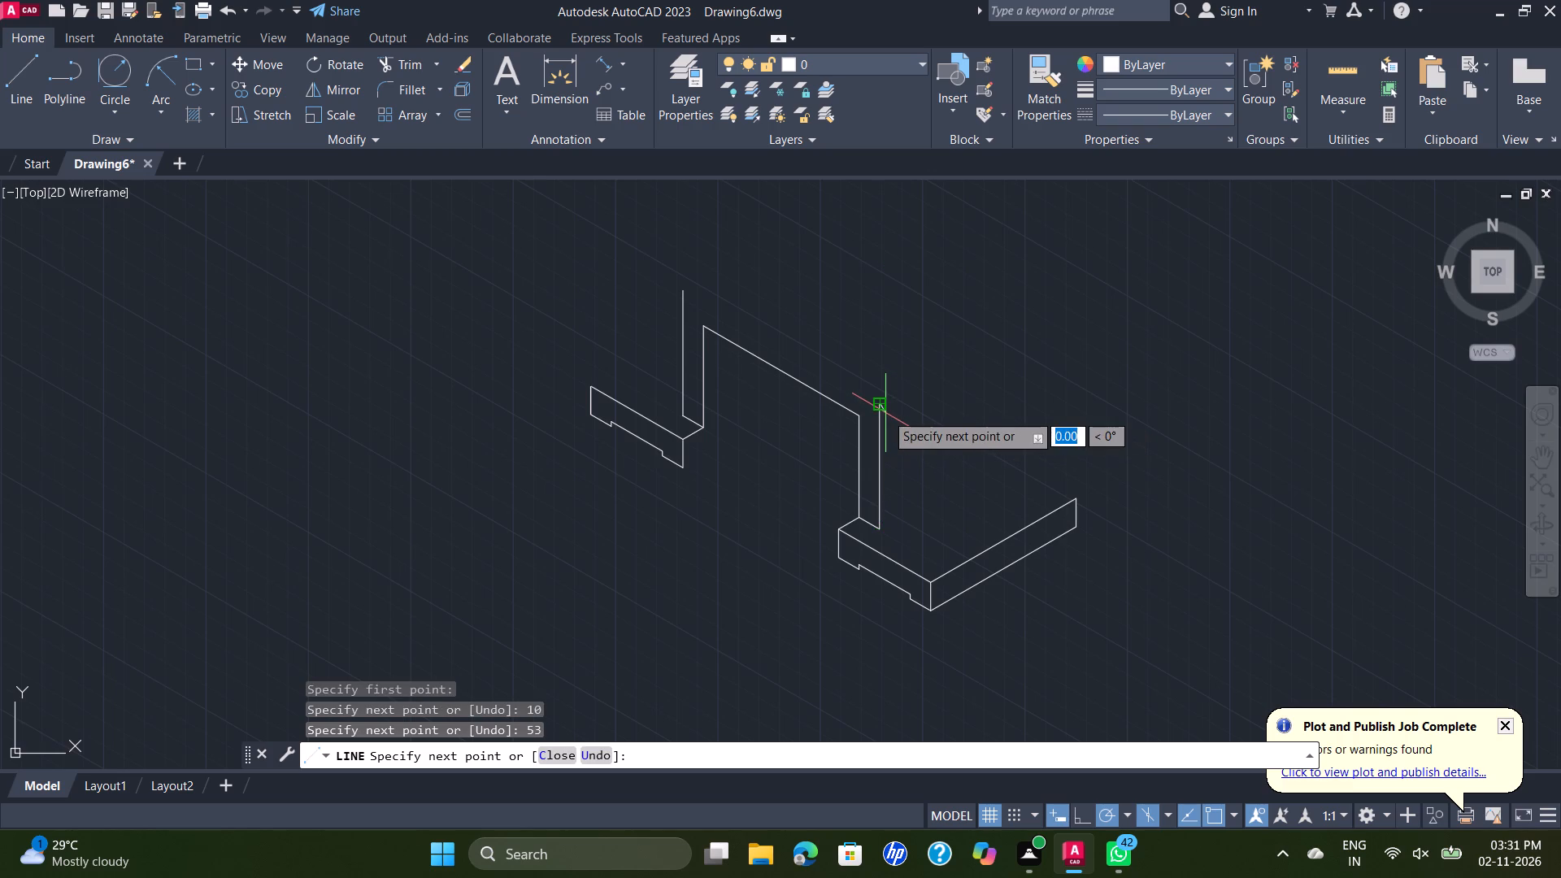
{"action": "left_click", "coordinate": [684, 293]}
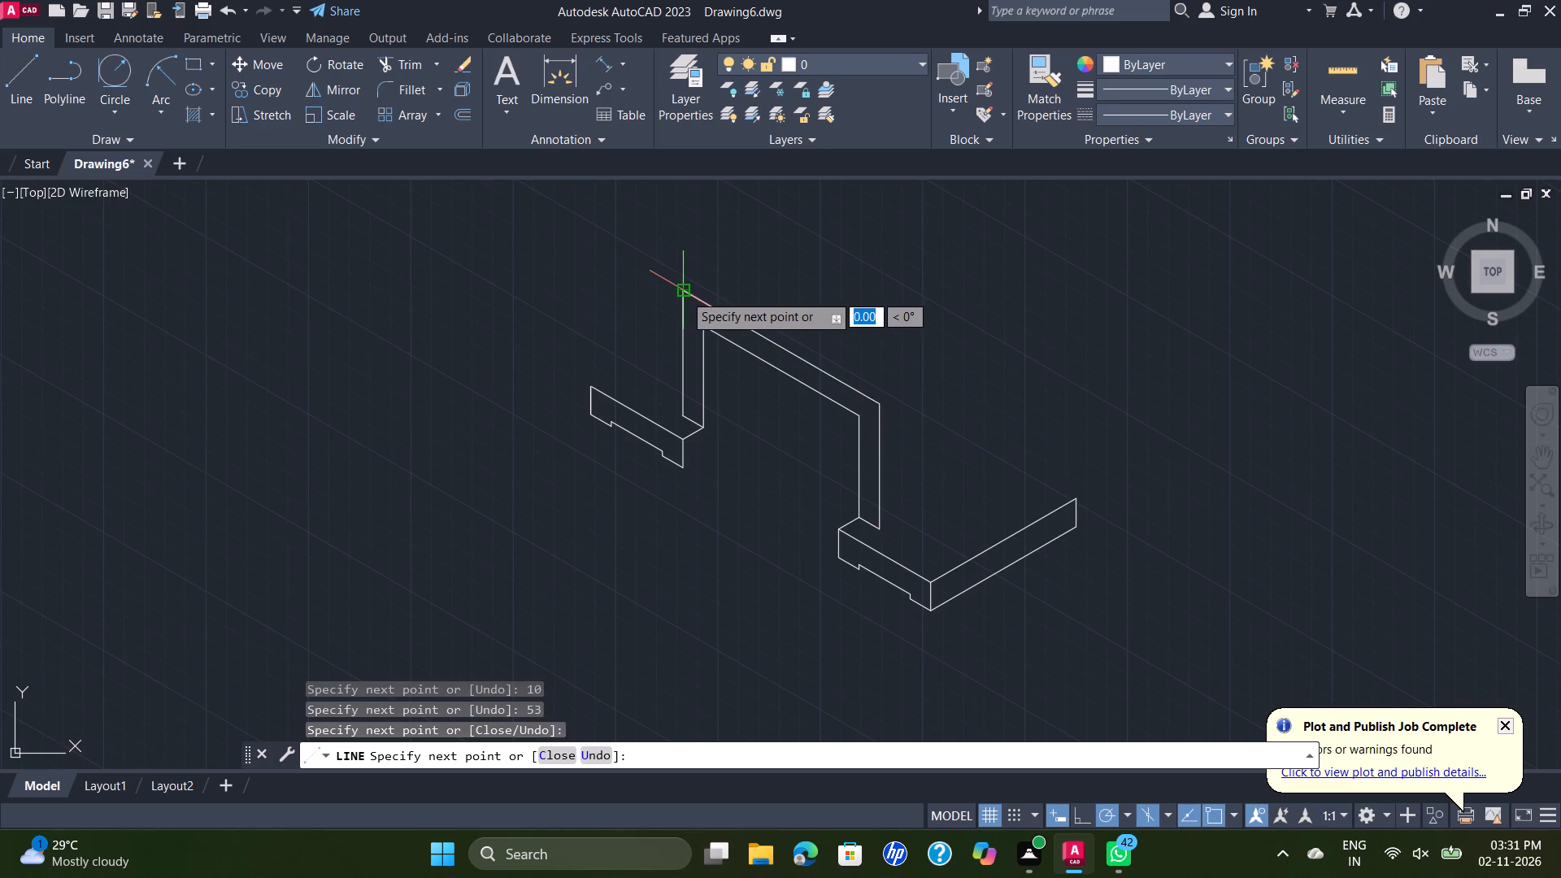
{"action": "key", "text": "Escape"}
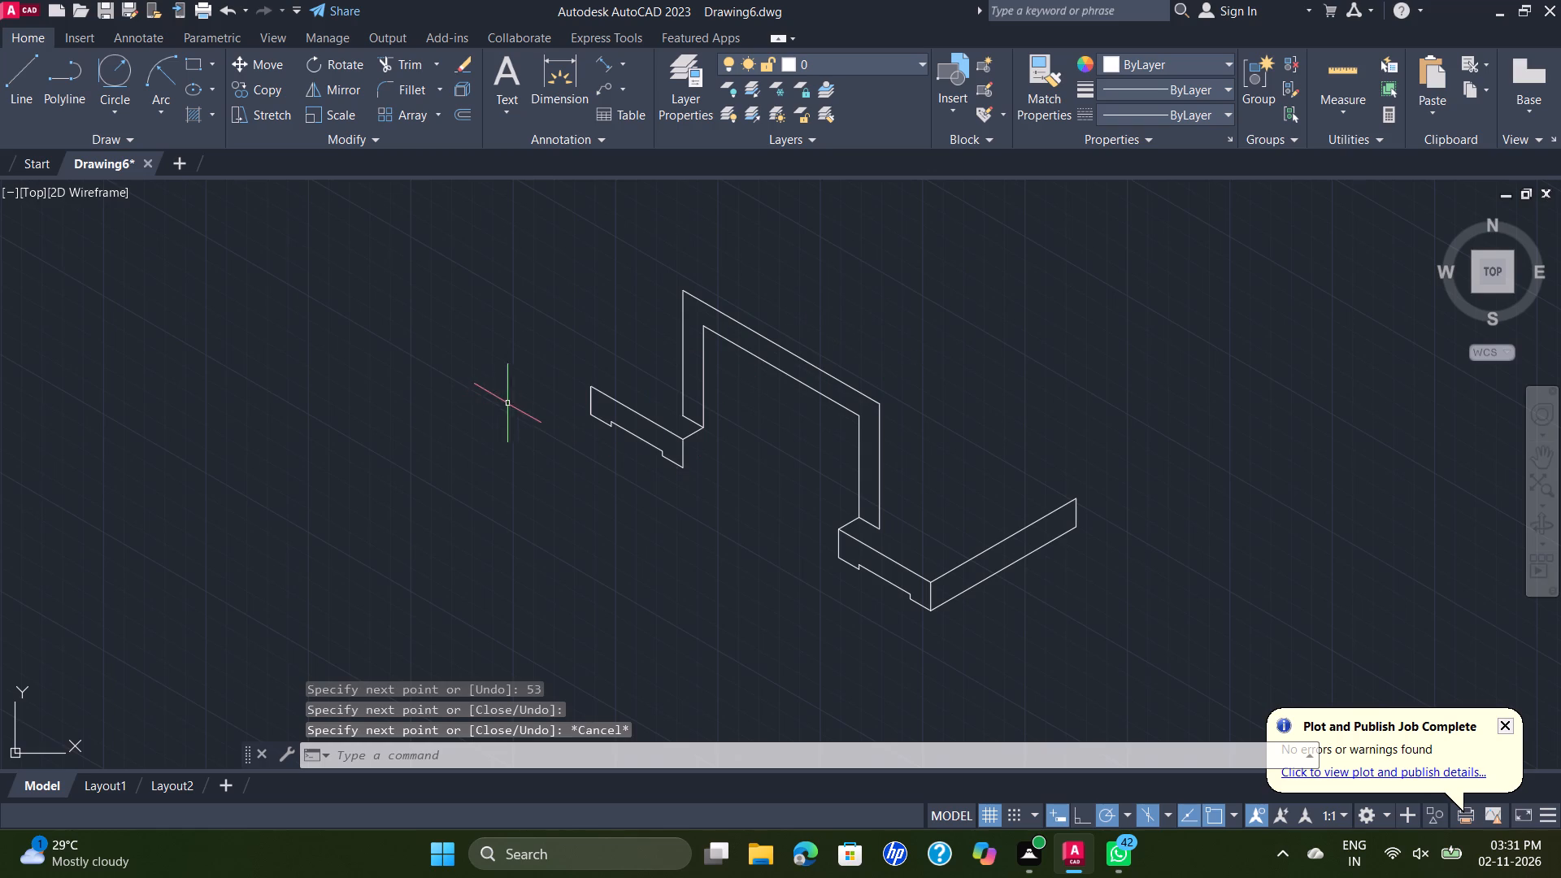
Draw a line 10 long at 210° from the lower end of the 53 vertical at the far foot.
{"action": "key", "text": "space"}
{"action": "scroll", "coordinate": [698, 407], "scroll_direction": "up", "scroll_amount": 2}
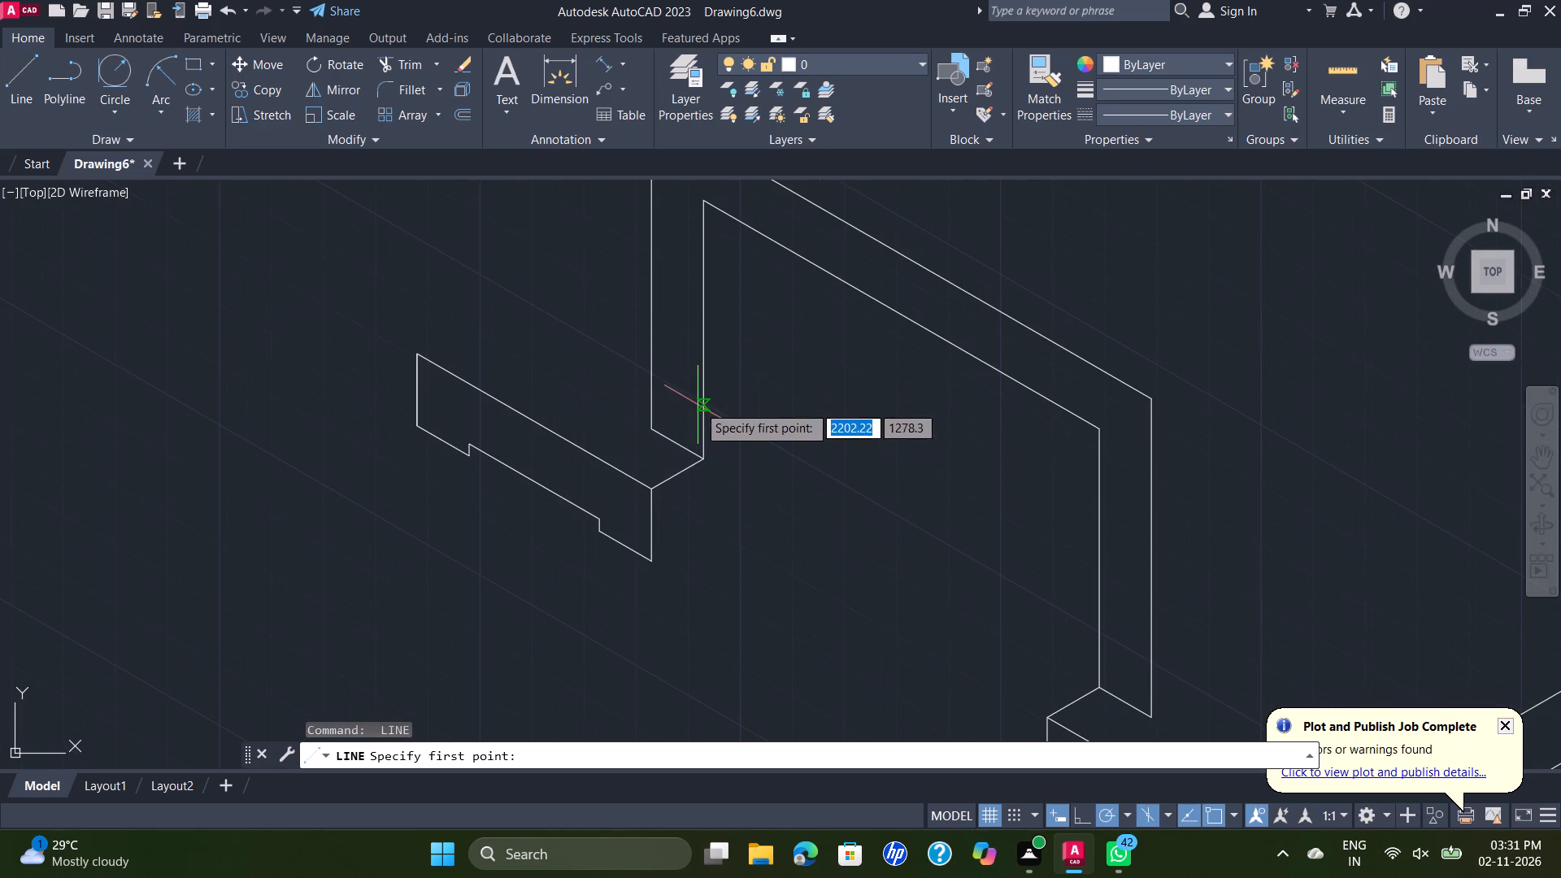
{"action": "left_click", "coordinate": [646, 429]}
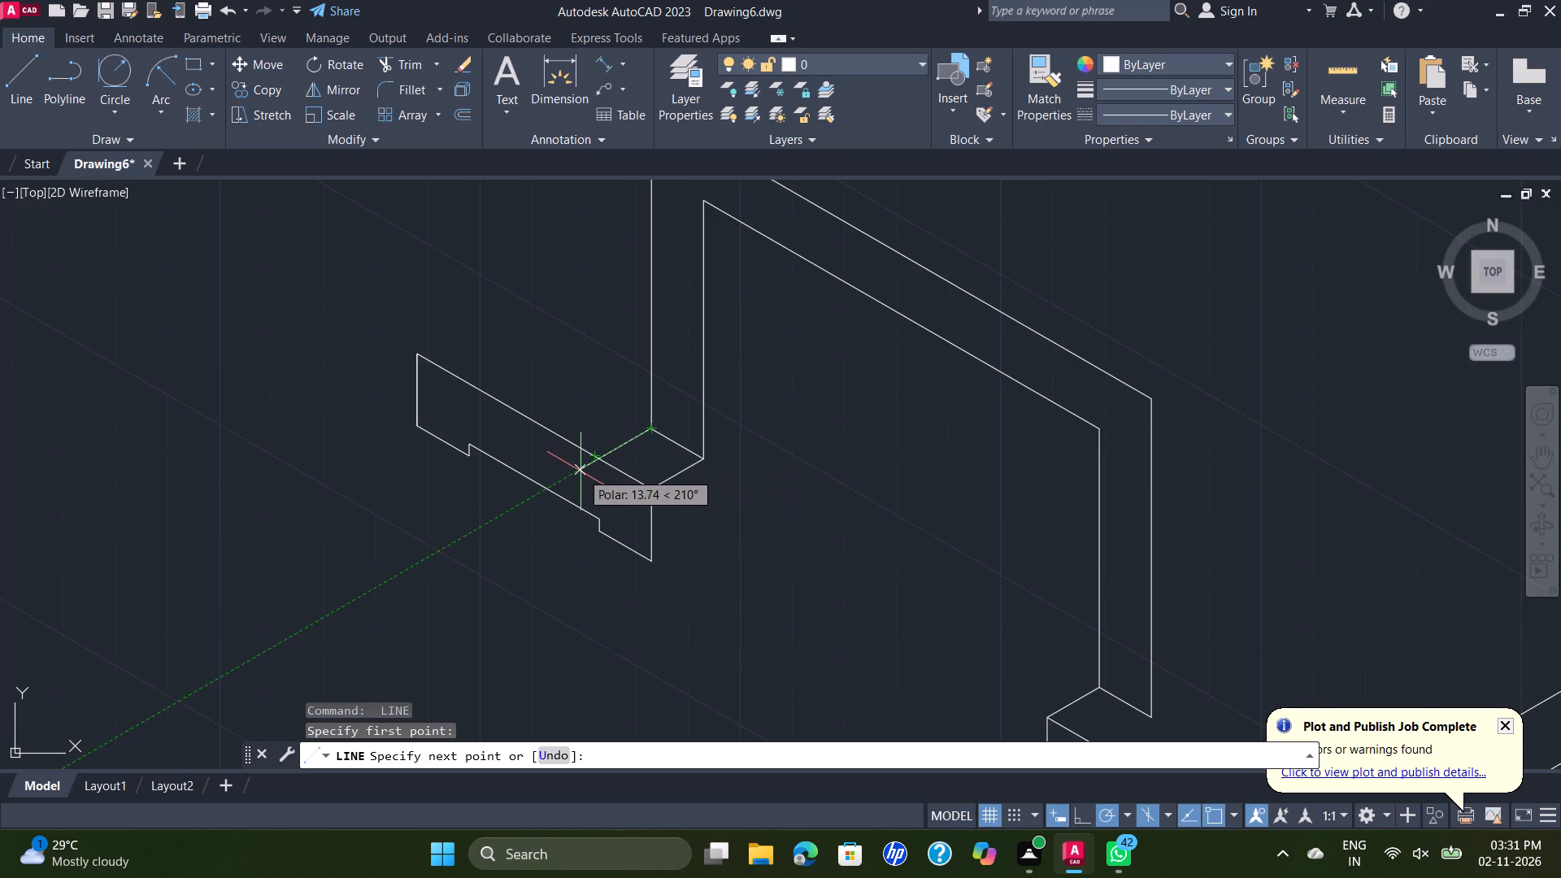
{"action": "type", "text": "10"}
{"action": "key", "text": "Return"}
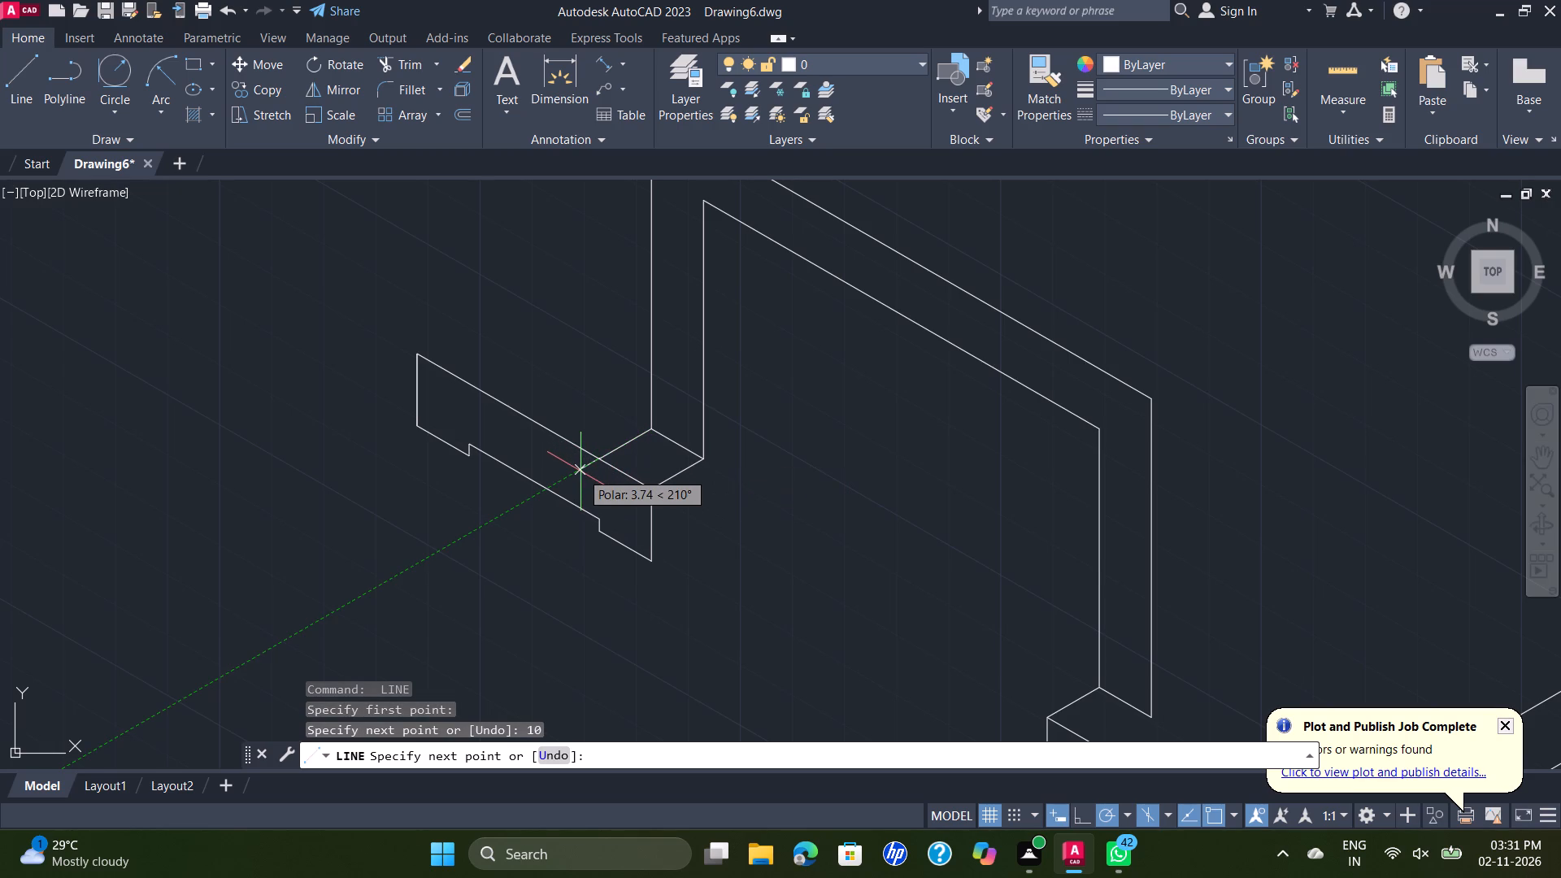
{"action": "key", "text": "Escape"}
Draw a line 10 long at 210° from the lower end of the 53 vertical at the near foot.
{"action": "scroll", "coordinate": [847, 563], "scroll_direction": "down", "scroll_amount": 1}
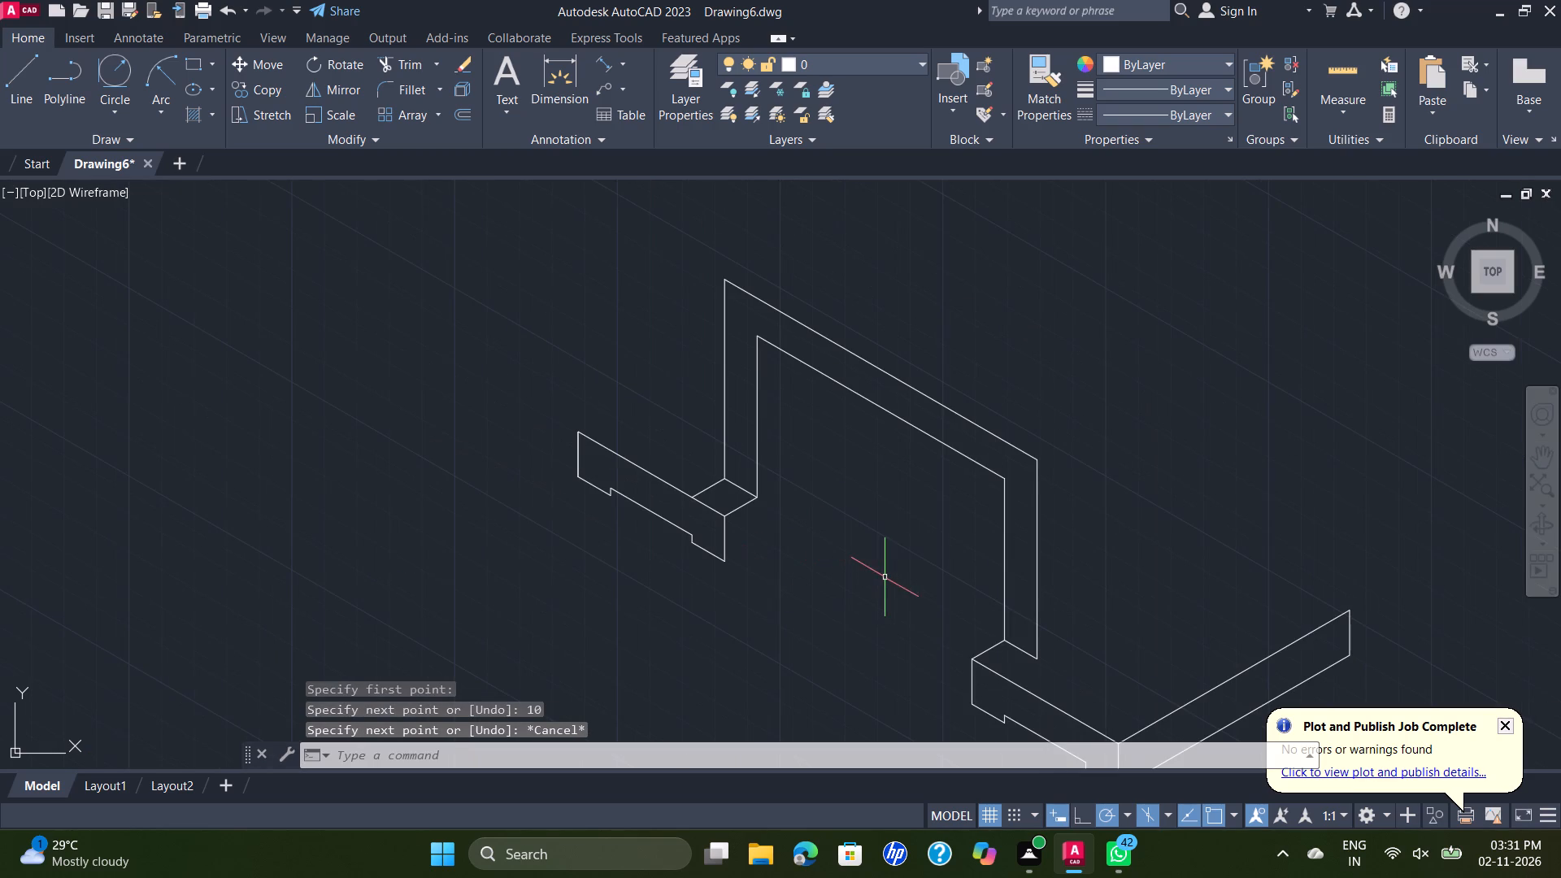
{"action": "key", "text": "space"}
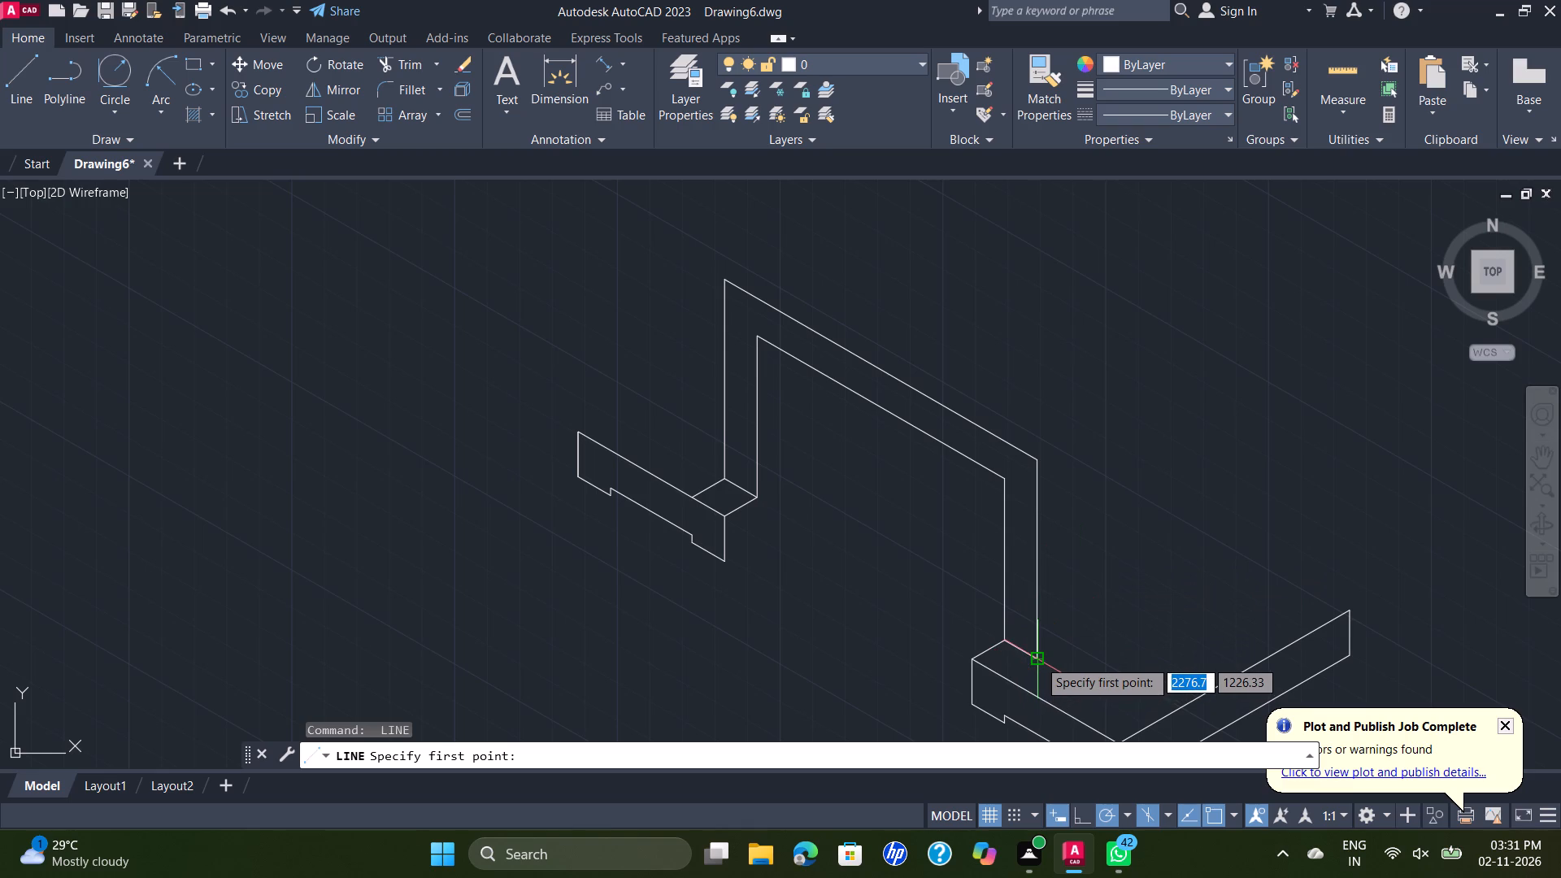
{"action": "left_click", "coordinate": [1038, 659]}
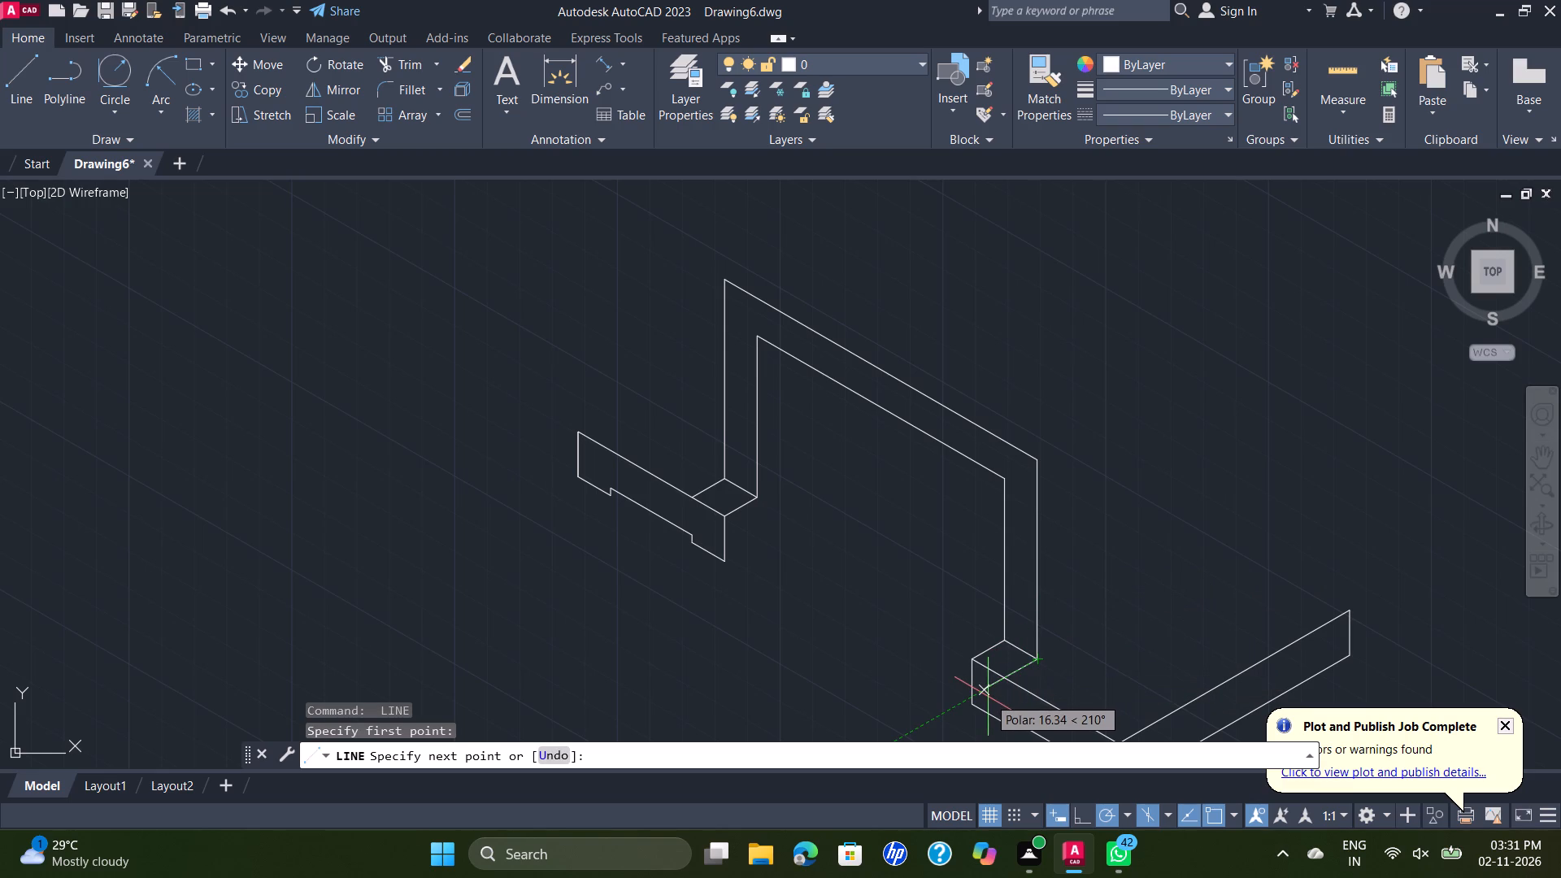
{"action": "type", "text": "10"}
{"action": "key", "text": "Return"}
{"action": "key", "text": "Escape"}
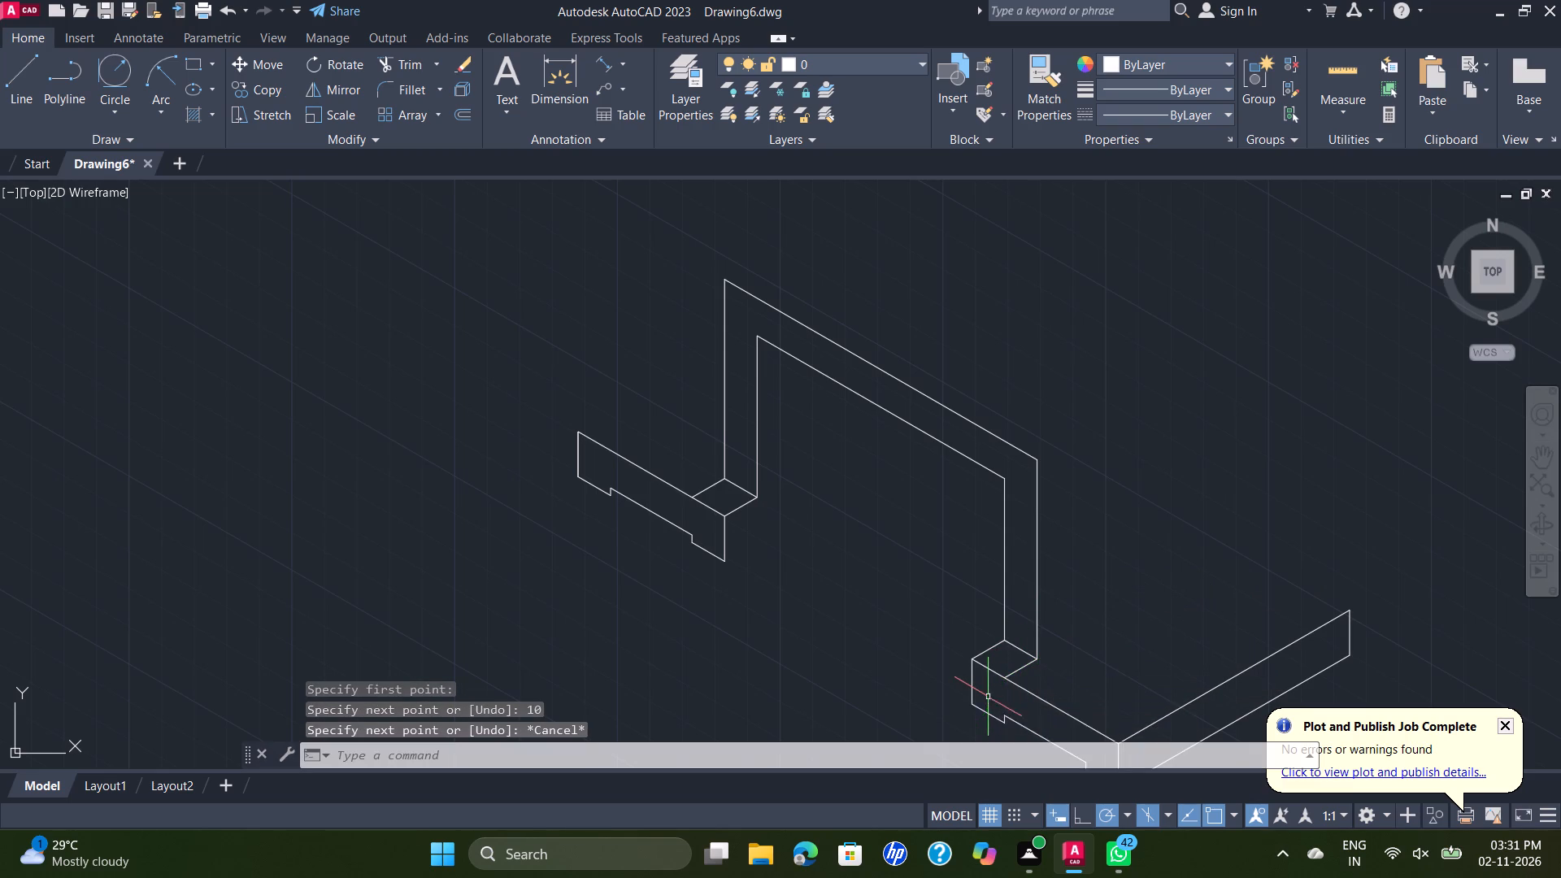
Fillet both corners where the arch's 43 and 53 verticals meet the far foot's 10-long lines, with radius 10.
{"action": "scroll", "coordinate": [1133, 586], "scroll_direction": "down", "scroll_amount": 1}
{"action": "middle_click_drag", "start_coordinate": [1130, 586], "coordinate": [1013, 471]}
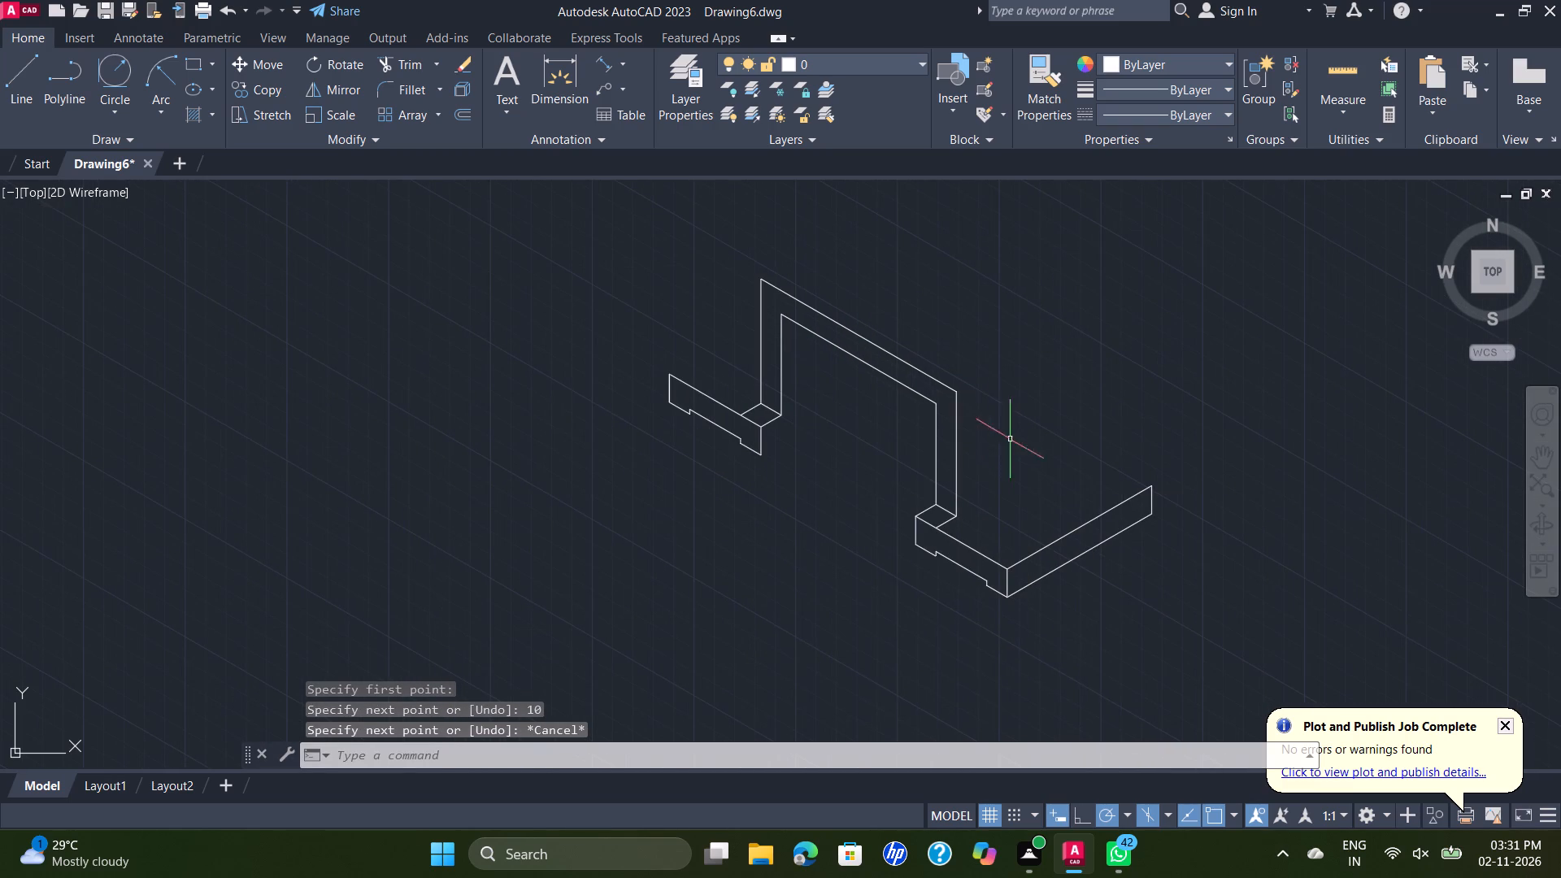
{"action": "key", "text": "f"}
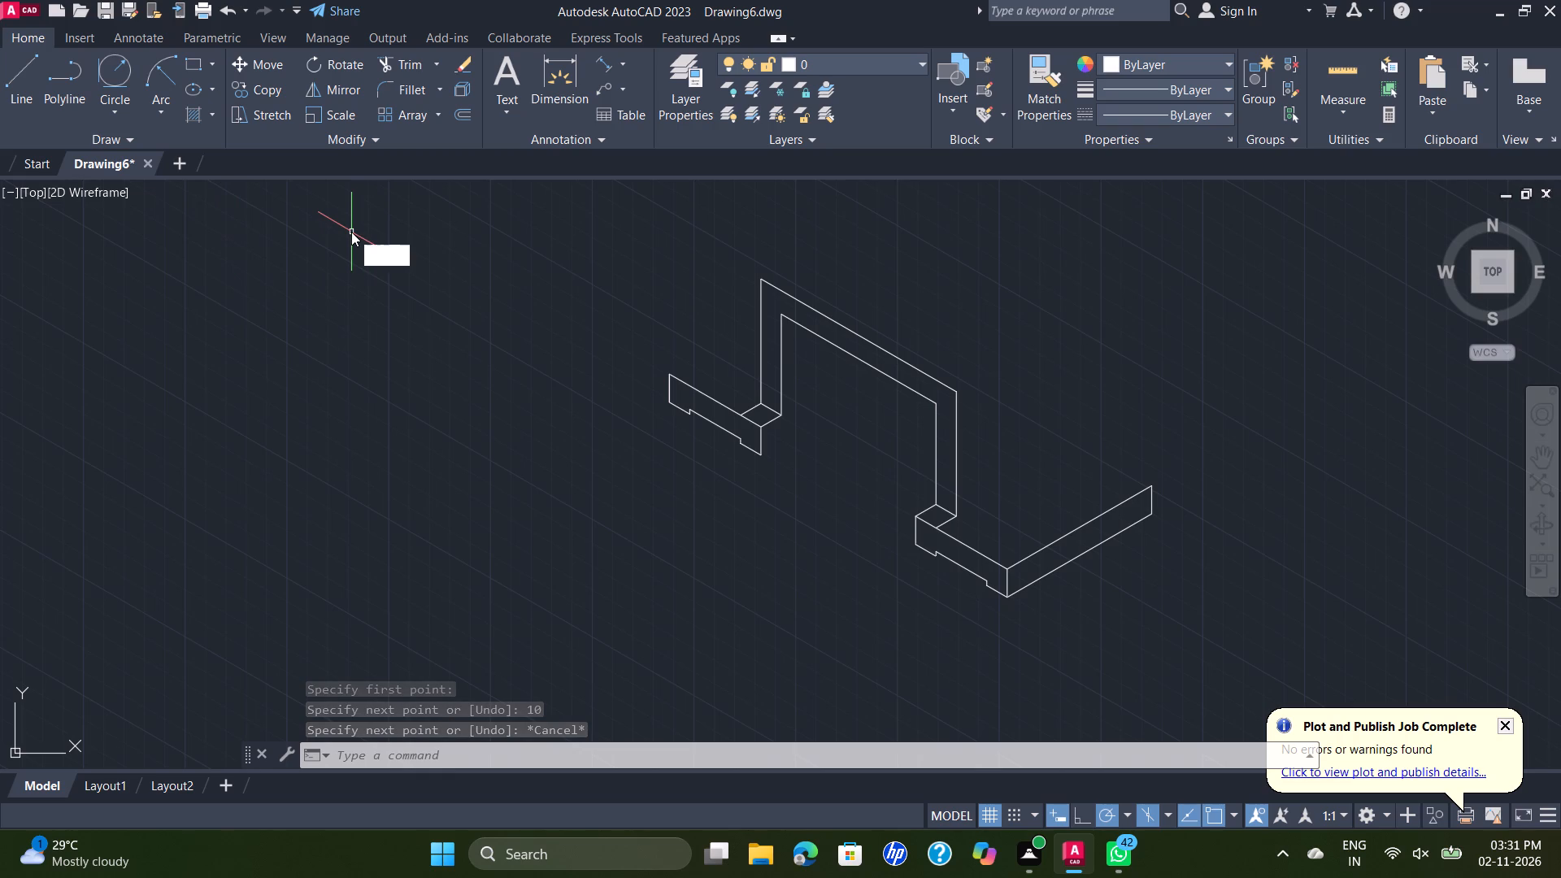
{"action": "key", "text": "Return"}
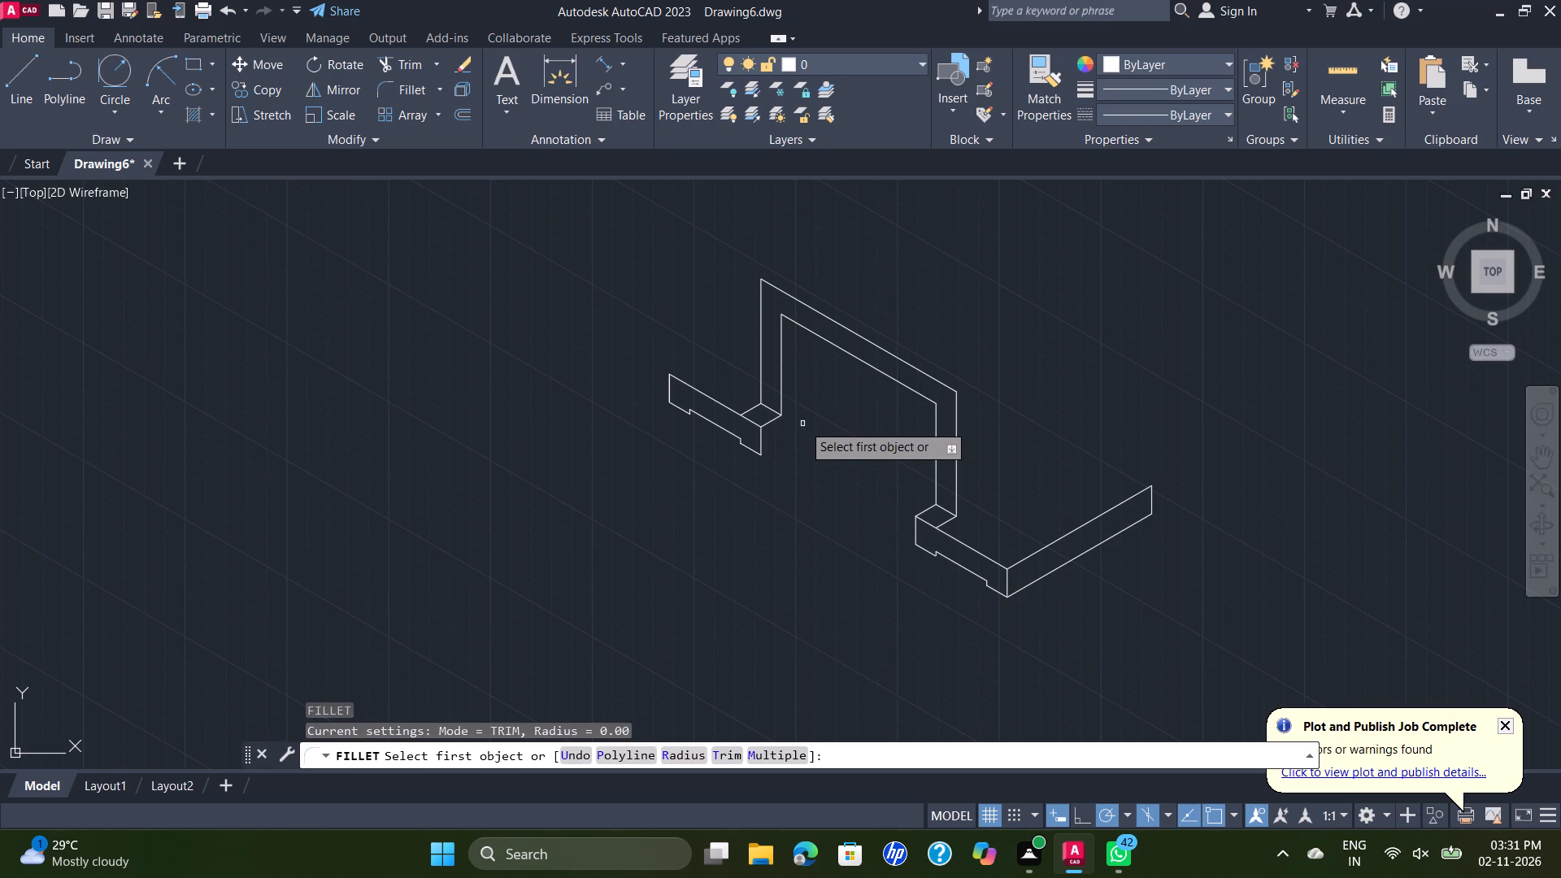
{"action": "scroll", "coordinate": [791, 432], "scroll_direction": "up", "scroll_amount": 3}
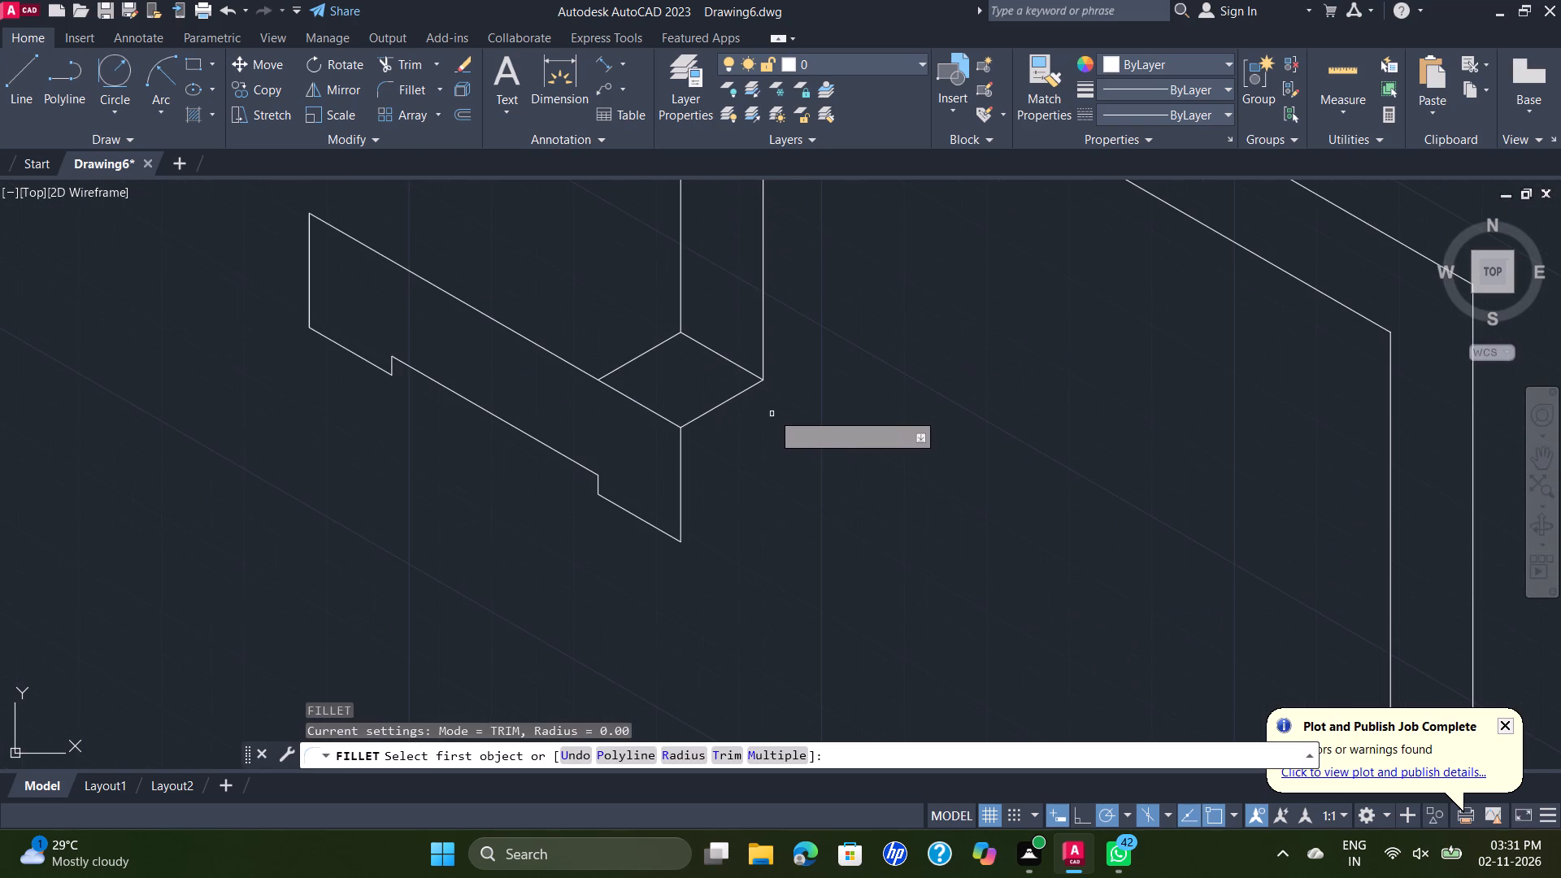
{"action": "left_click", "coordinate": [763, 348]}
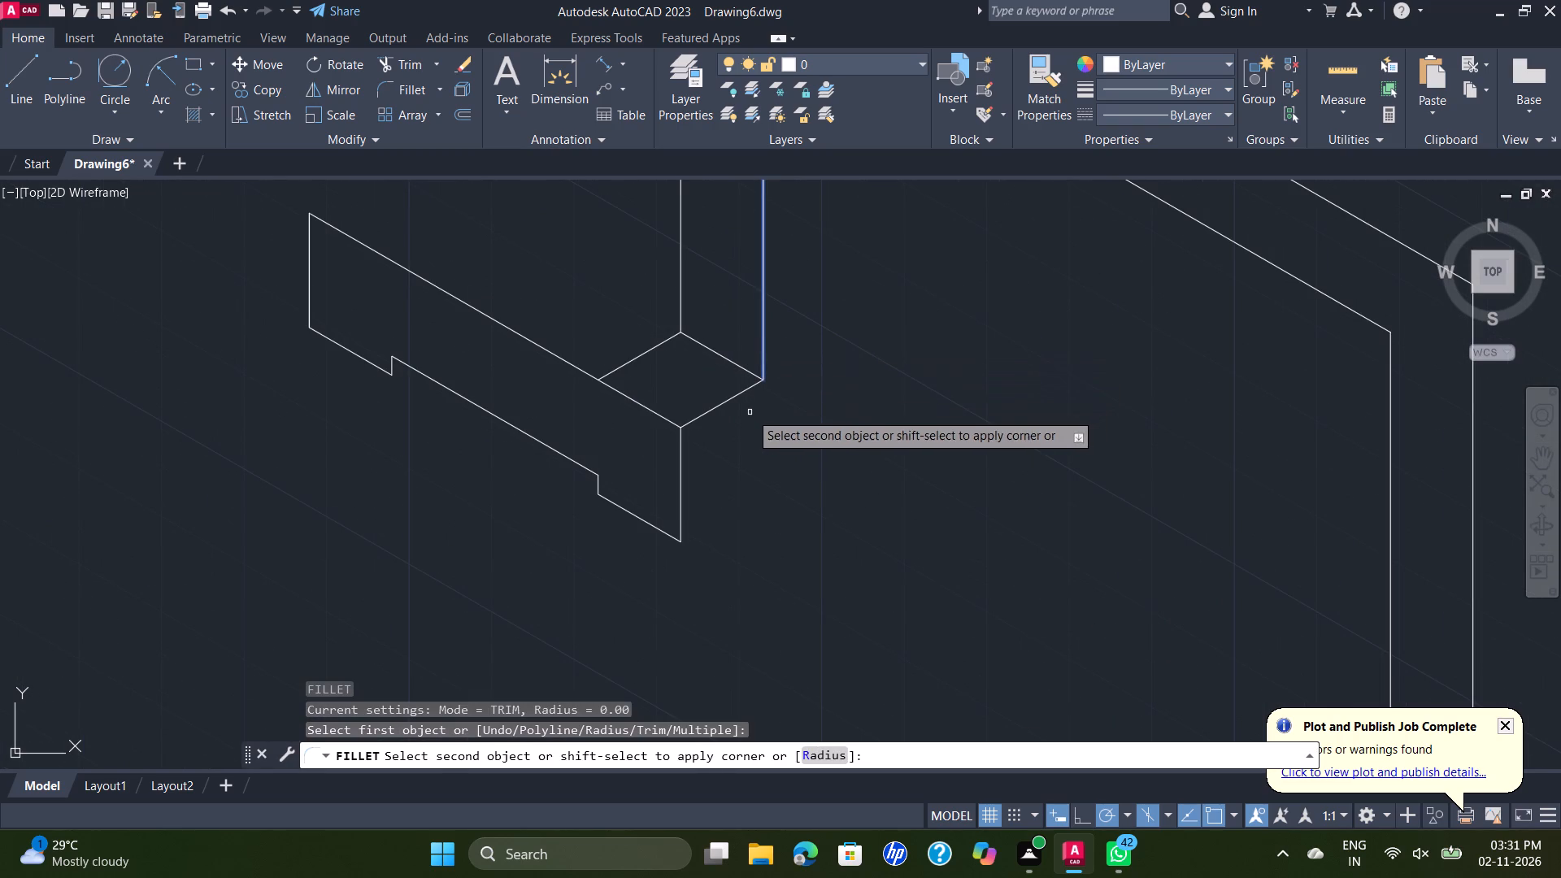
{"action": "left_click", "coordinate": [822, 749]}
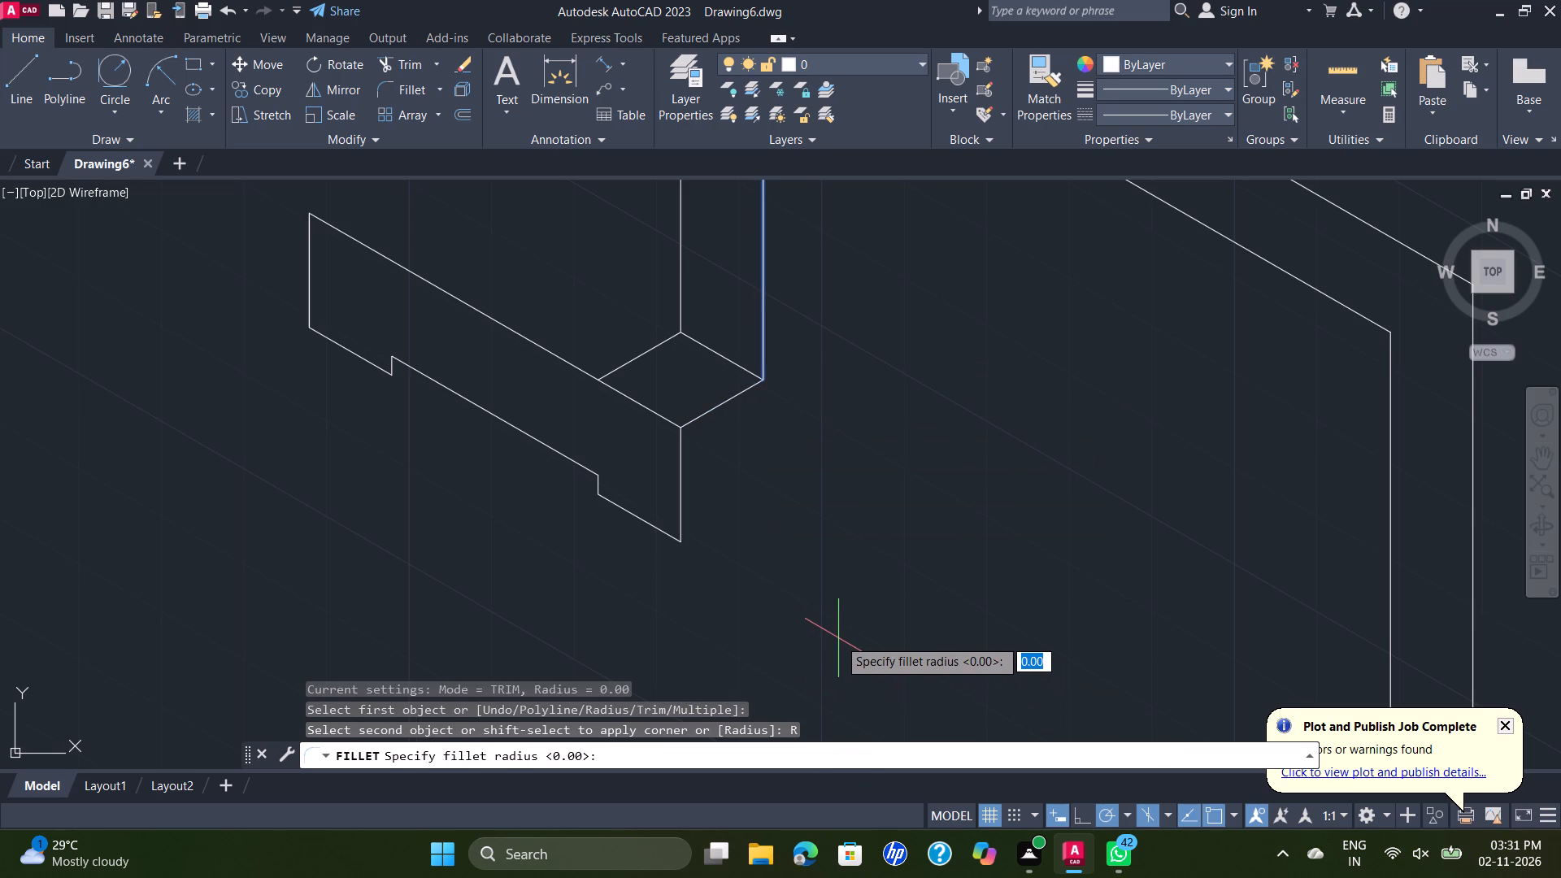
{"action": "type", "text": "10"}
{"action": "key", "text": "Return"}
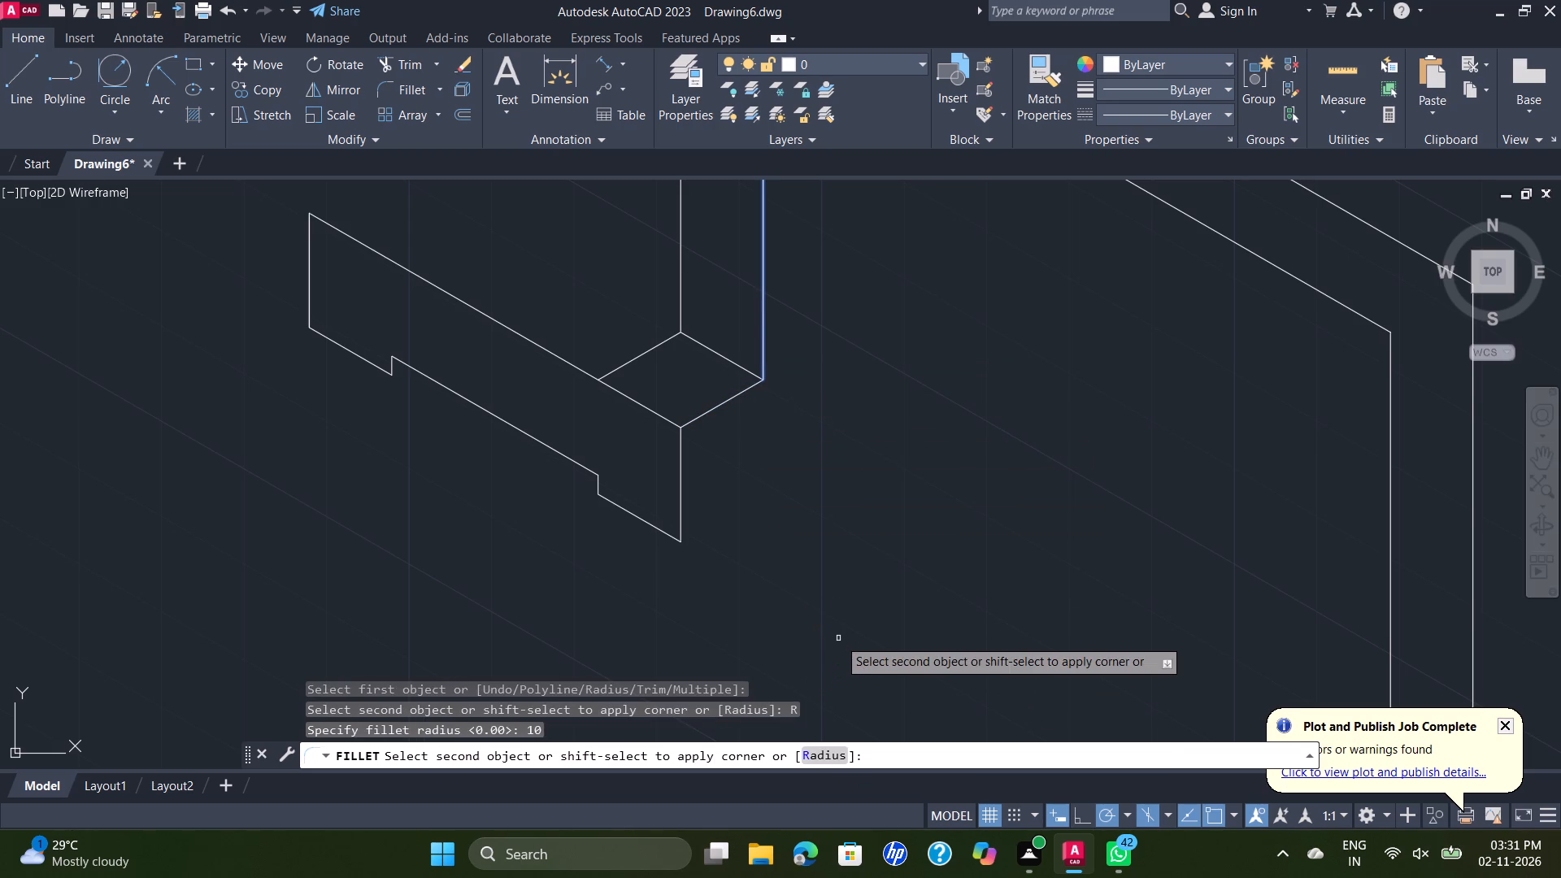
{"action": "left_click", "coordinate": [728, 402]}
{"action": "key", "text": "space"}
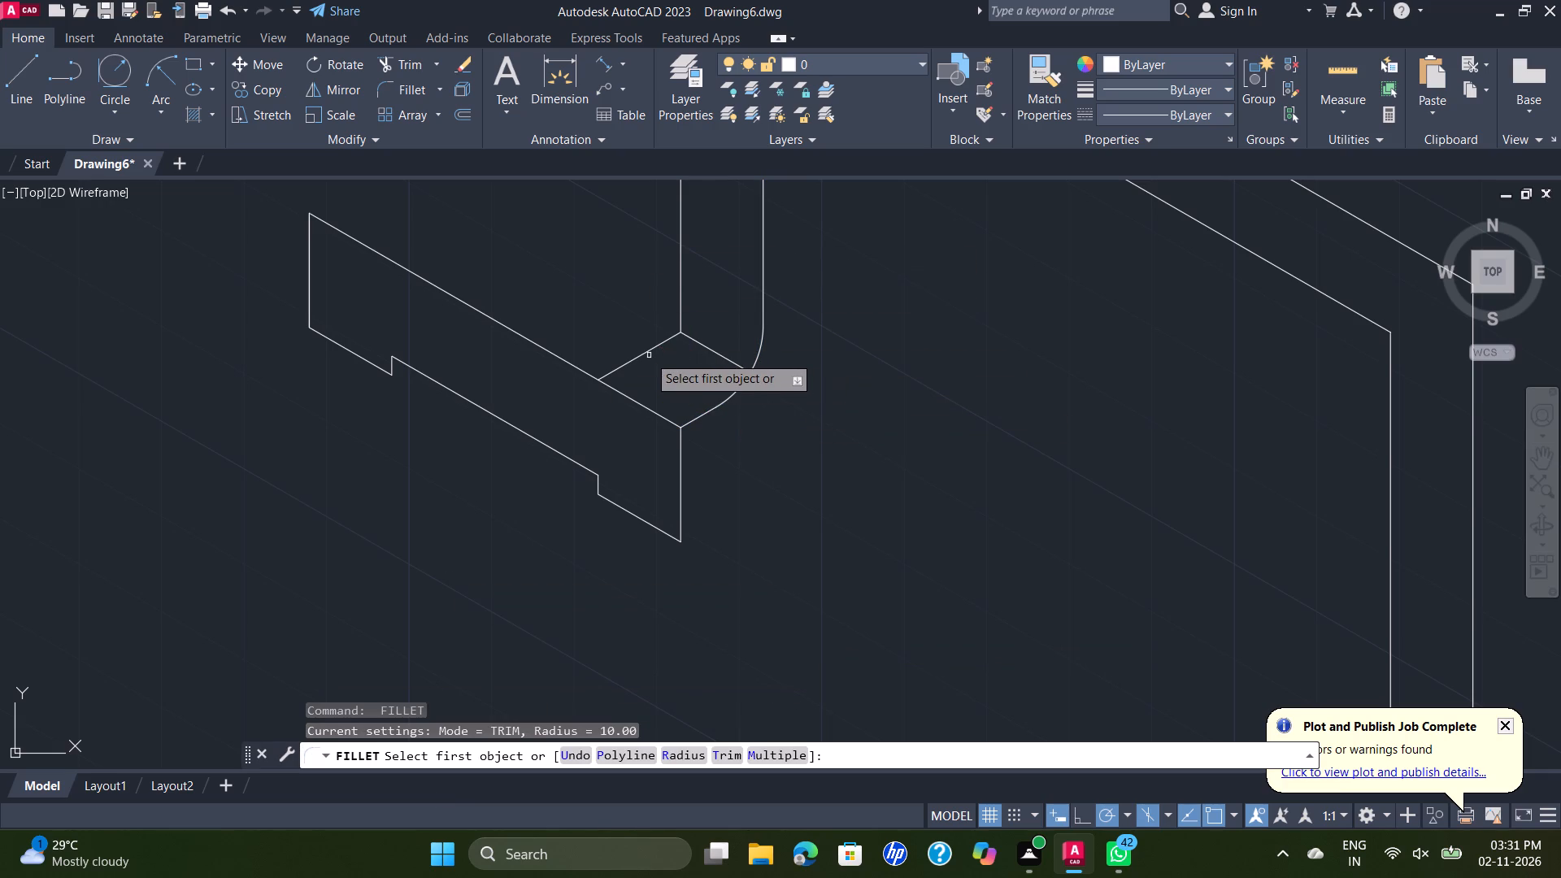
{"action": "left_click", "coordinate": [645, 354]}
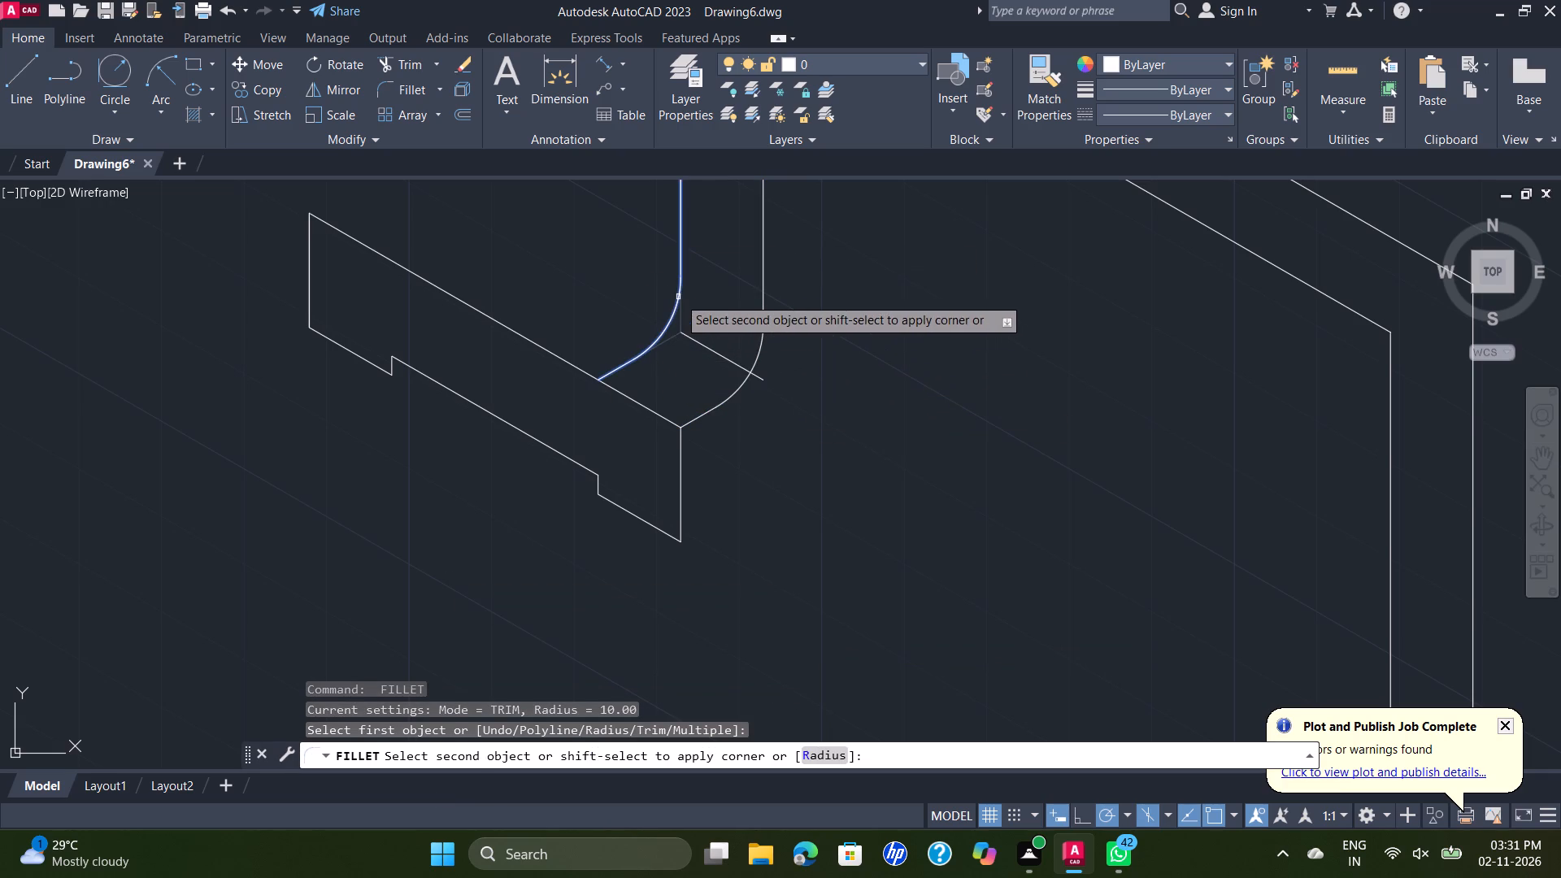
{"action": "left_click", "coordinate": [678, 297]}
Erase the short slanted lines joining the lower ends of the 43 and 53 verticals at both feet.
{"action": "left_click", "coordinate": [713, 351]}
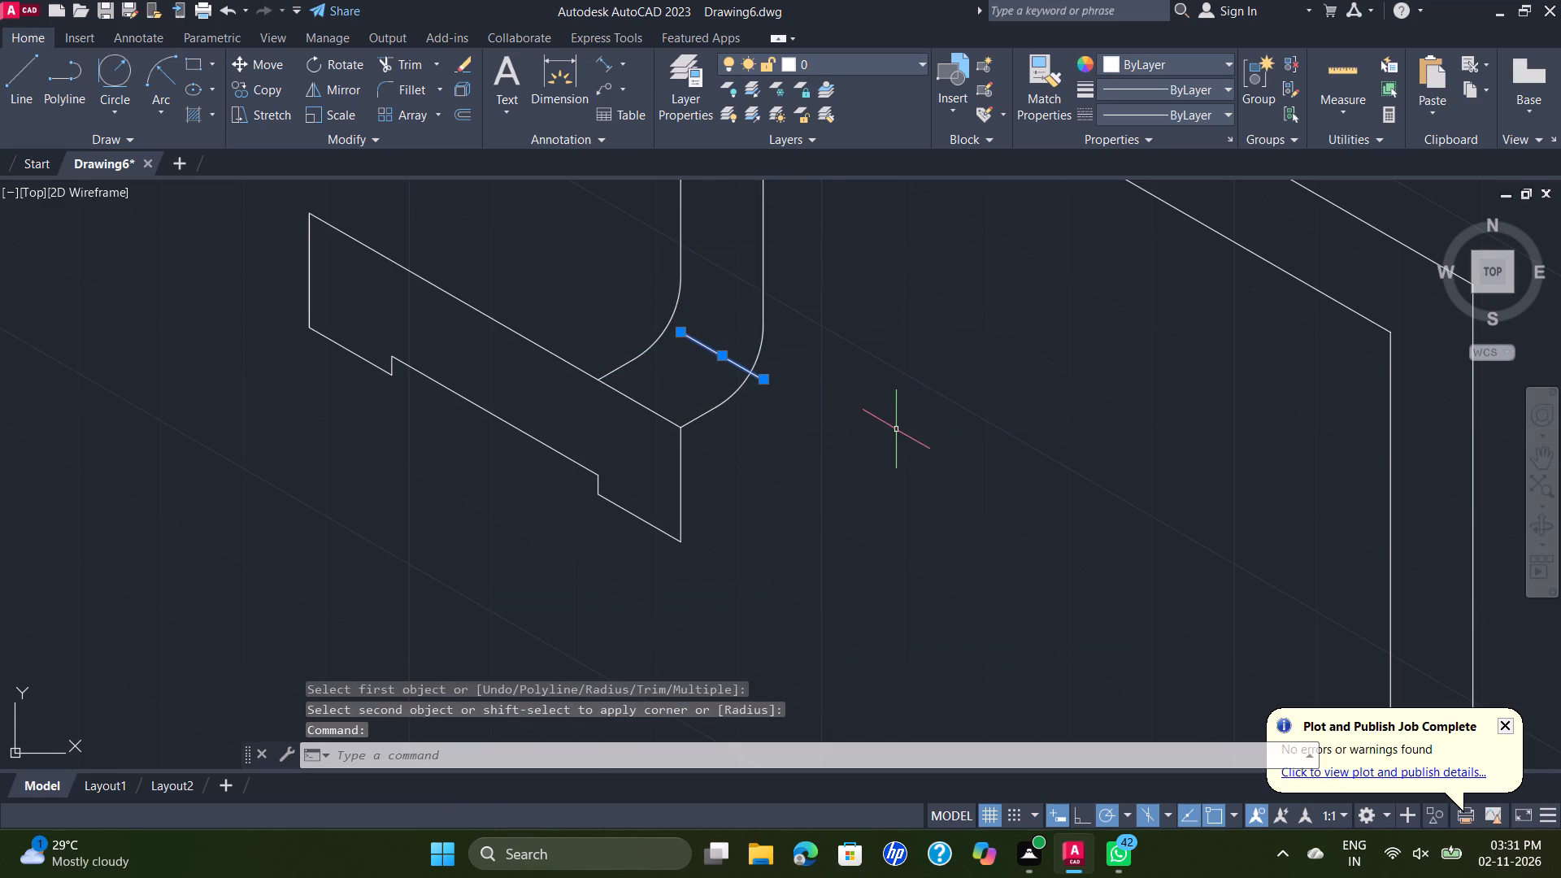
{"action": "key", "text": "Delete"}
{"action": "scroll", "coordinate": [891, 437], "scroll_direction": "down", "scroll_amount": 2}
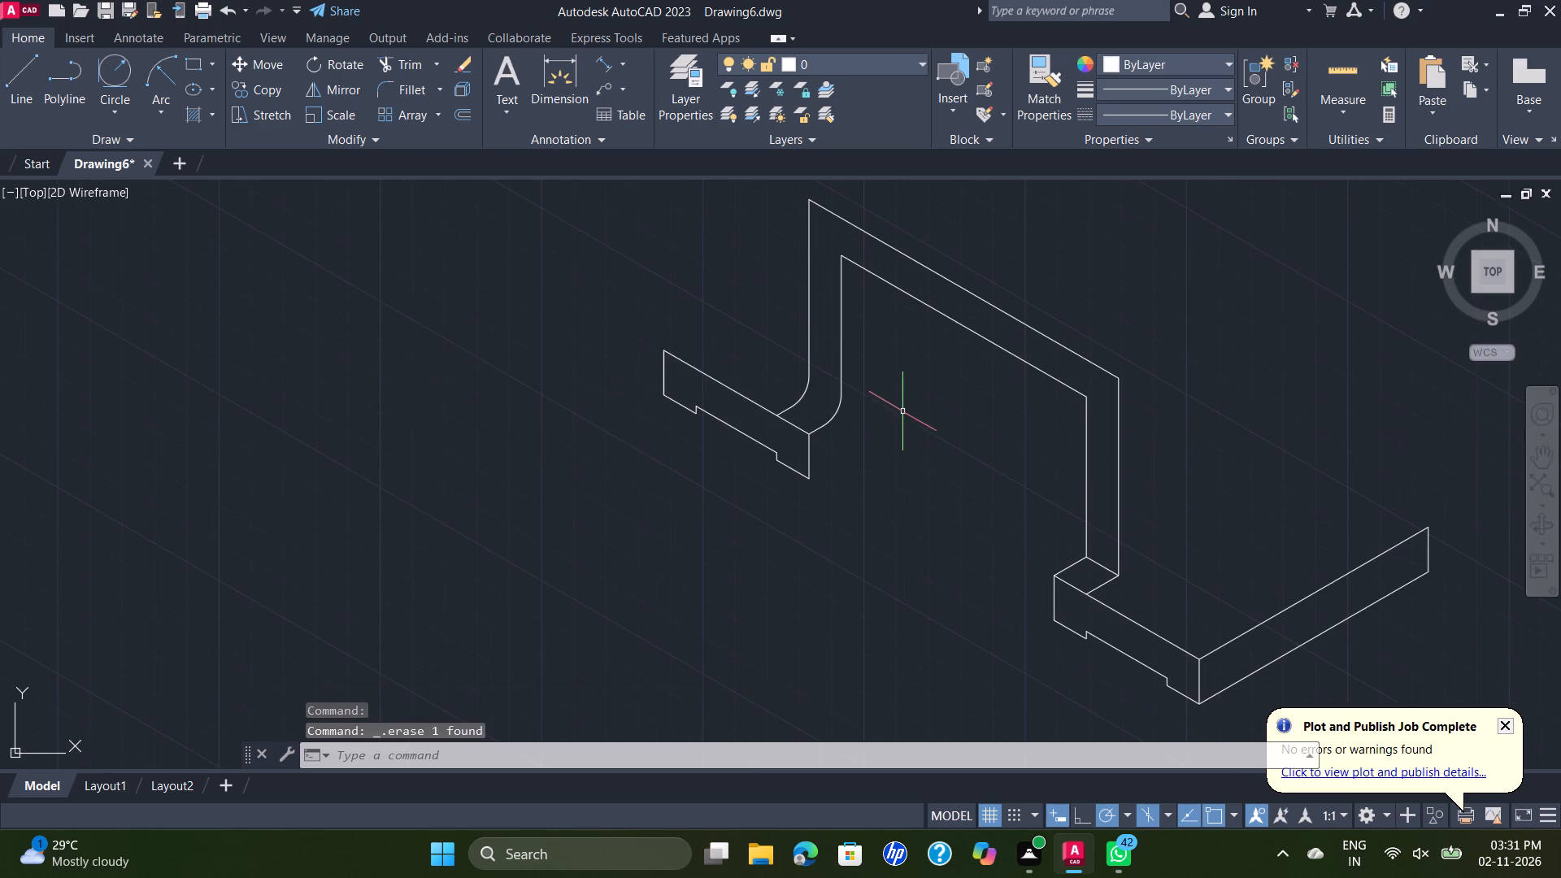
{"action": "scroll", "coordinate": [909, 412], "scroll_direction": "down", "scroll_amount": 2}
{"action": "scroll", "coordinate": [1029, 492], "scroll_direction": "up", "scroll_amount": 2}
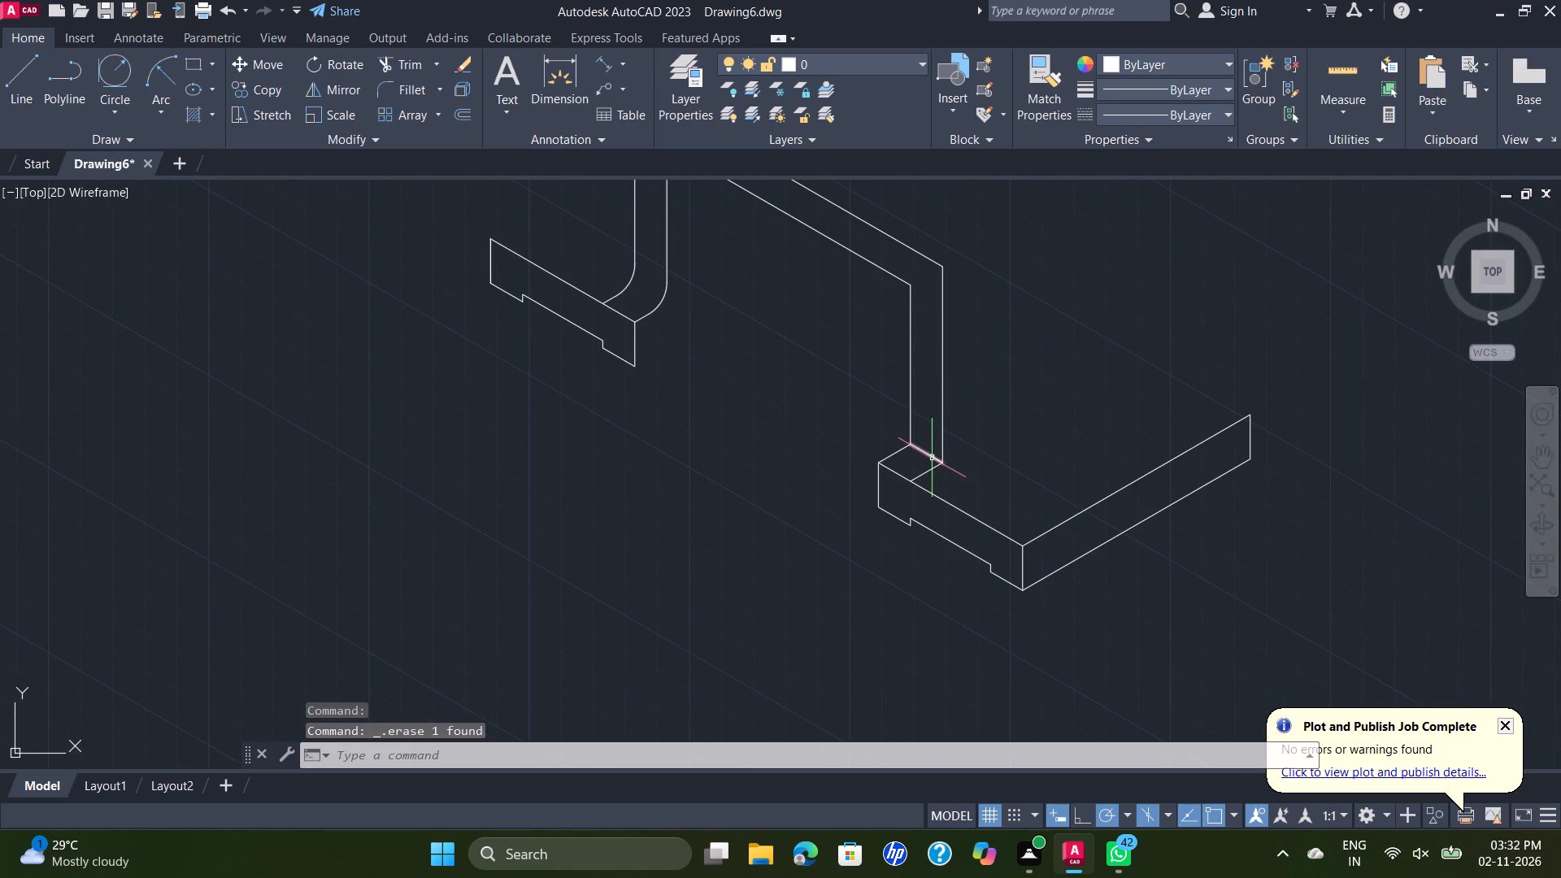
{"action": "left_click", "coordinate": [932, 458]}
{"action": "key", "text": "Home"}
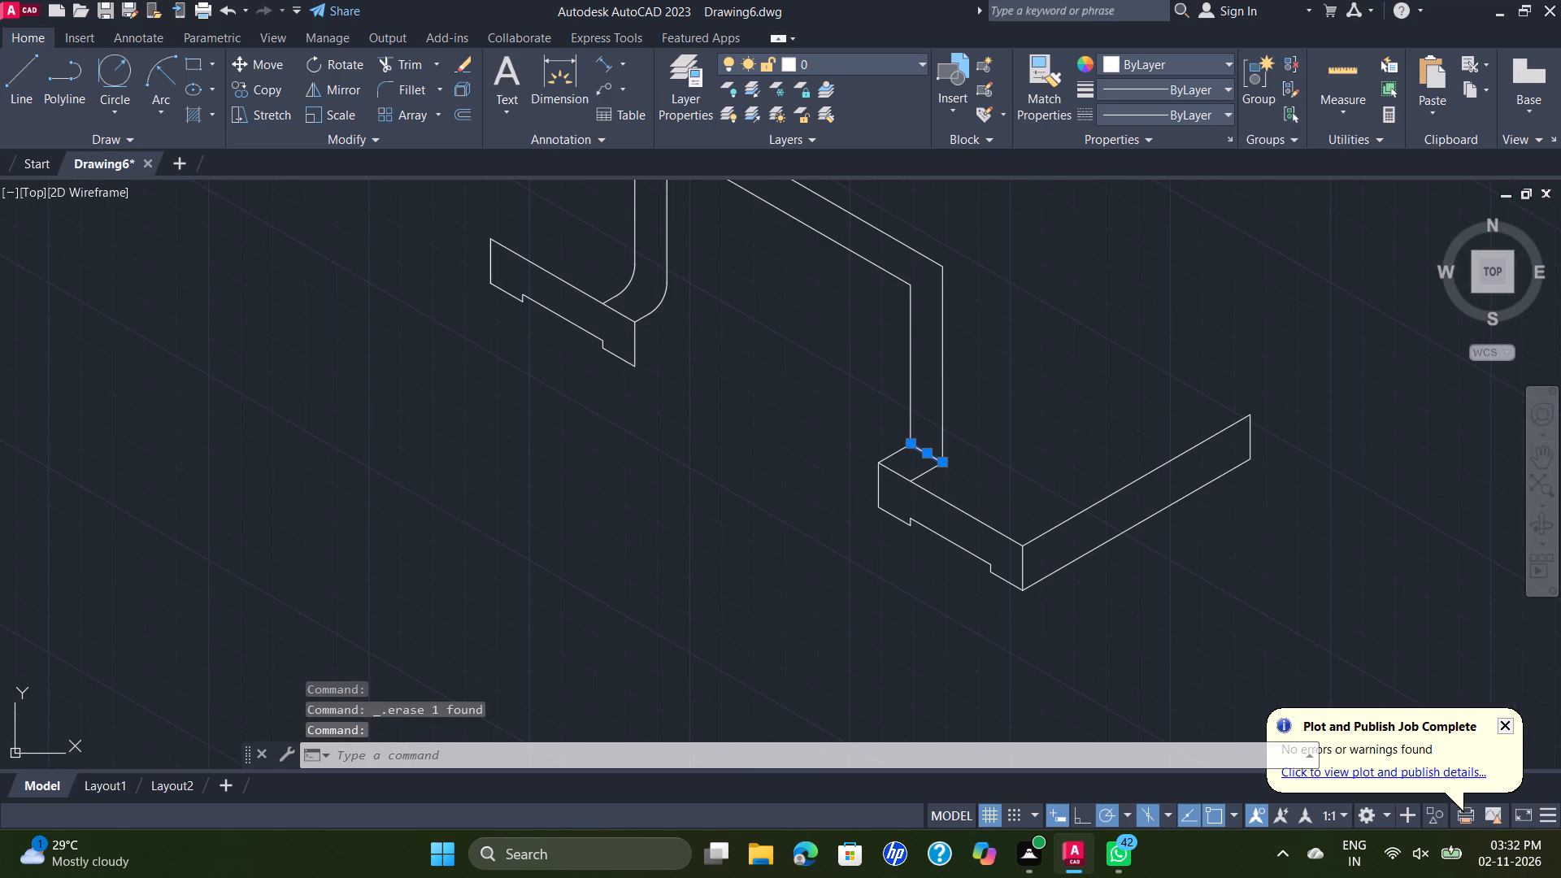
{"action": "key", "text": "Delete"}
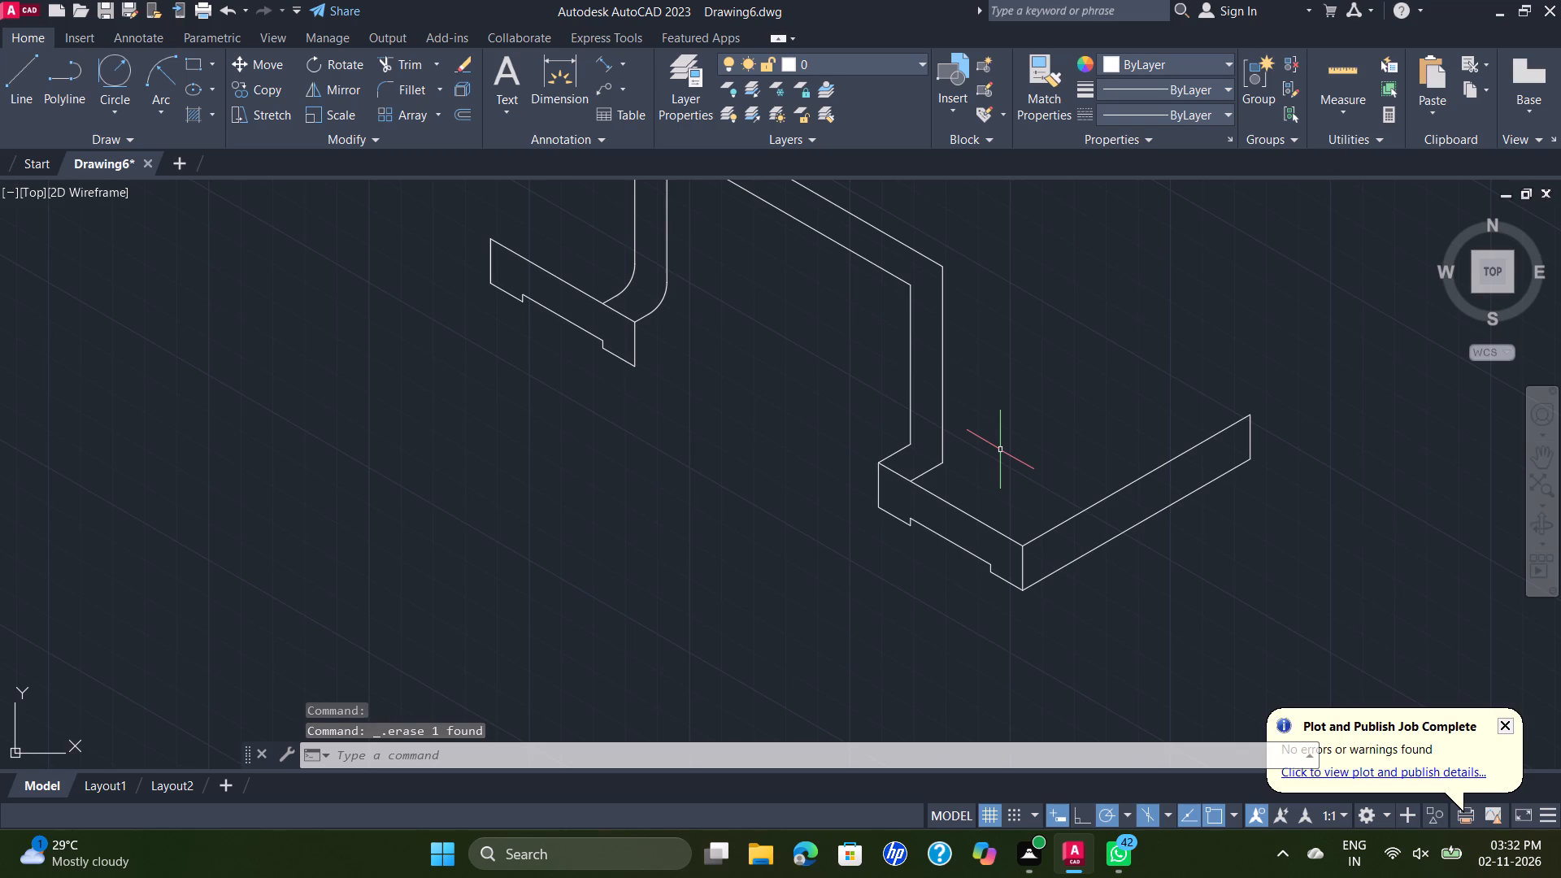
Fillet both corners where the arch's 53 and 43 verticals meet the near foot's 10-long lines, with radius 10.
{"action": "scroll", "coordinate": [998, 439], "scroll_direction": "up", "scroll_amount": 1}
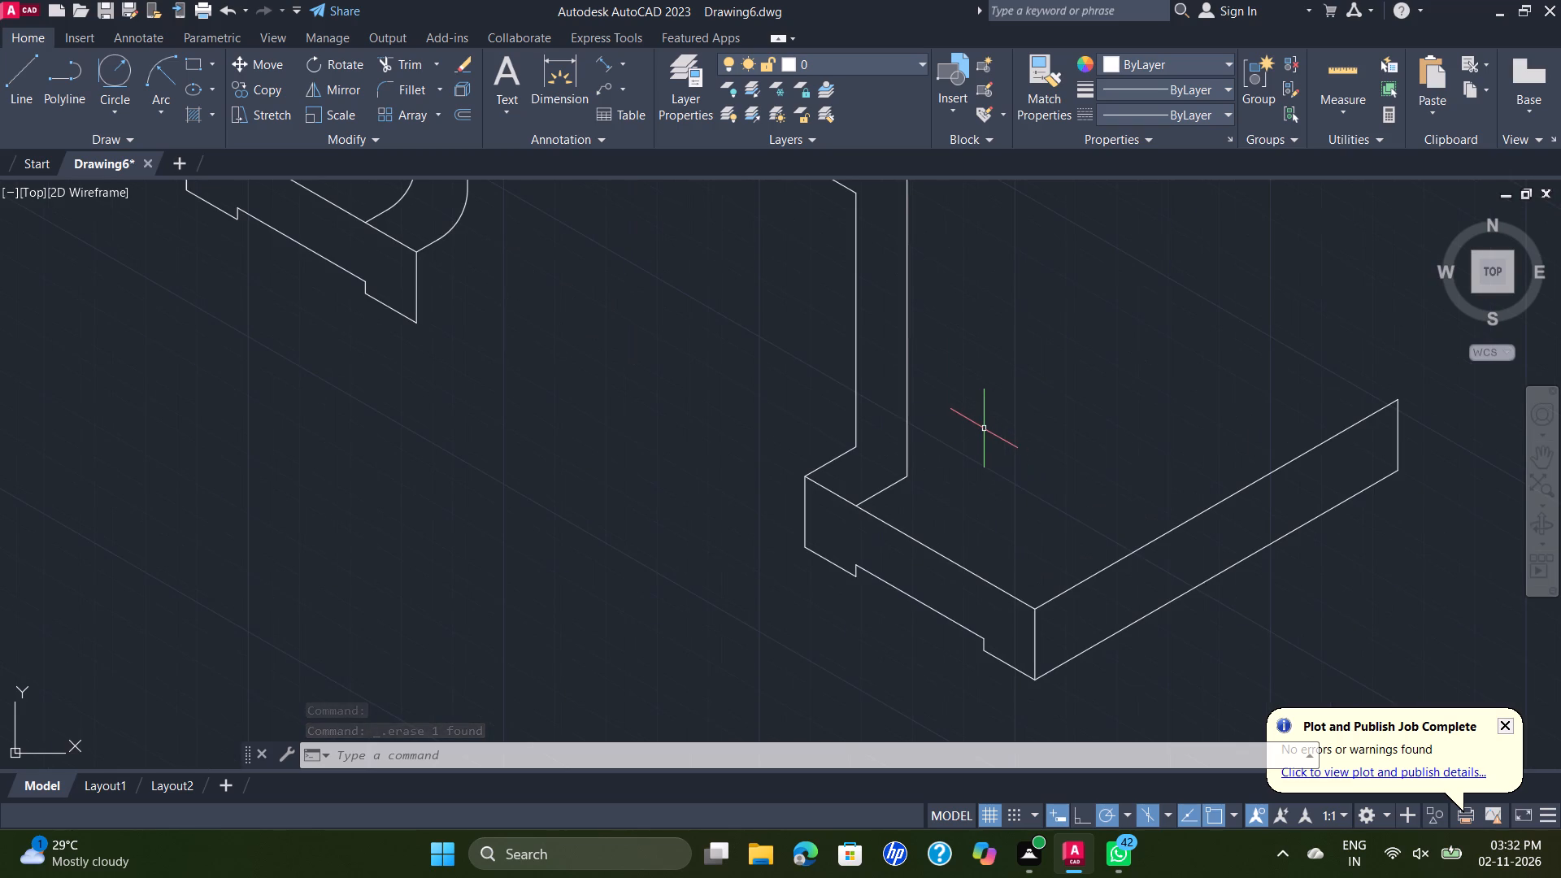
{"action": "key", "text": "r"}
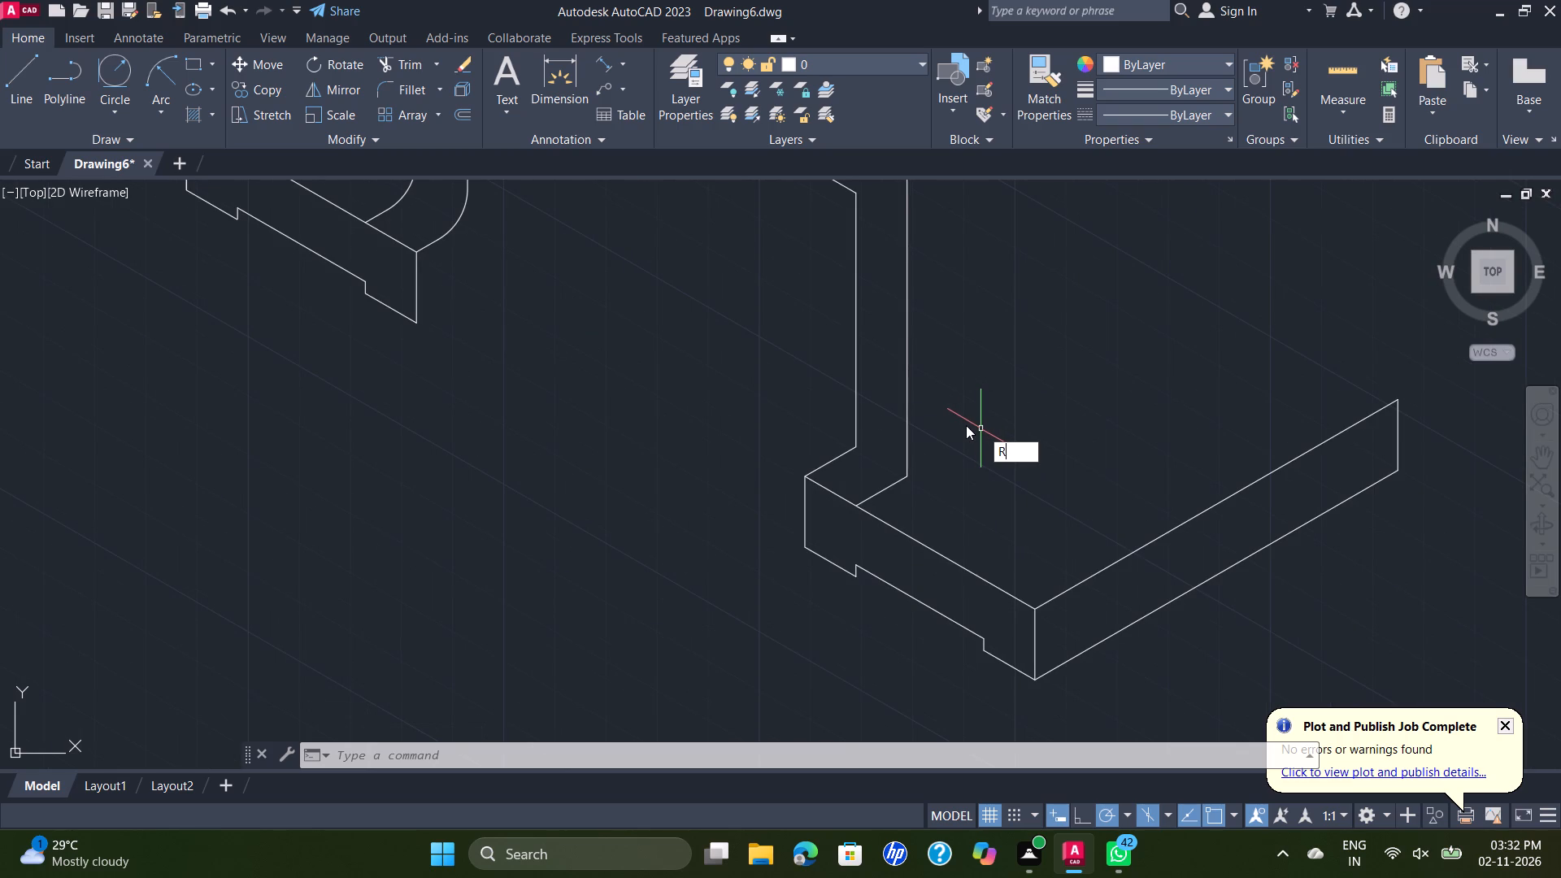
{"action": "key", "text": "BackSpace"}
{"action": "key", "text": "f"}
{"action": "key", "text": "Return"}
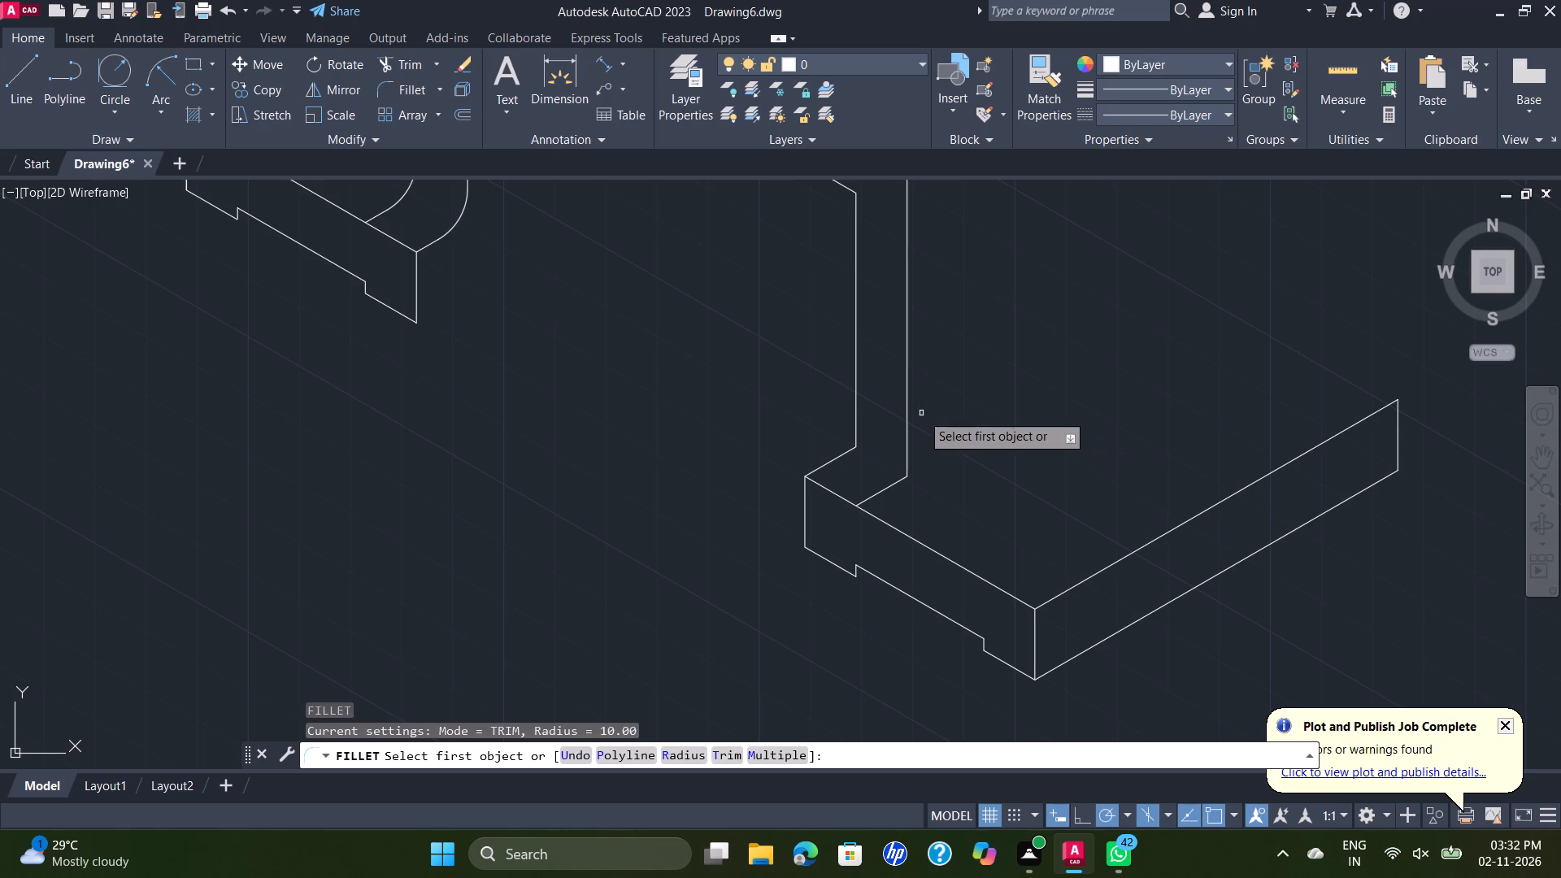
{"action": "left_click", "coordinate": [881, 491]}
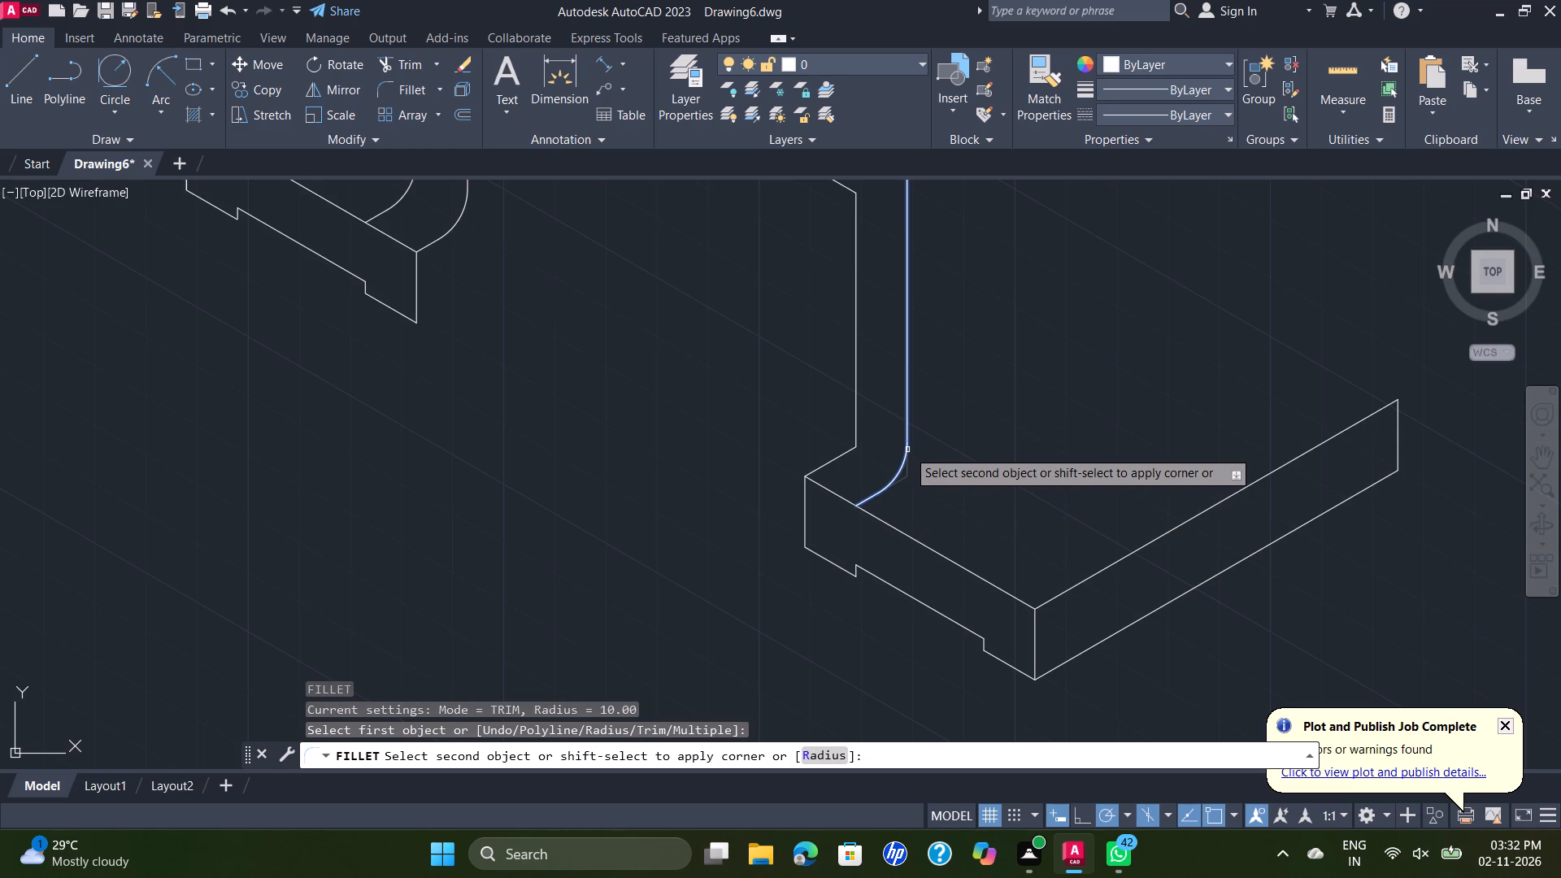
{"action": "left_click", "coordinate": [907, 450]}
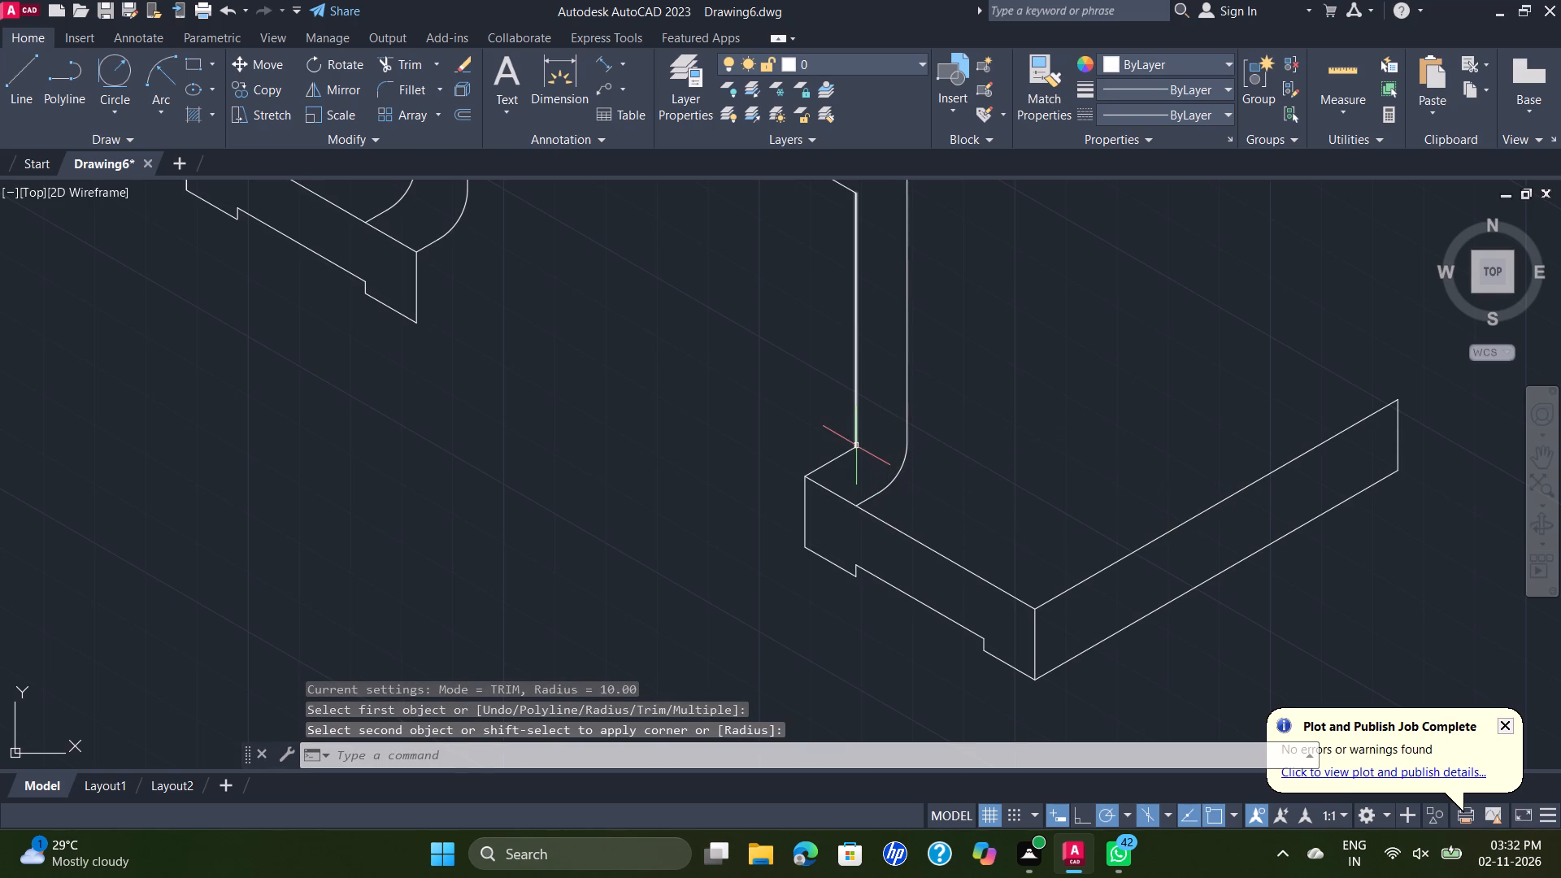
{"action": "key", "text": "space"}
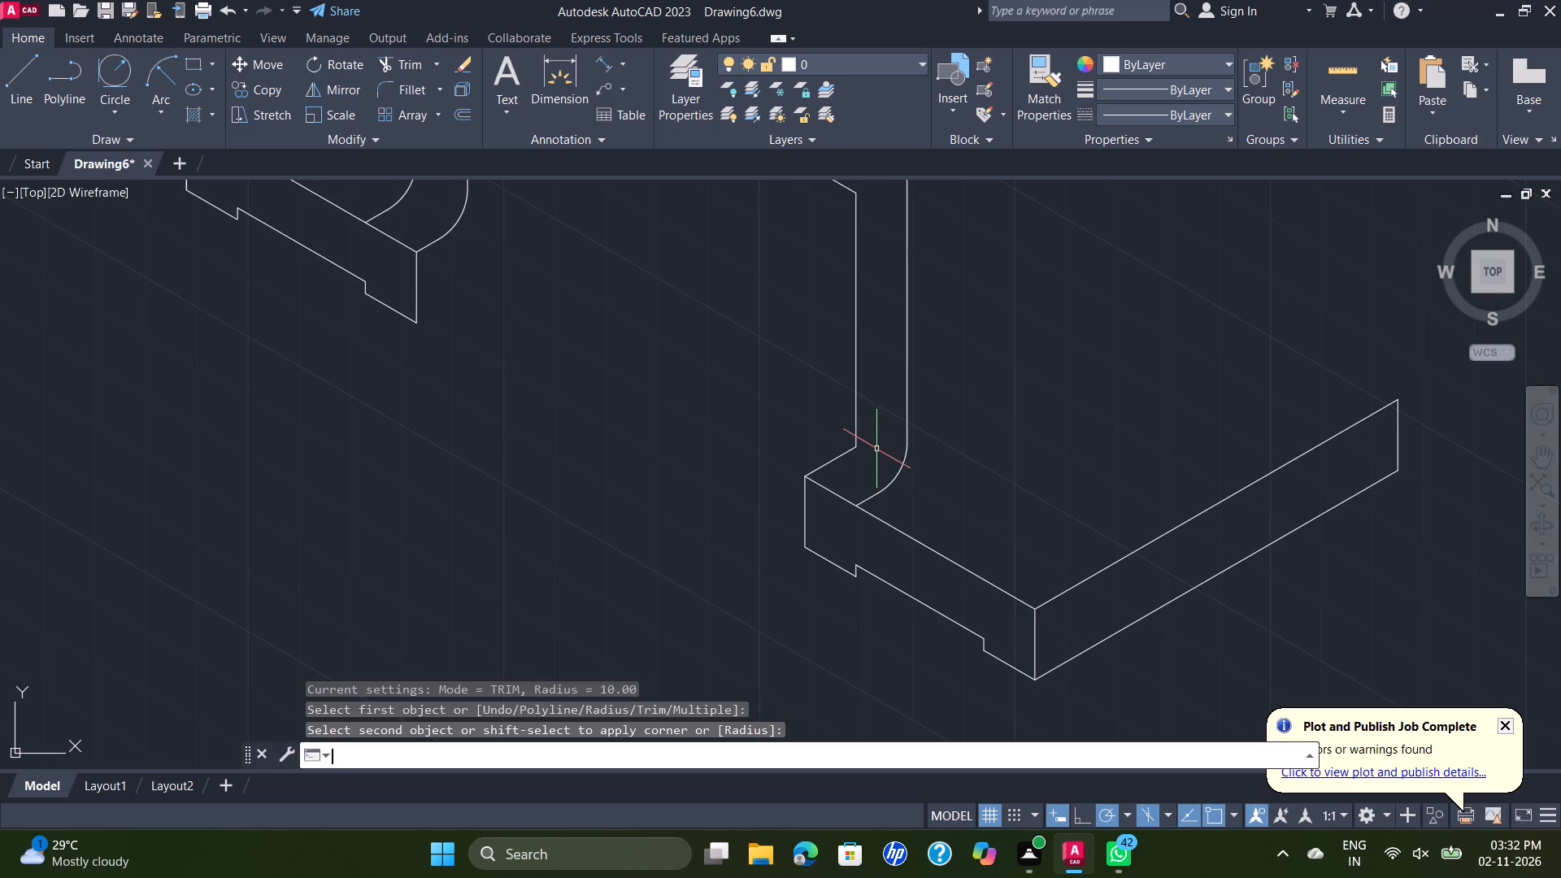
{"action": "left_click", "coordinate": [828, 464]}
{"action": "left_click", "coordinate": [857, 406]}
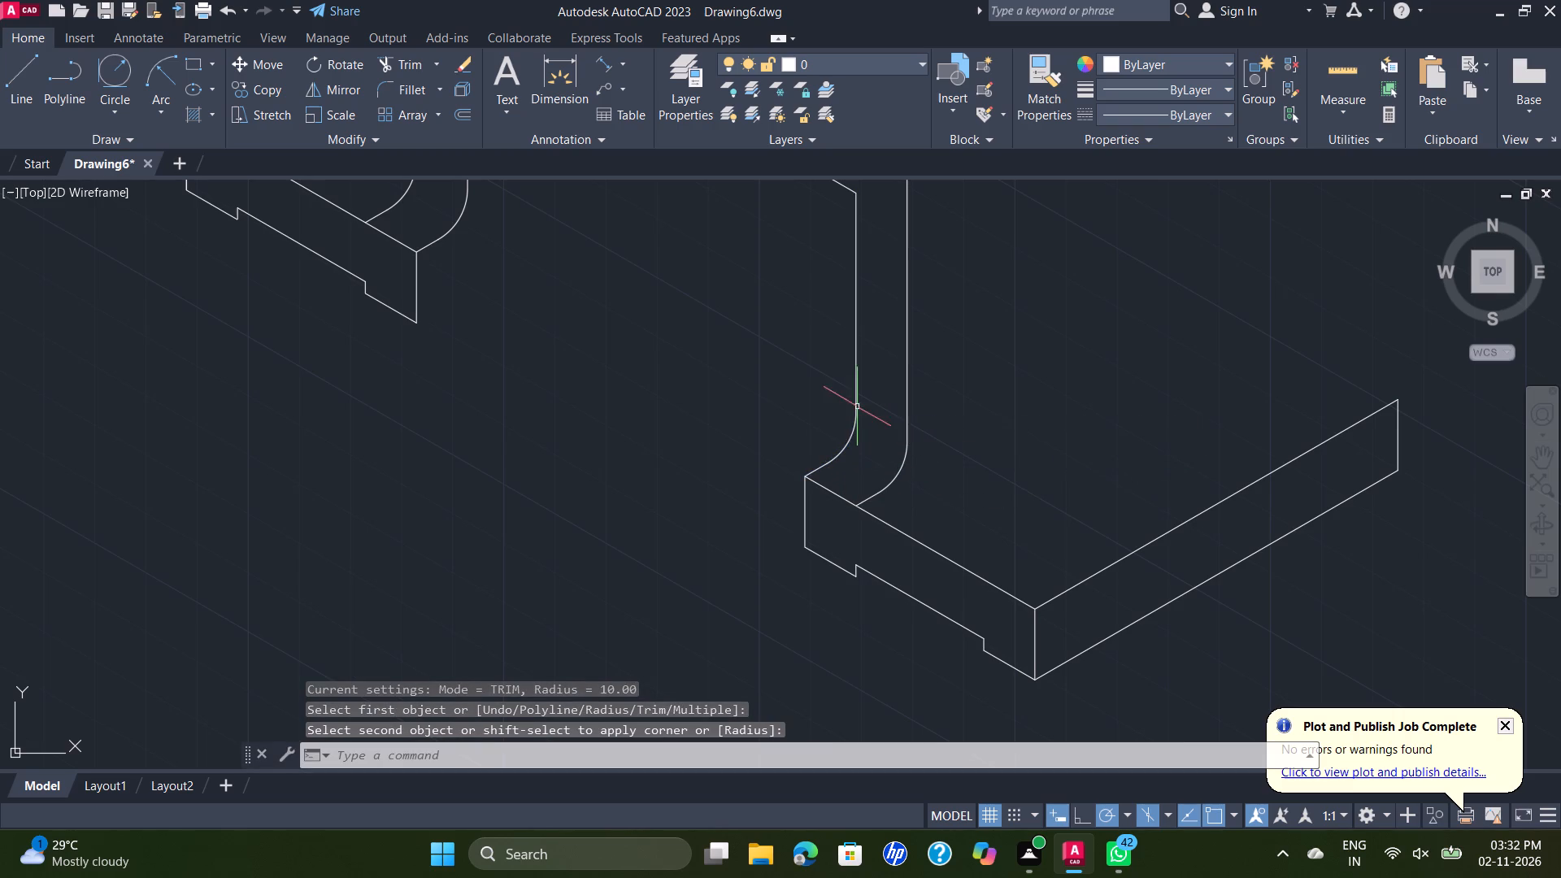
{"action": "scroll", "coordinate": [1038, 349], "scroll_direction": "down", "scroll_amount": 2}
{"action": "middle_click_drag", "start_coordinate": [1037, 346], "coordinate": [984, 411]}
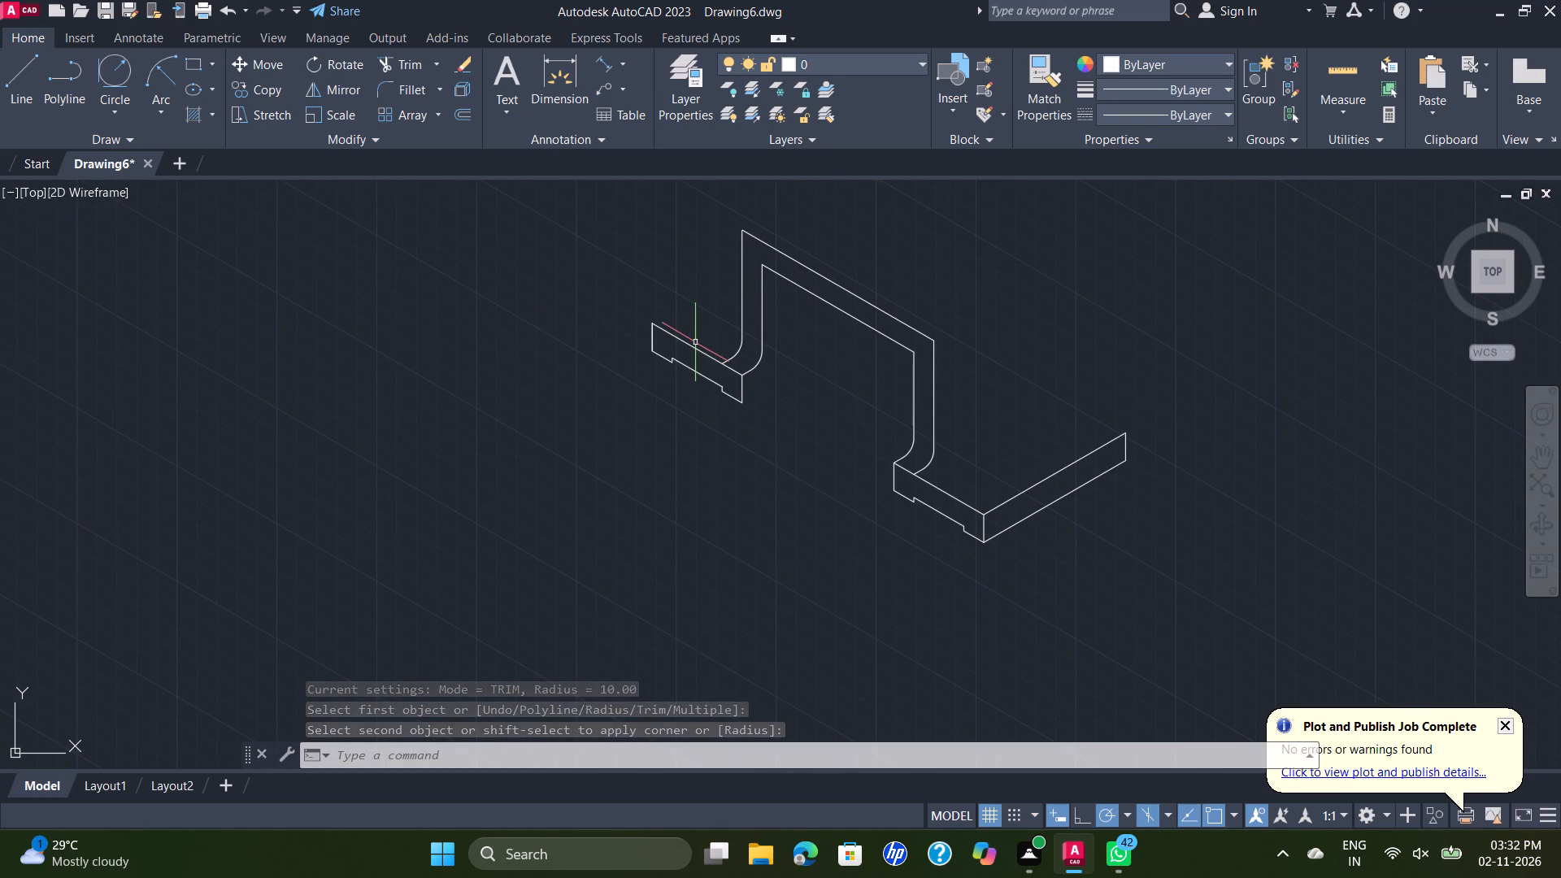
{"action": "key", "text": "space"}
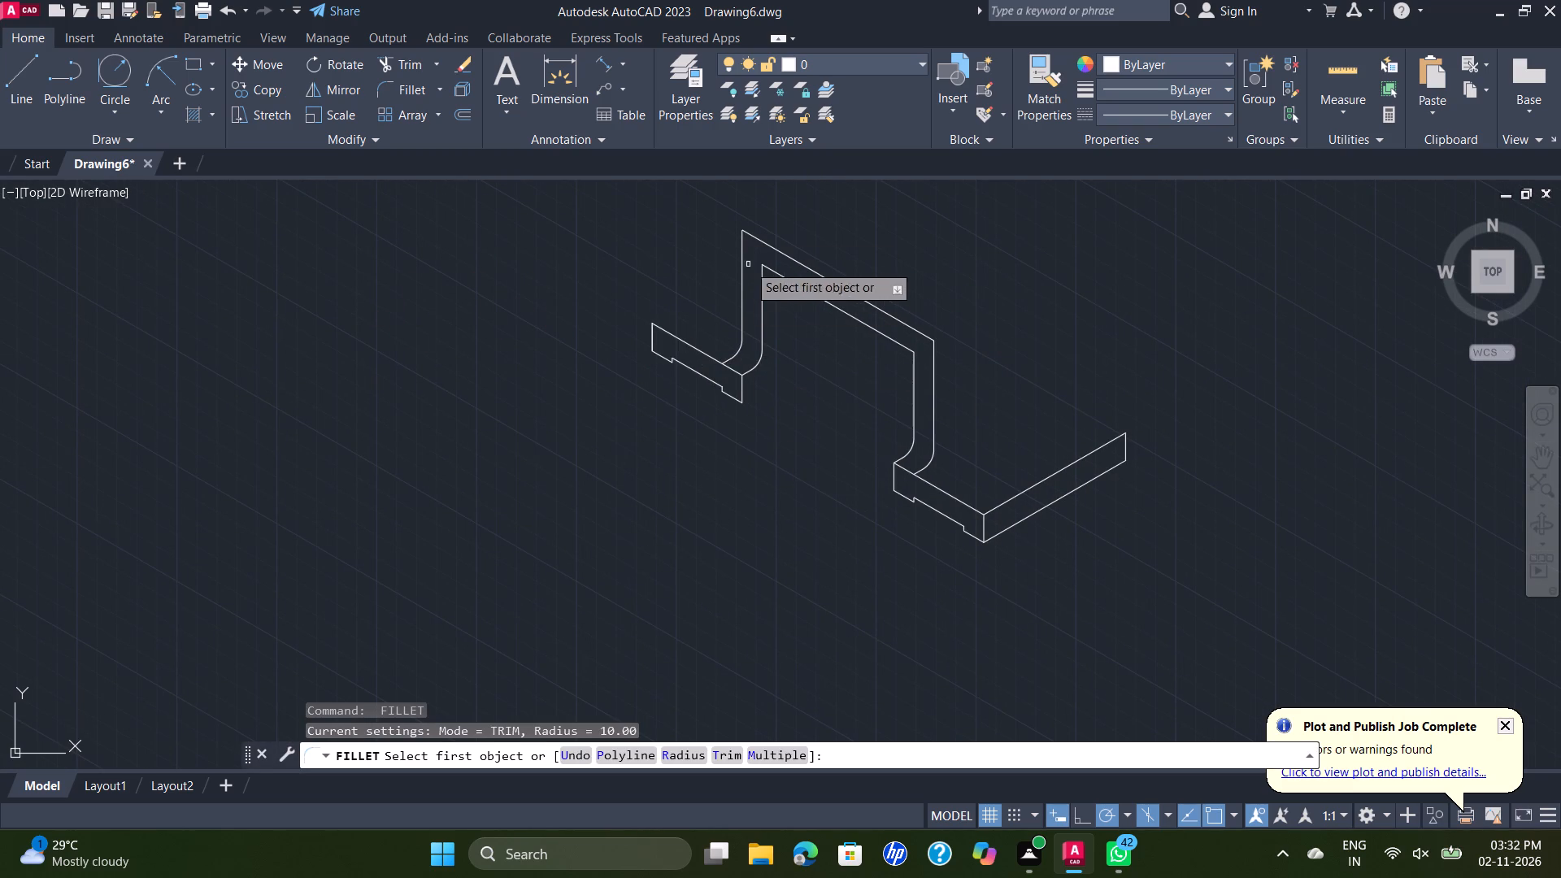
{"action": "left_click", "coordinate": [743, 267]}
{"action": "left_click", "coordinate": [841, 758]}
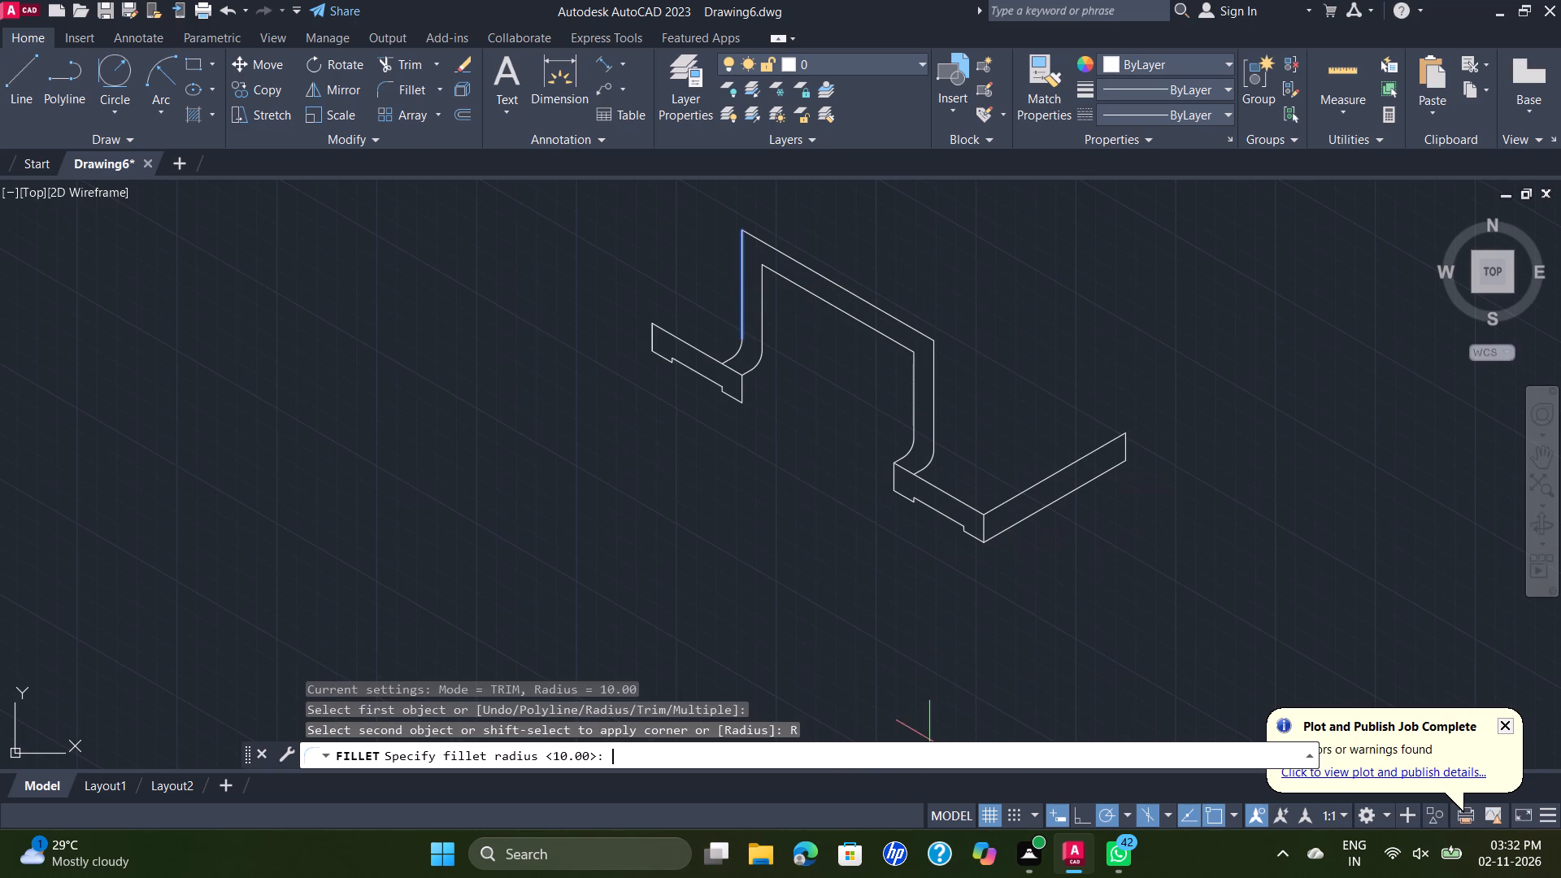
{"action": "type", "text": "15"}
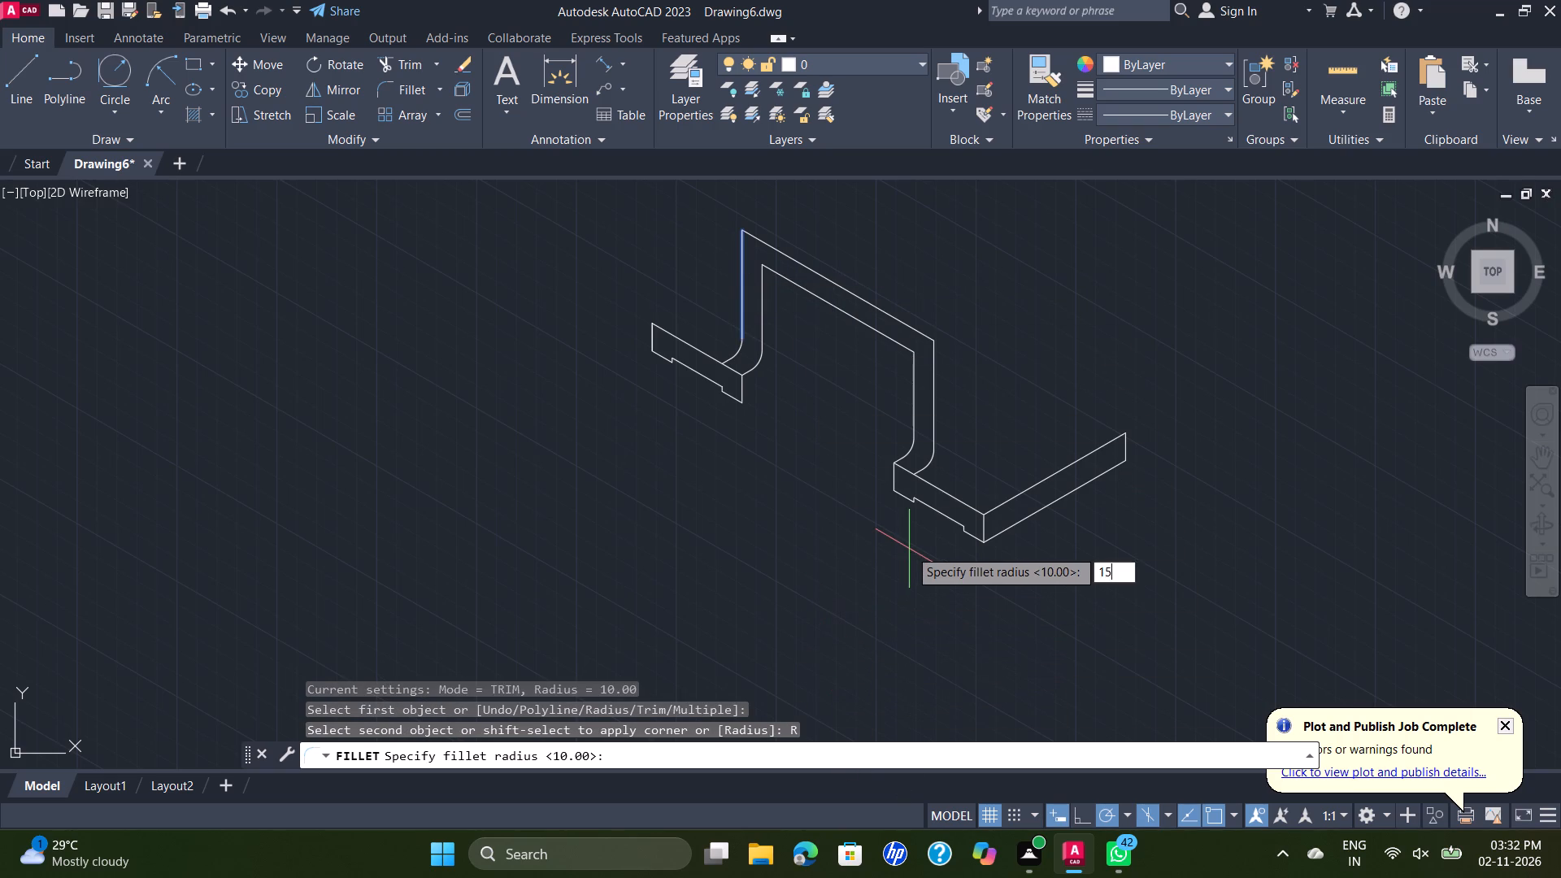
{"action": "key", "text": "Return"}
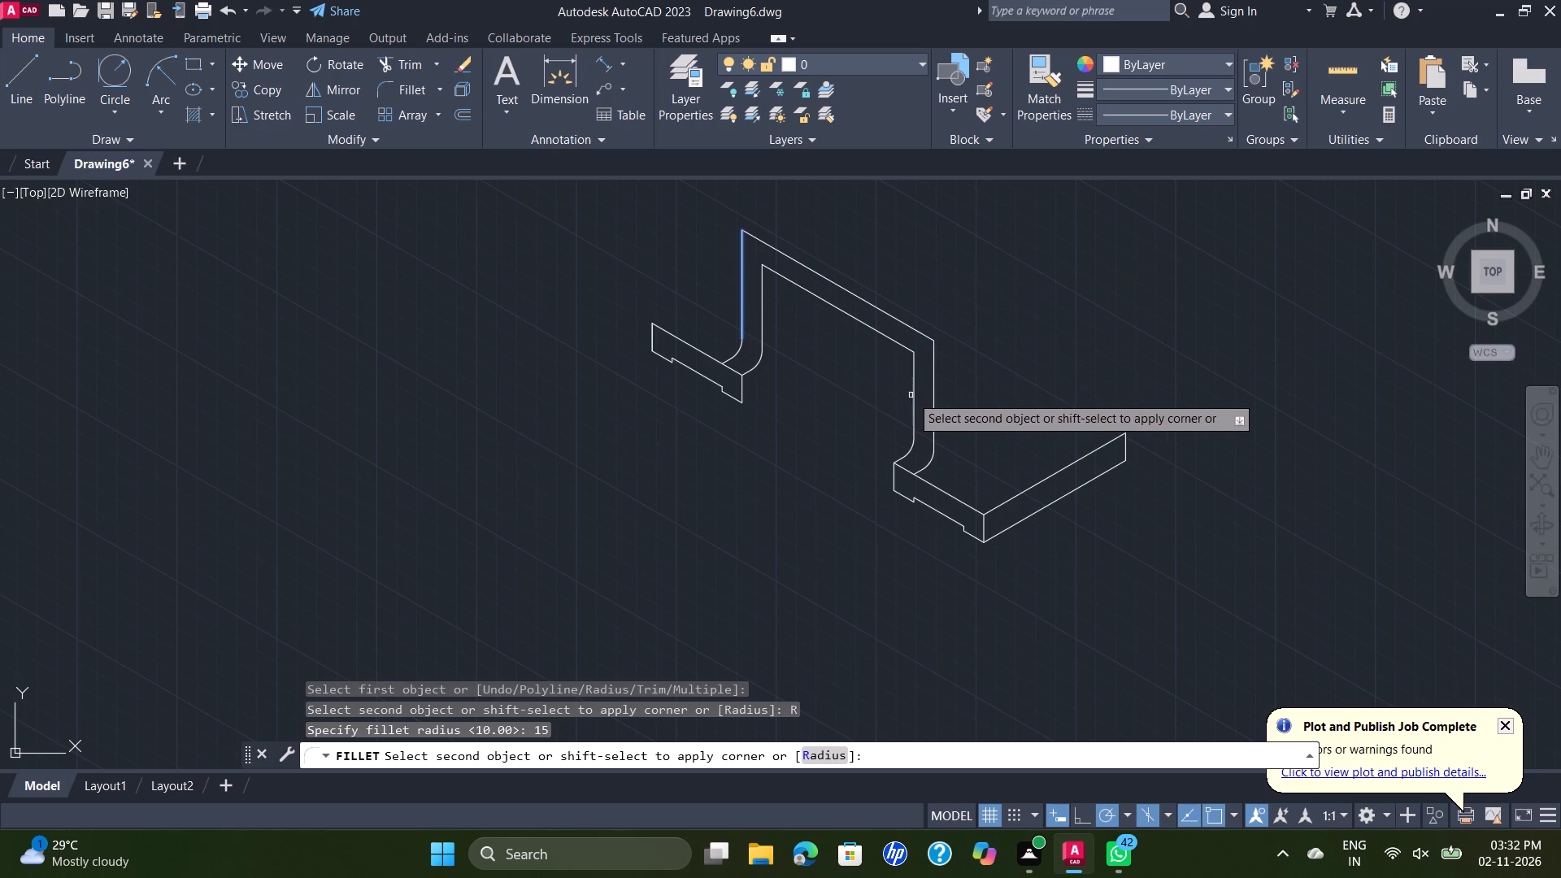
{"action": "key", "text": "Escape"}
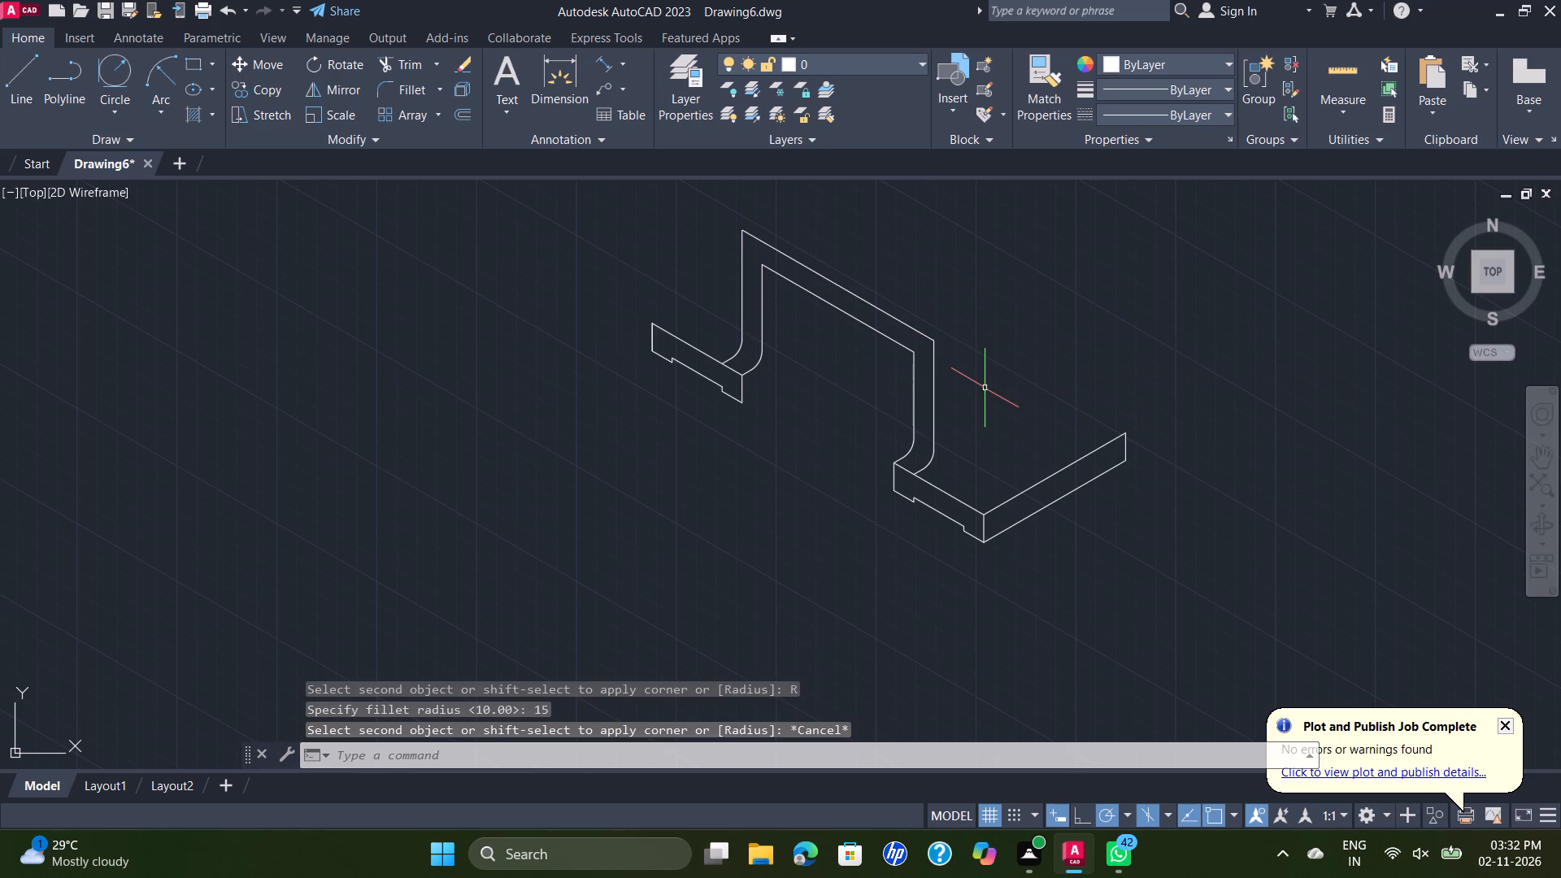
Fillet the arch's outer top corner on the near-foot side with radius 15.
{"action": "key", "text": "space"}
{"action": "left_click", "coordinate": [937, 370]}
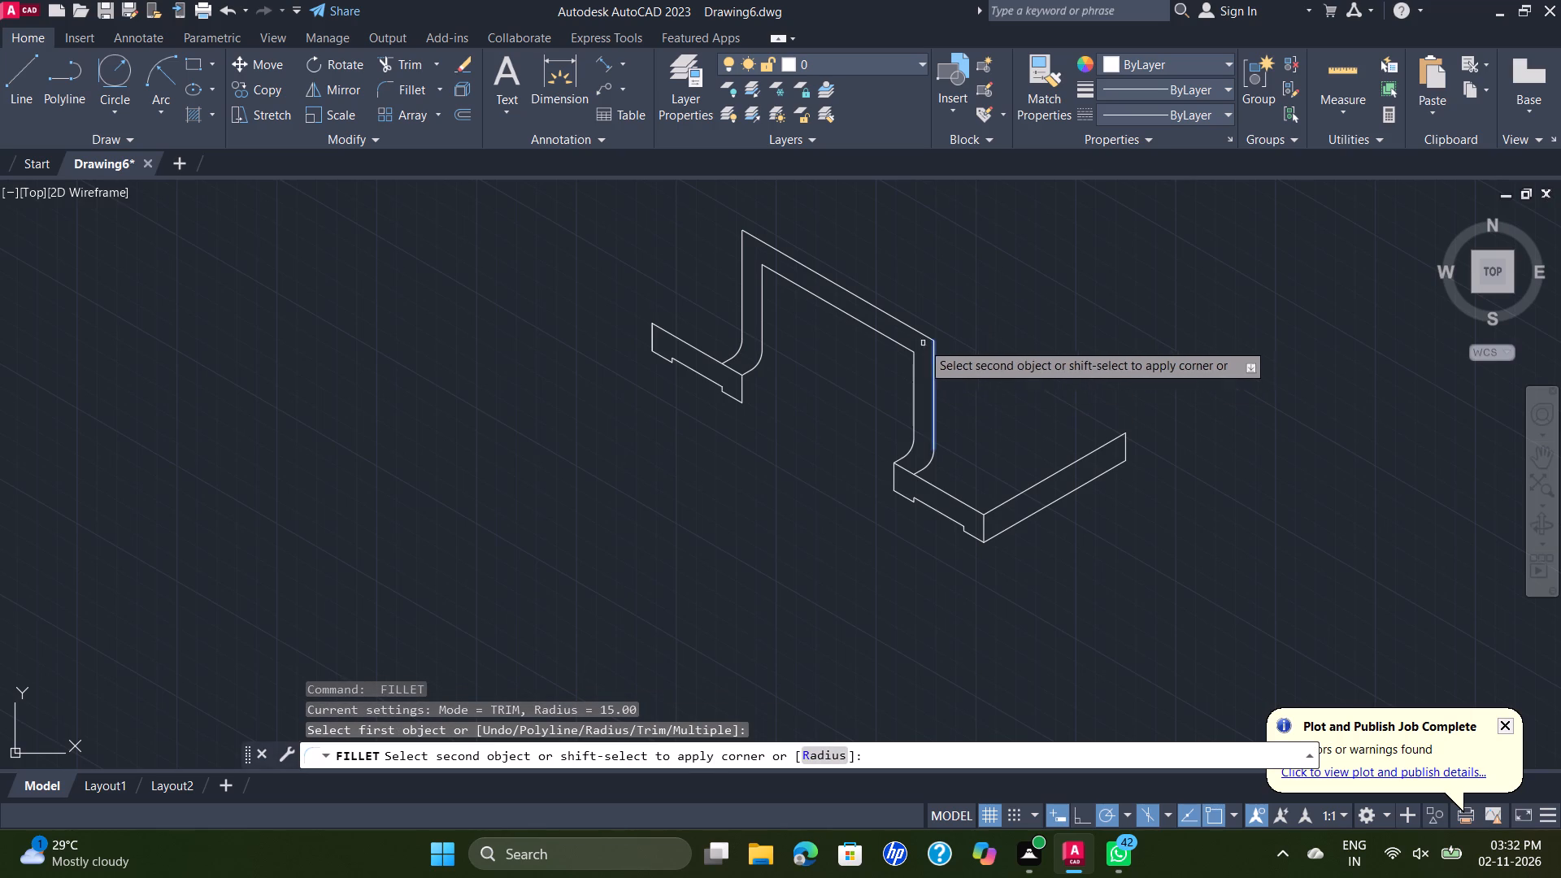
{"action": "left_click", "coordinate": [917, 326]}
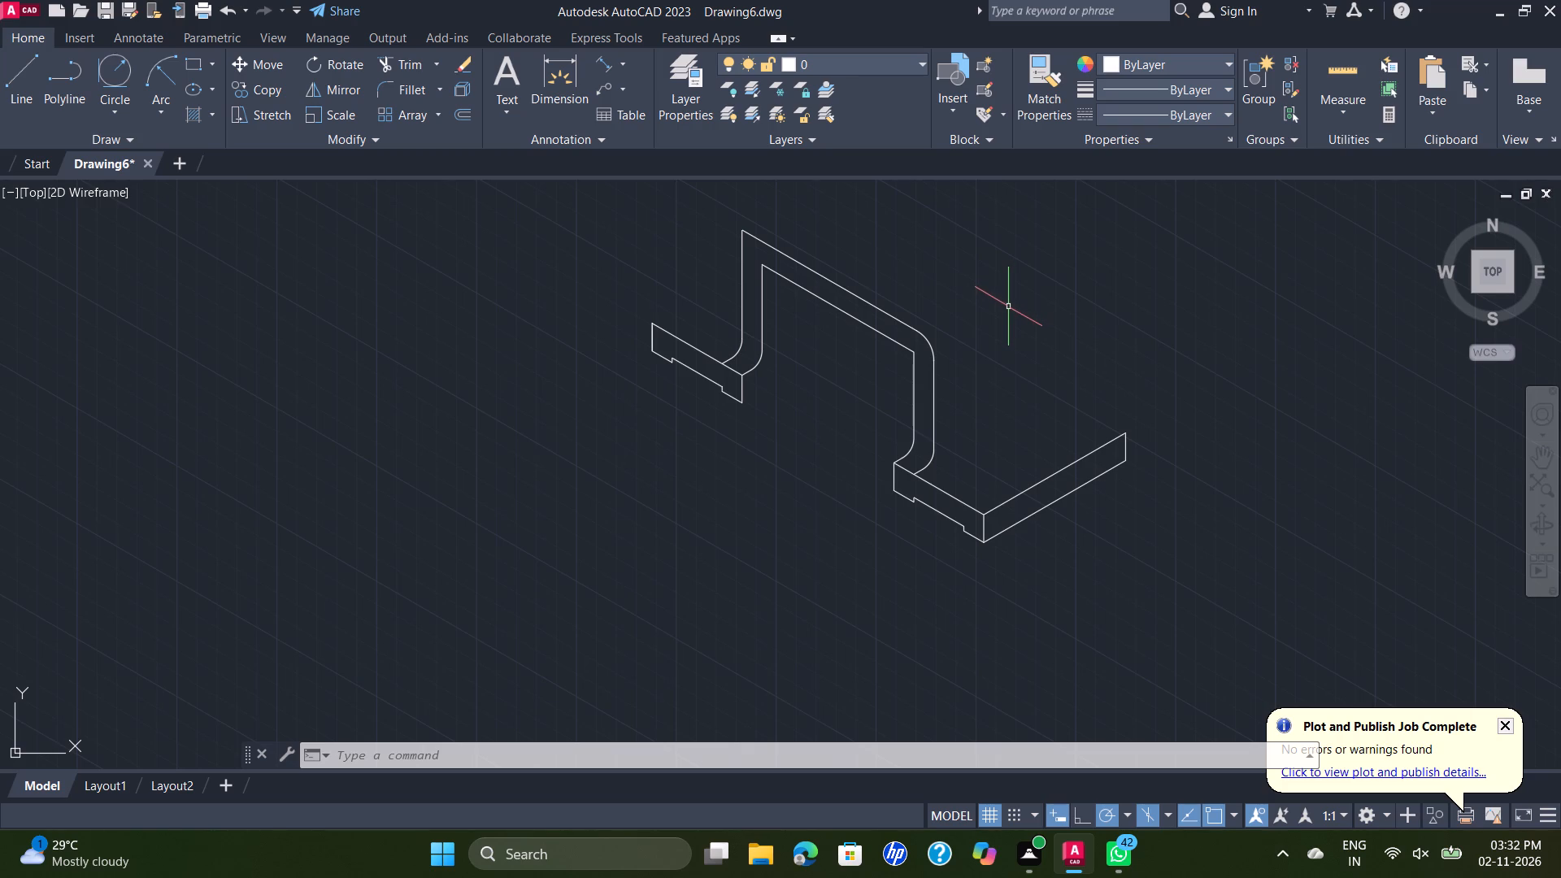
Fillet both inner top corners of the arch with radius 6.
{"action": "key", "text": "space"}
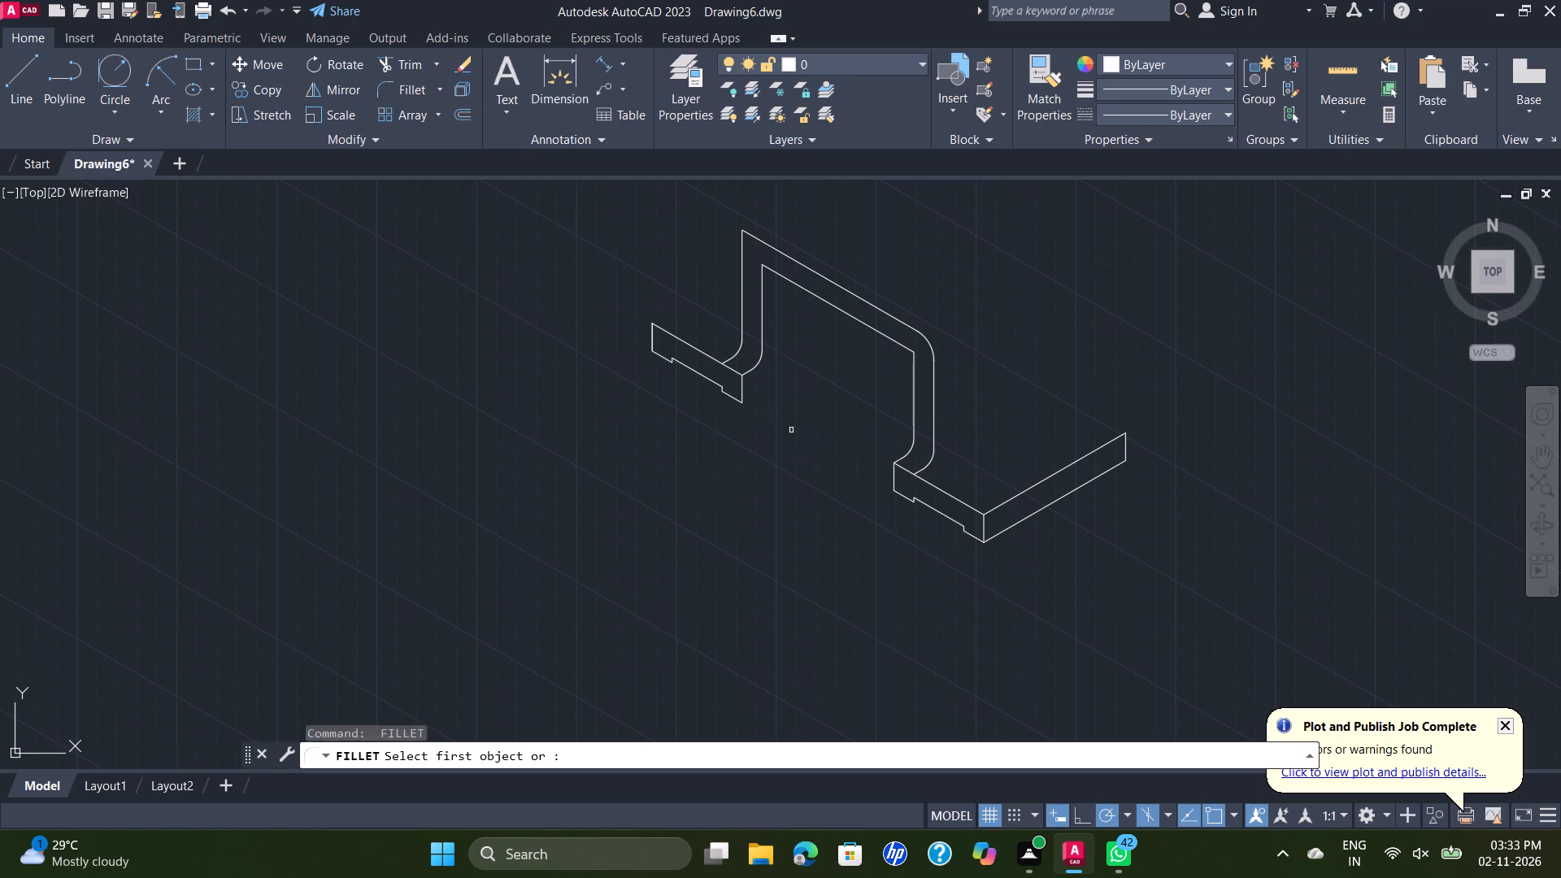
{"action": "left_click", "coordinate": [915, 390]}
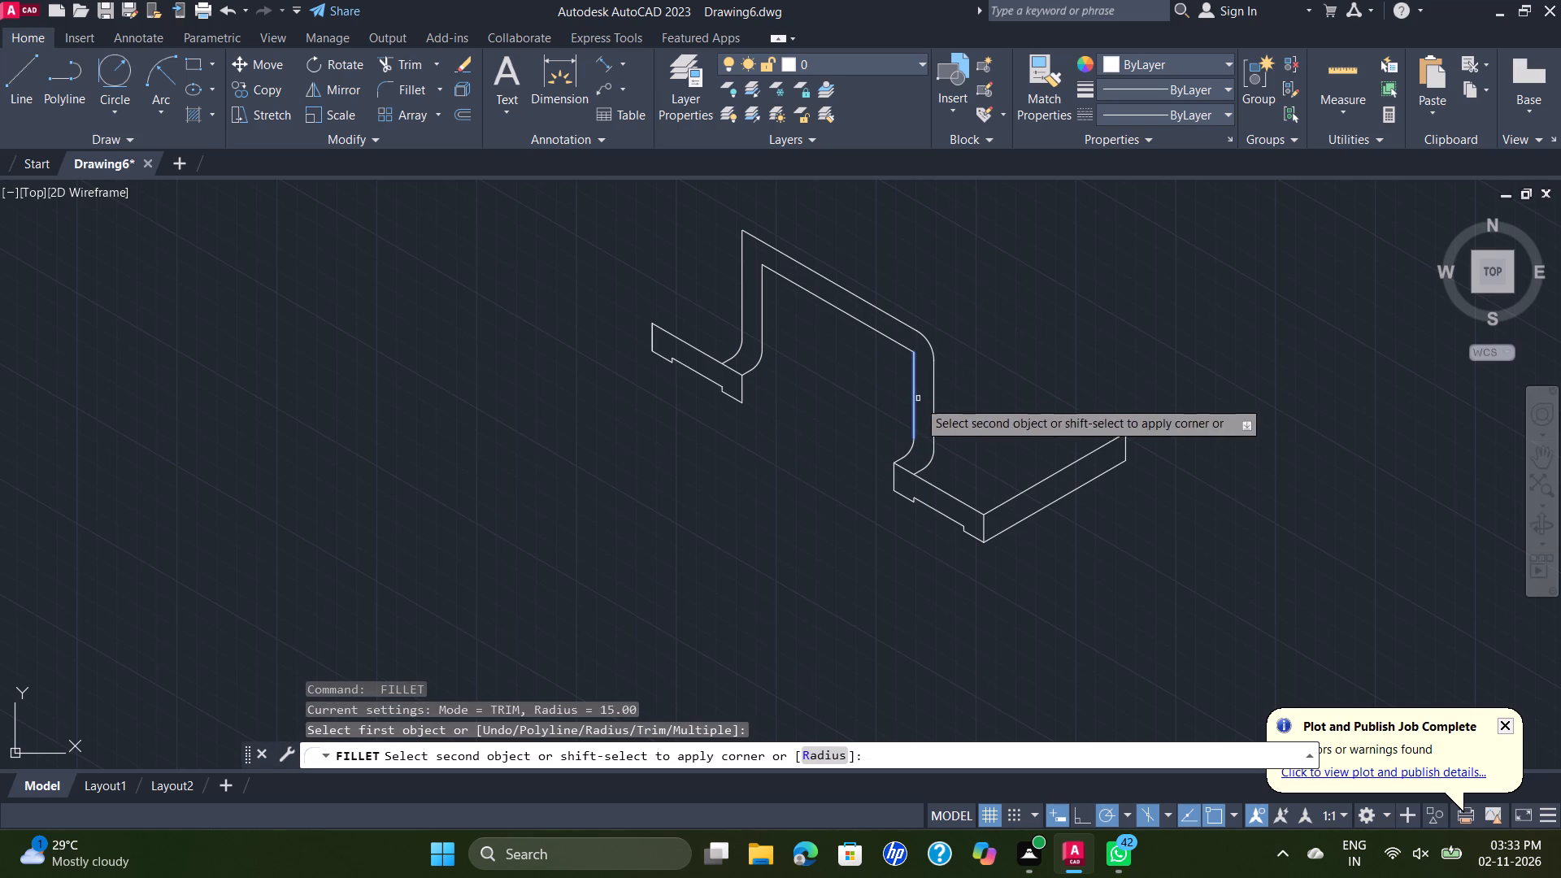
{"action": "left_click", "coordinate": [840, 755]}
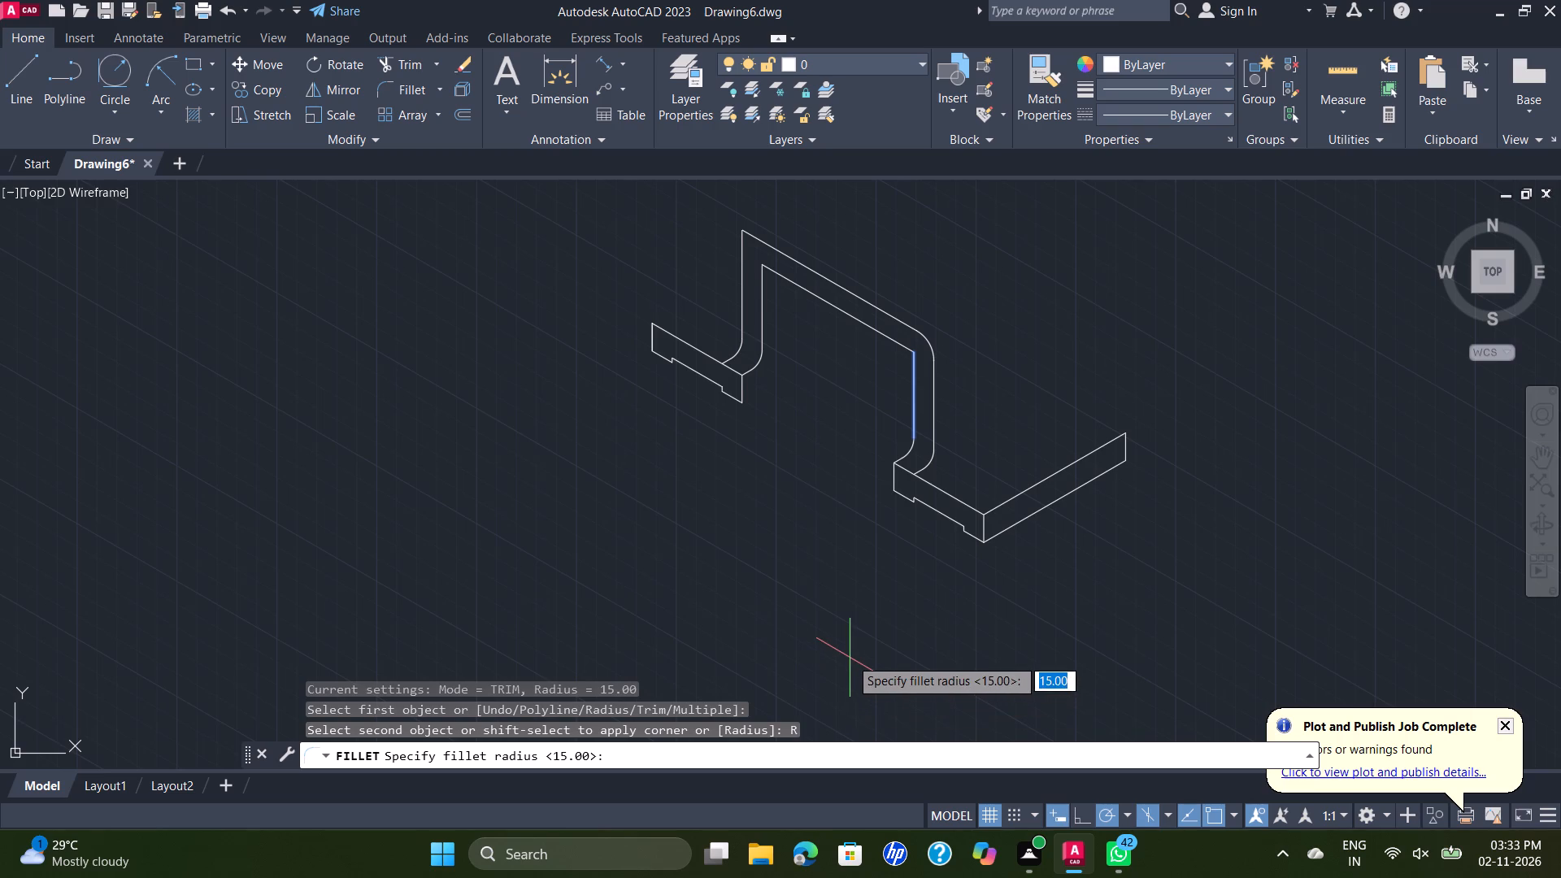
{"action": "key", "text": "6"}
{"action": "key", "text": "Return"}
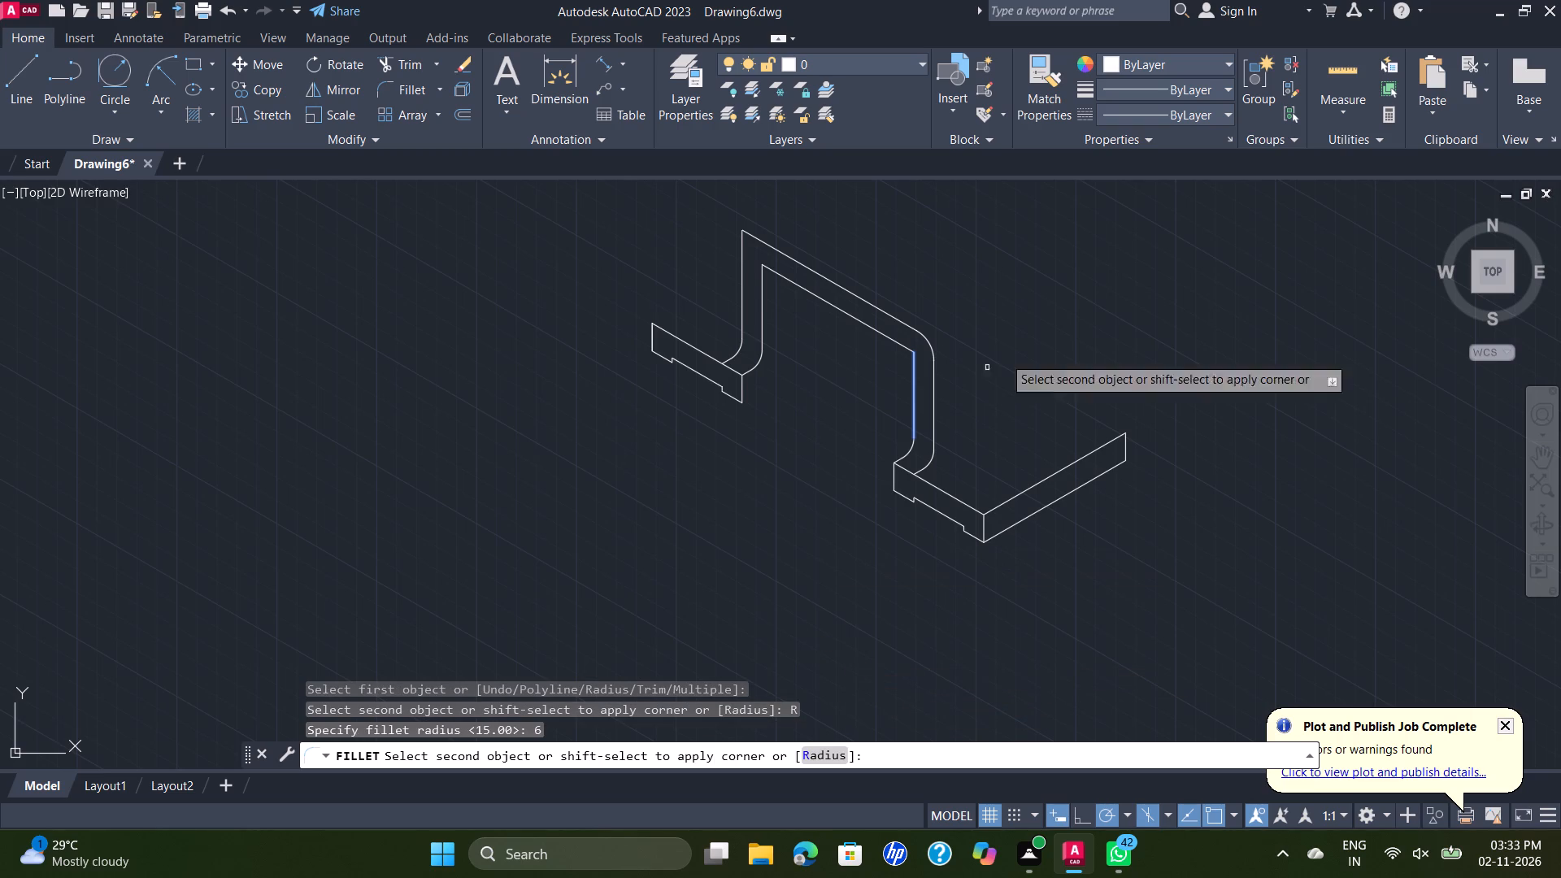
{"action": "left_click", "coordinate": [896, 340]}
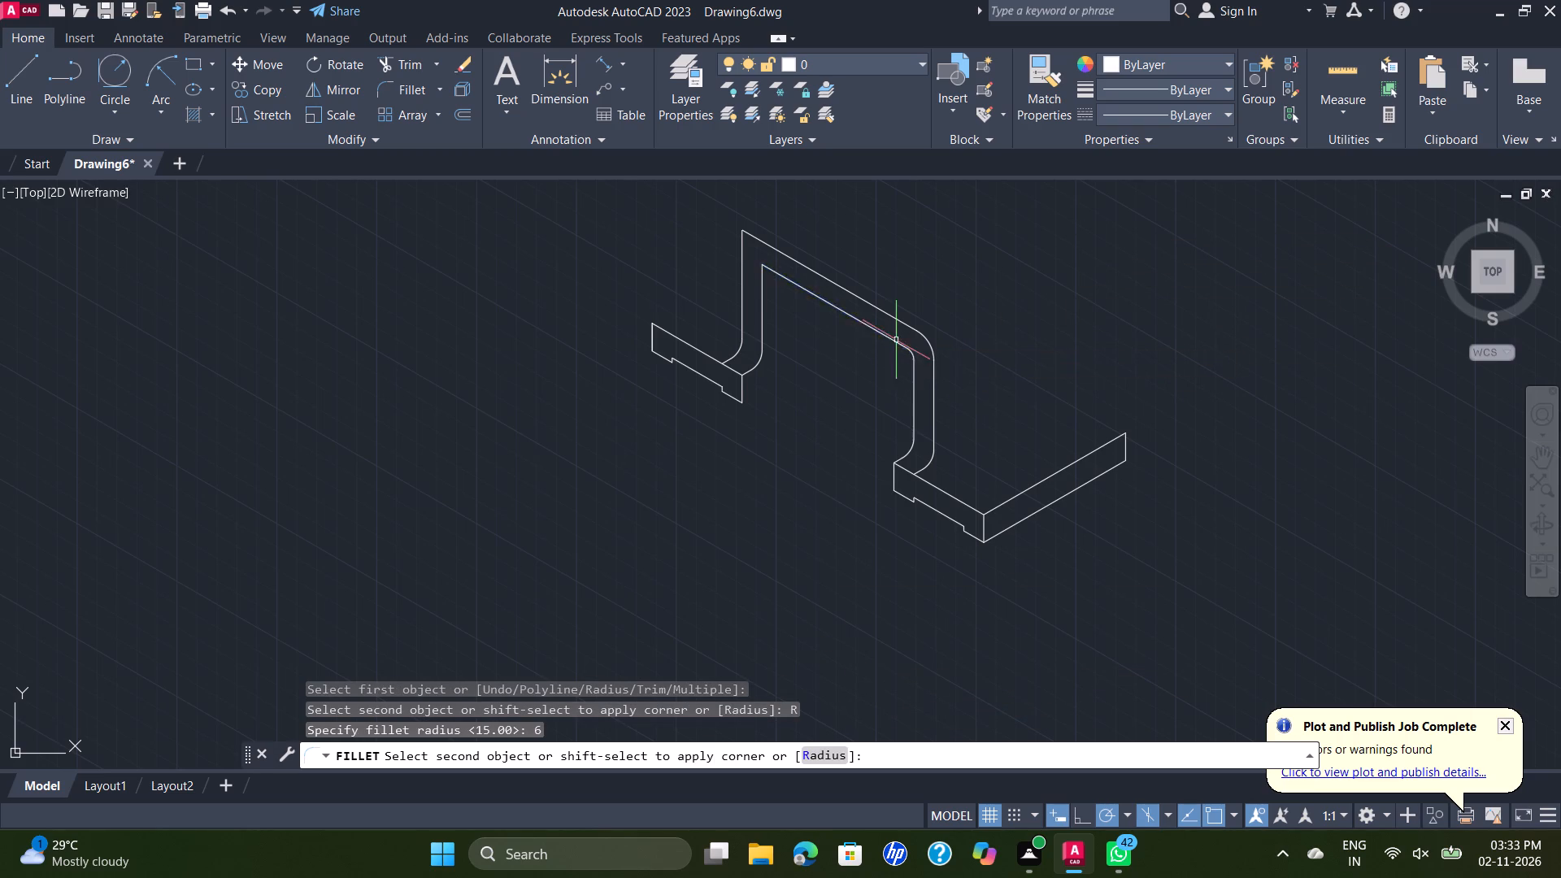
{"action": "key", "text": "space"}
{"action": "left_click", "coordinate": [764, 298]}
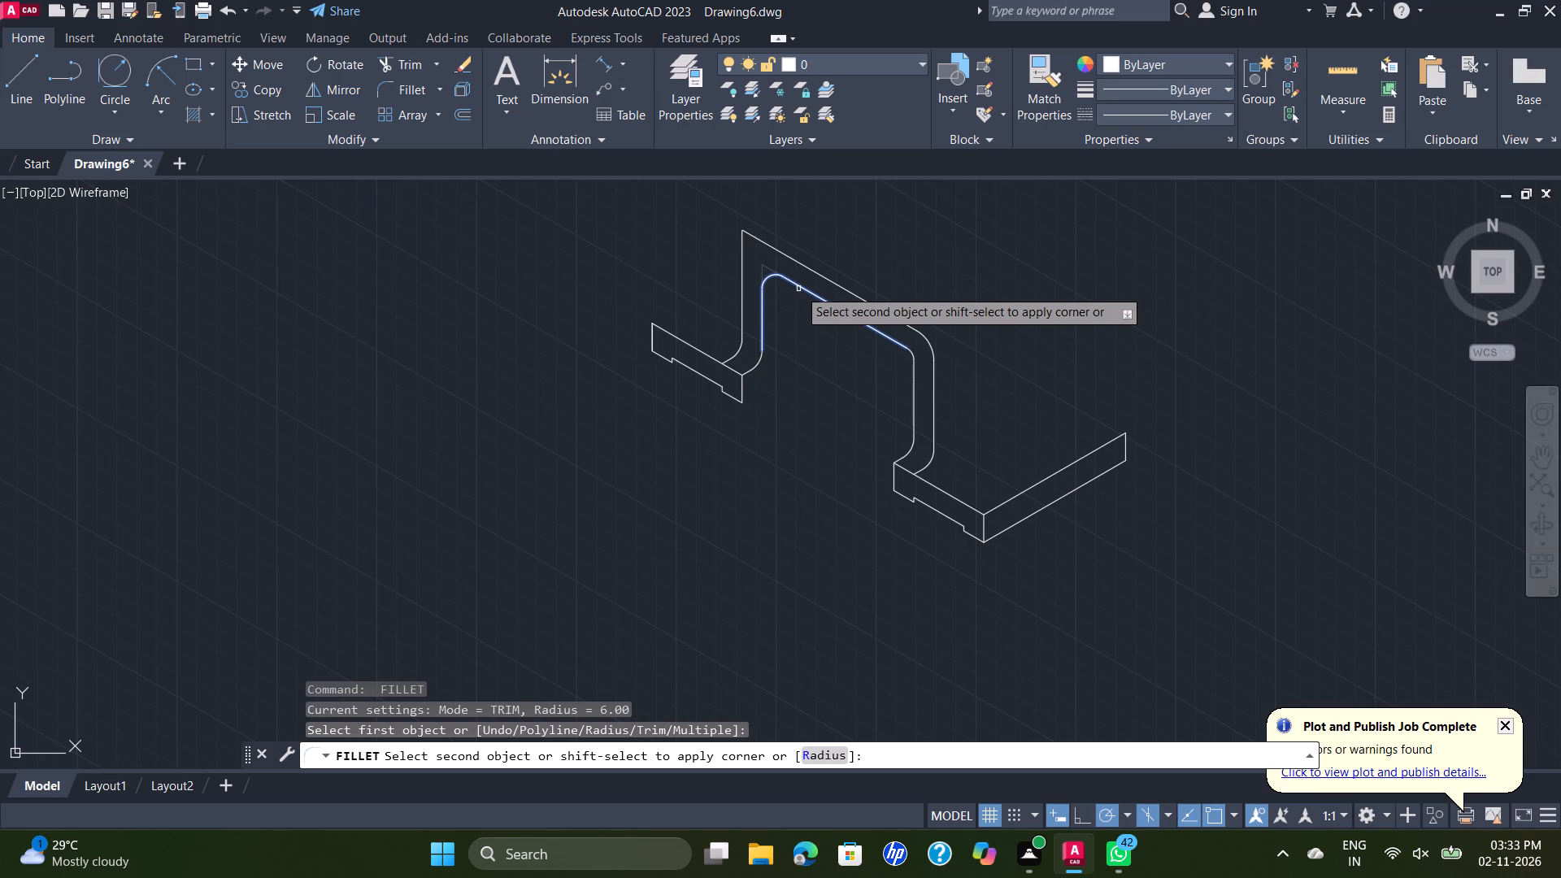
{"action": "left_click", "coordinate": [798, 289]}
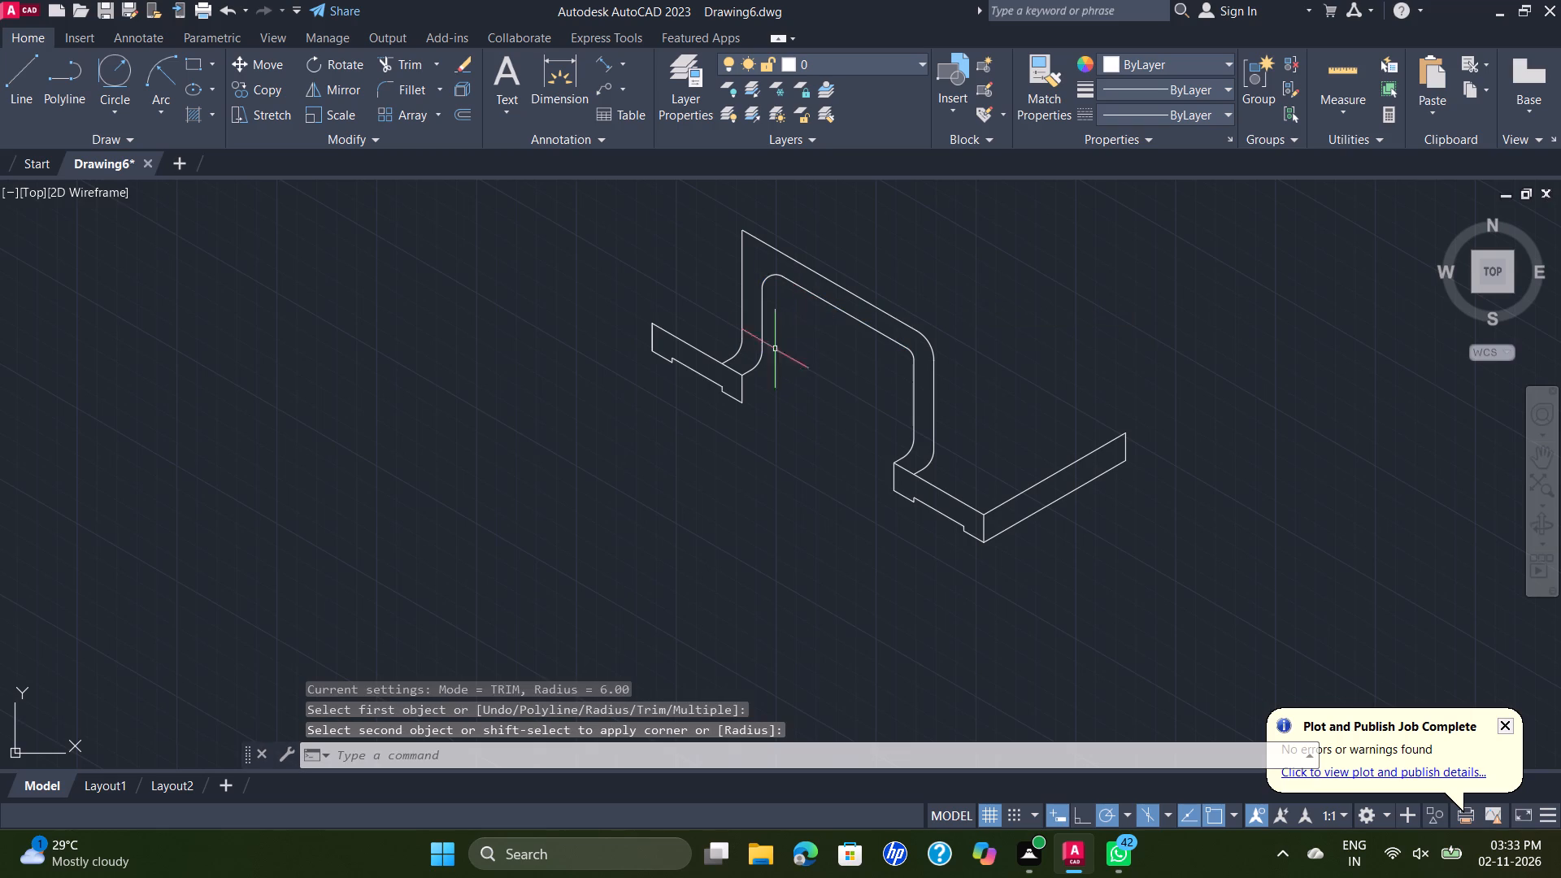
Fillet the arch's outer top corner on the far-foot side with radius 15.
{"action": "key", "text": "c"}
{"action": "key", "text": "Escape"}
{"action": "key", "text": "space"}
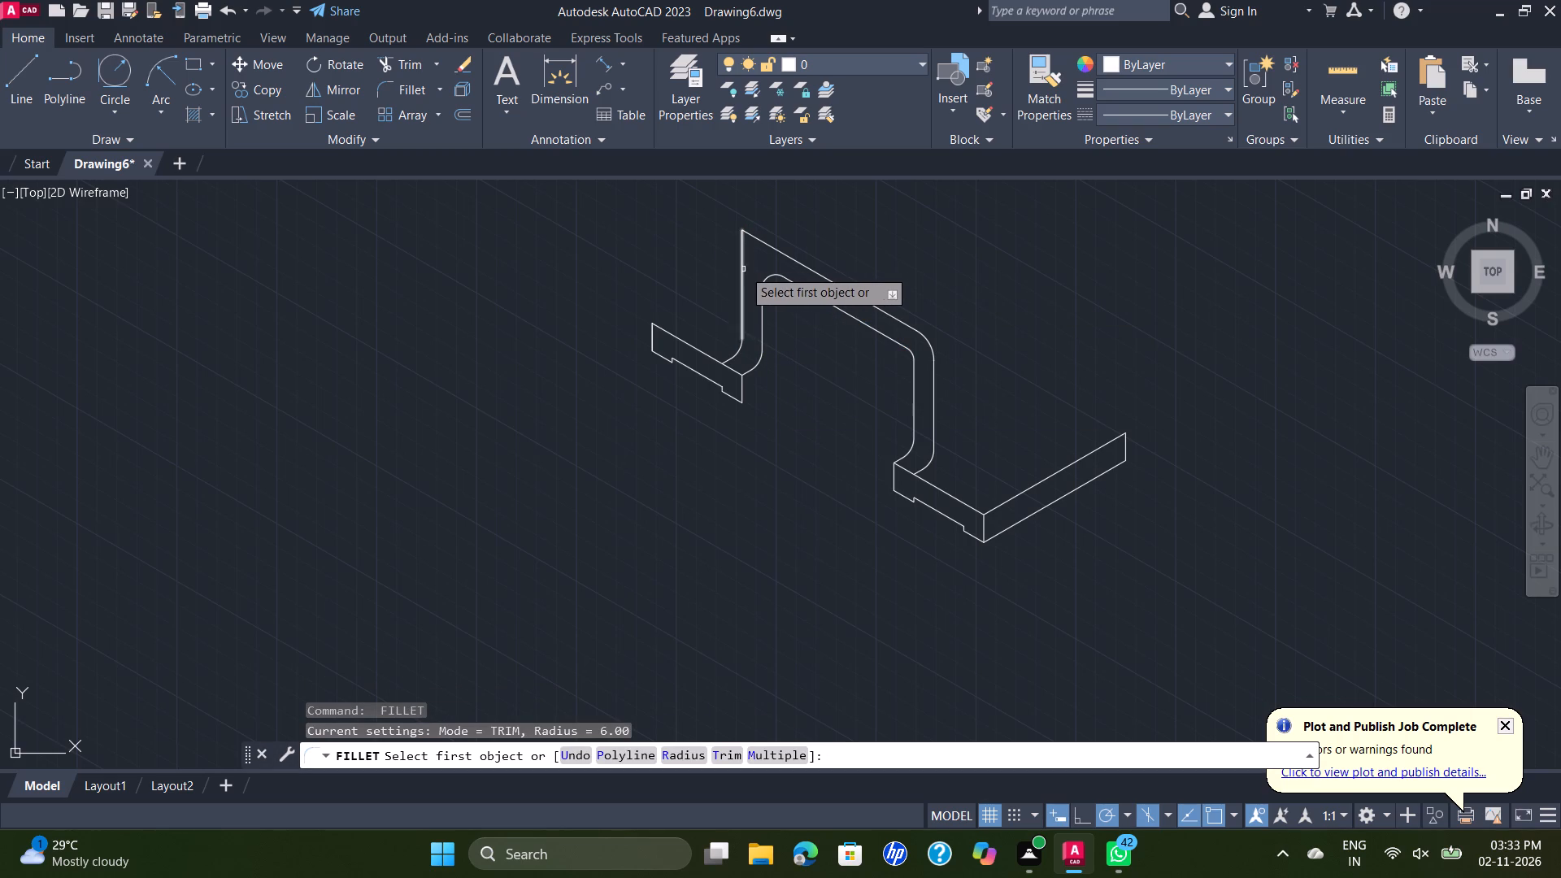
{"action": "left_click", "coordinate": [743, 269]}
{"action": "left_click", "coordinate": [824, 749]}
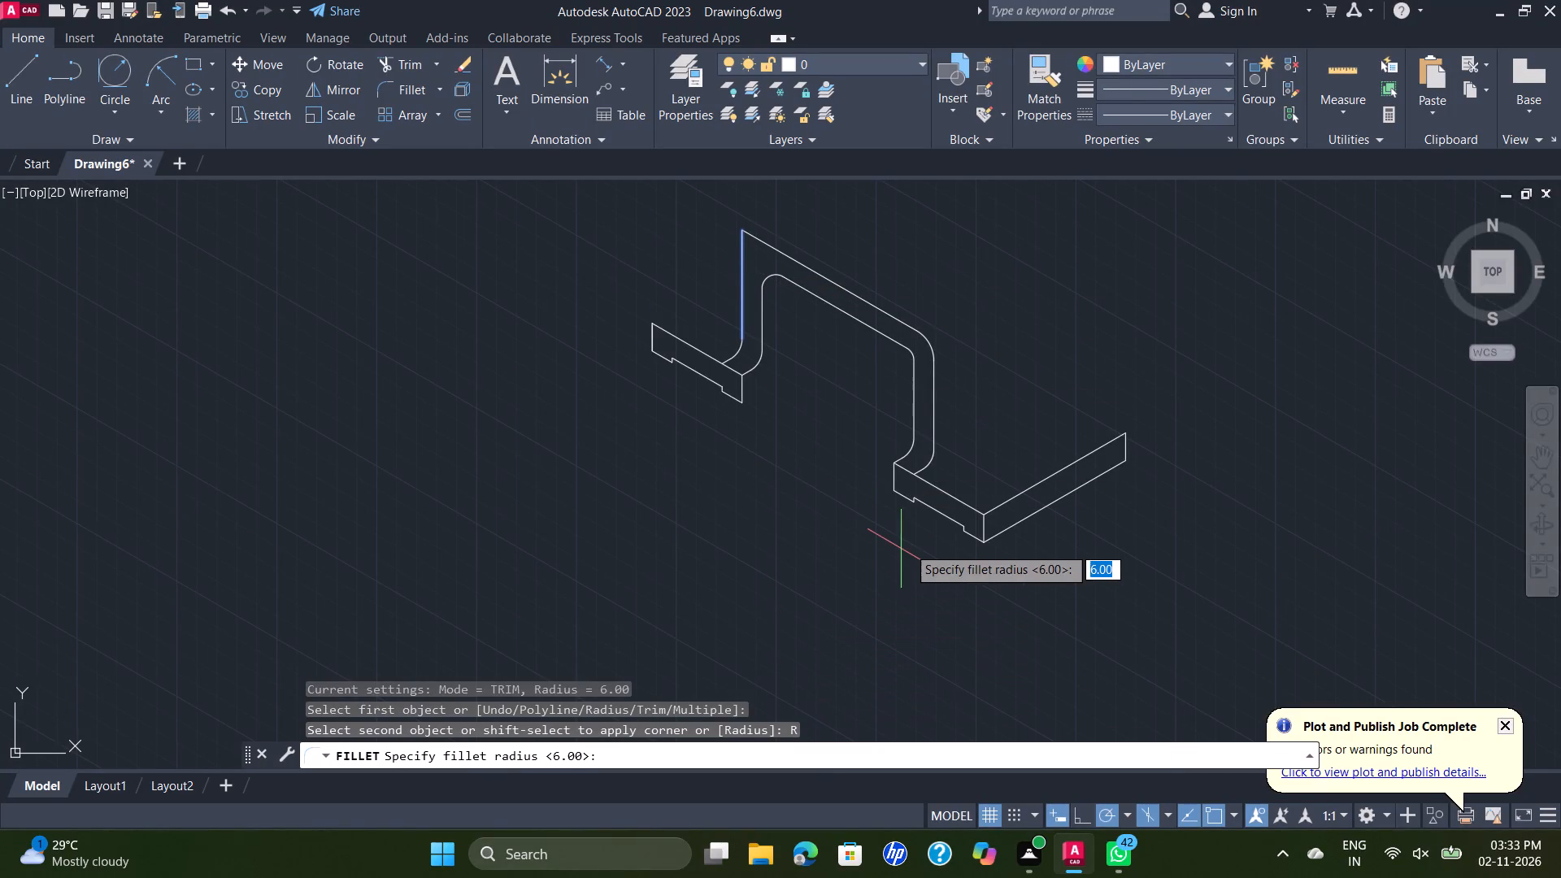
{"action": "type", "text": "15"}
{"action": "key", "text": "Return"}
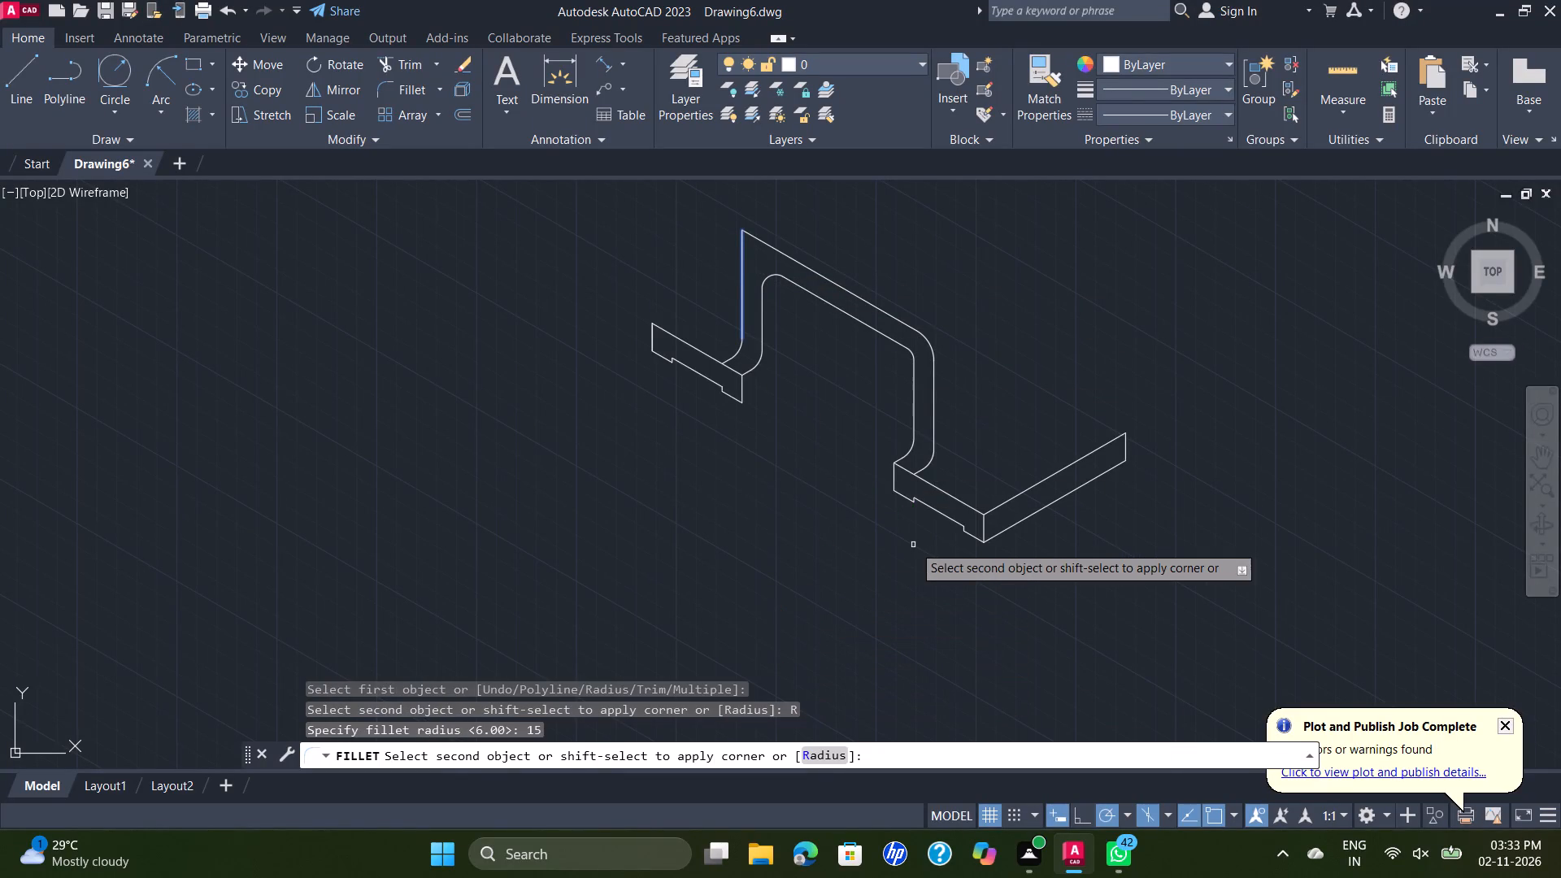
{"action": "left_click", "coordinate": [905, 326]}
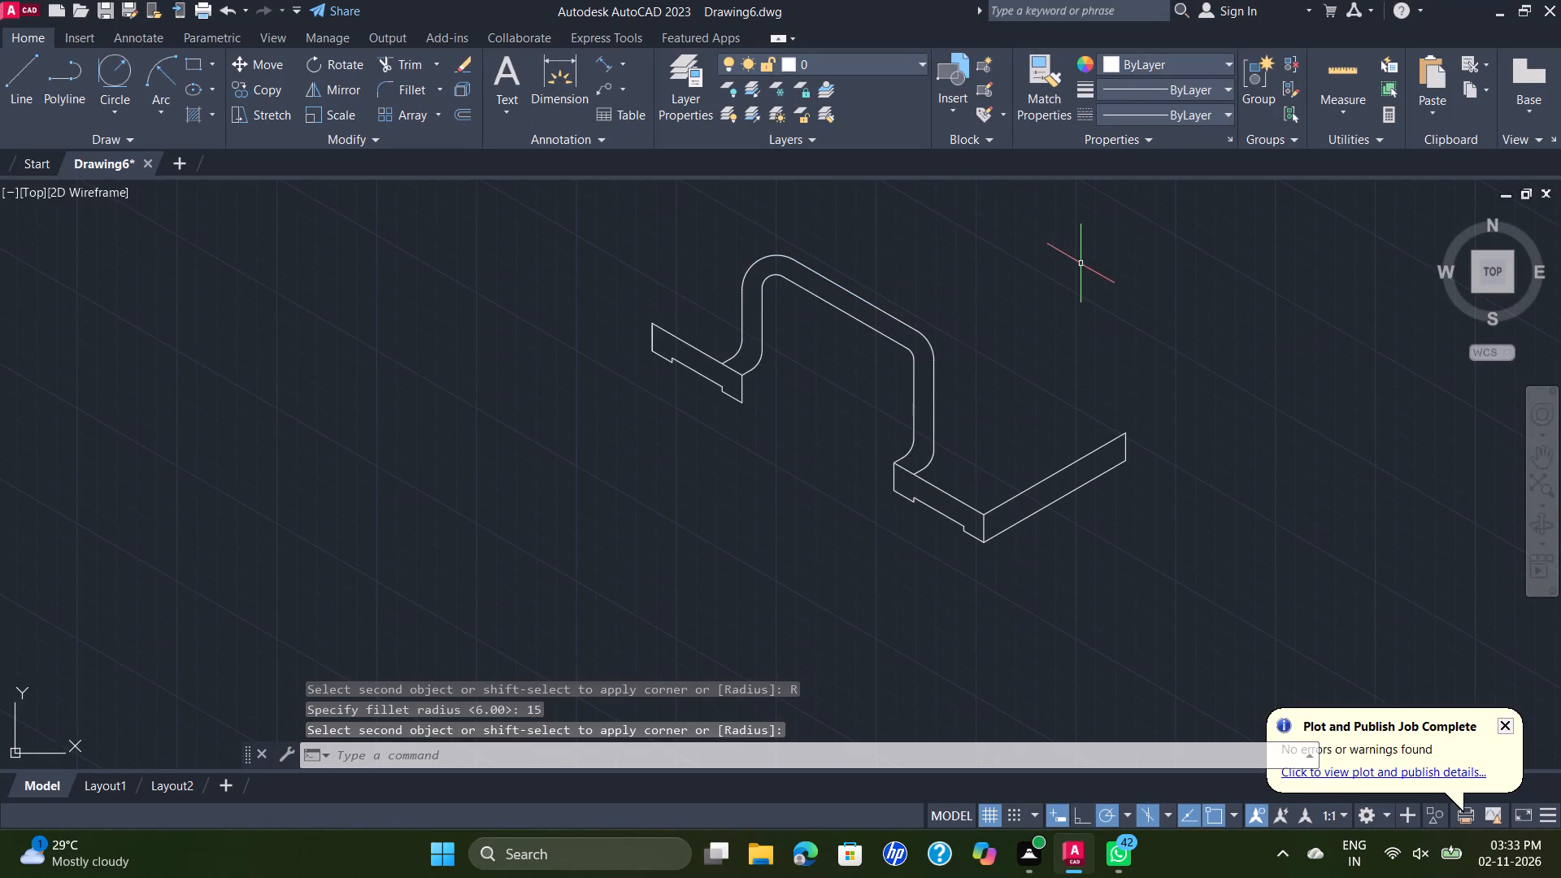
Draw a line 71 long at 30° from the arch's base on the near foot, and connect its end to the foot's rear upper corner.
{"action": "scroll", "coordinate": [988, 289], "scroll_direction": "down", "scroll_amount": 1}
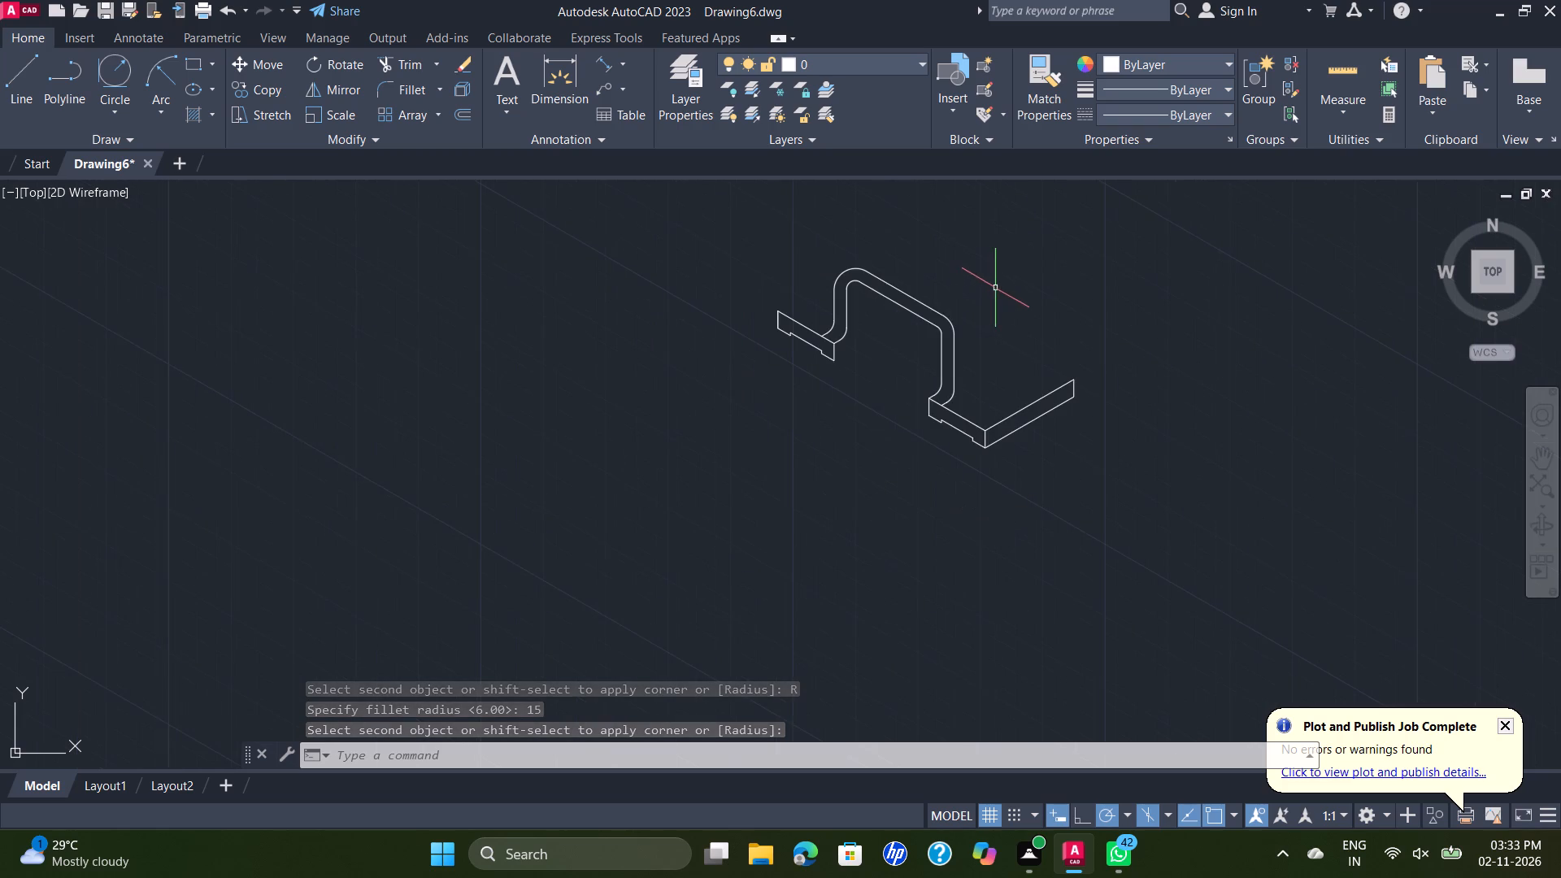
{"action": "middle_click_drag", "start_coordinate": [995, 288], "coordinate": [905, 381]}
{"action": "scroll", "coordinate": [899, 385], "scroll_direction": "up", "scroll_amount": 1}
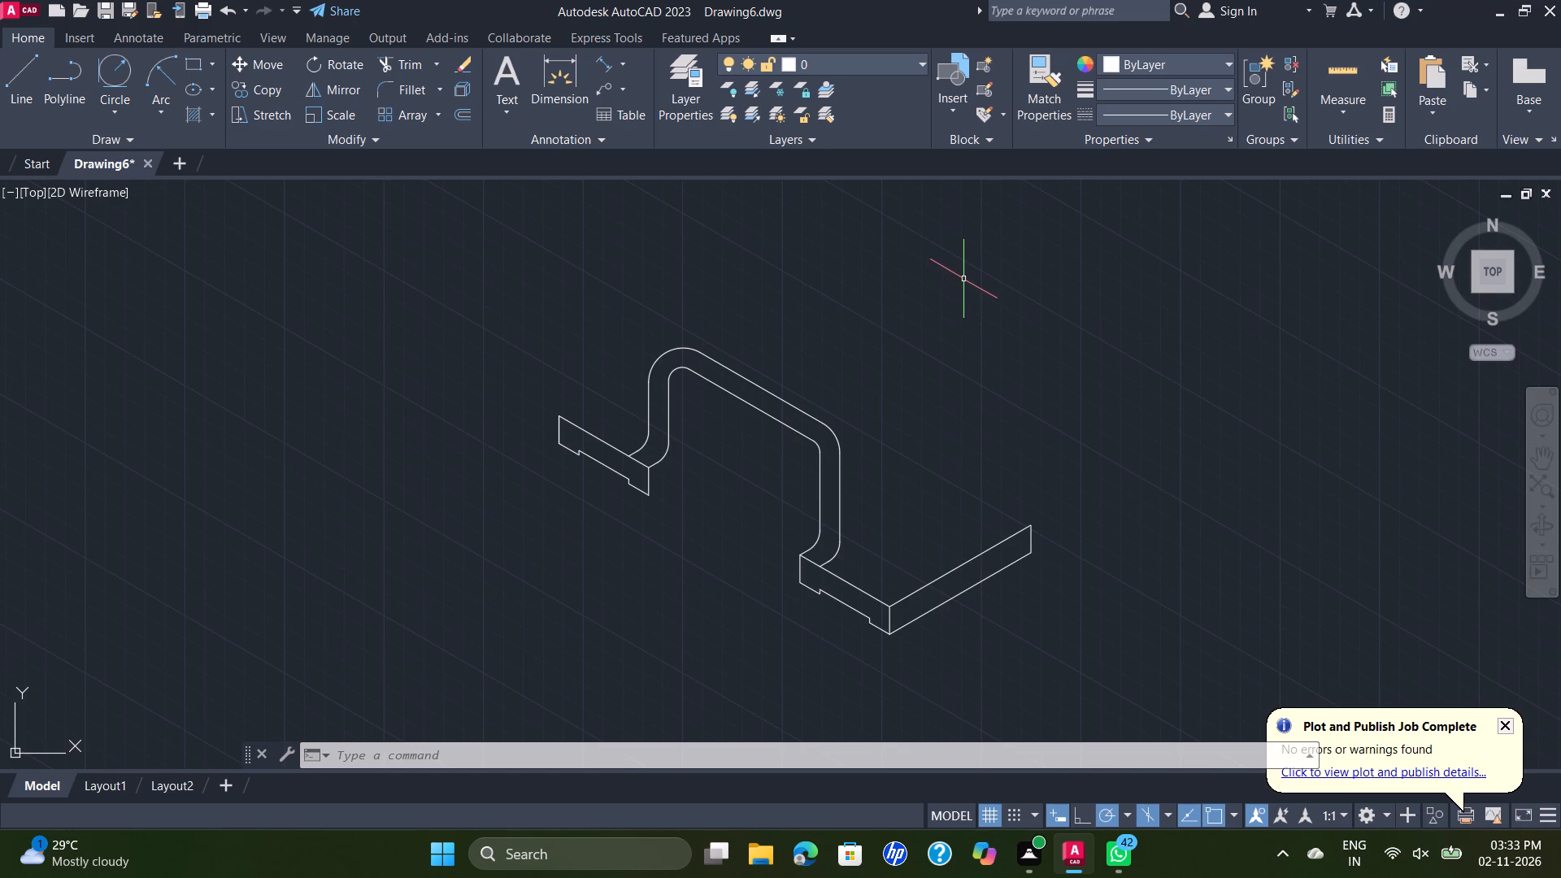
{"action": "key", "text": "l"}
{"action": "key", "text": "Return"}
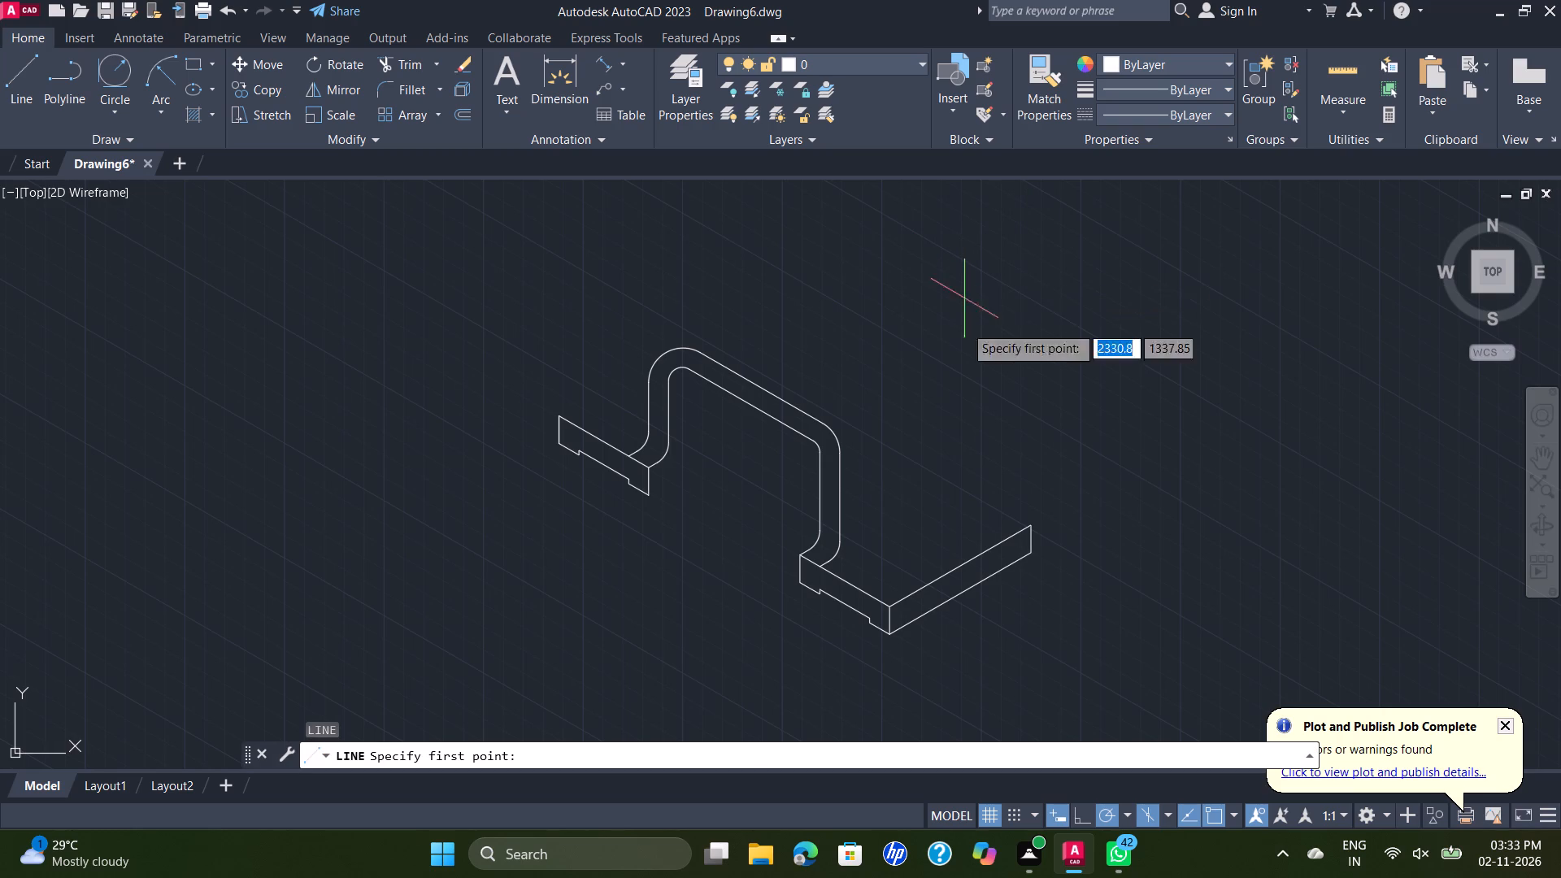
{"action": "left_click", "coordinate": [819, 572]}
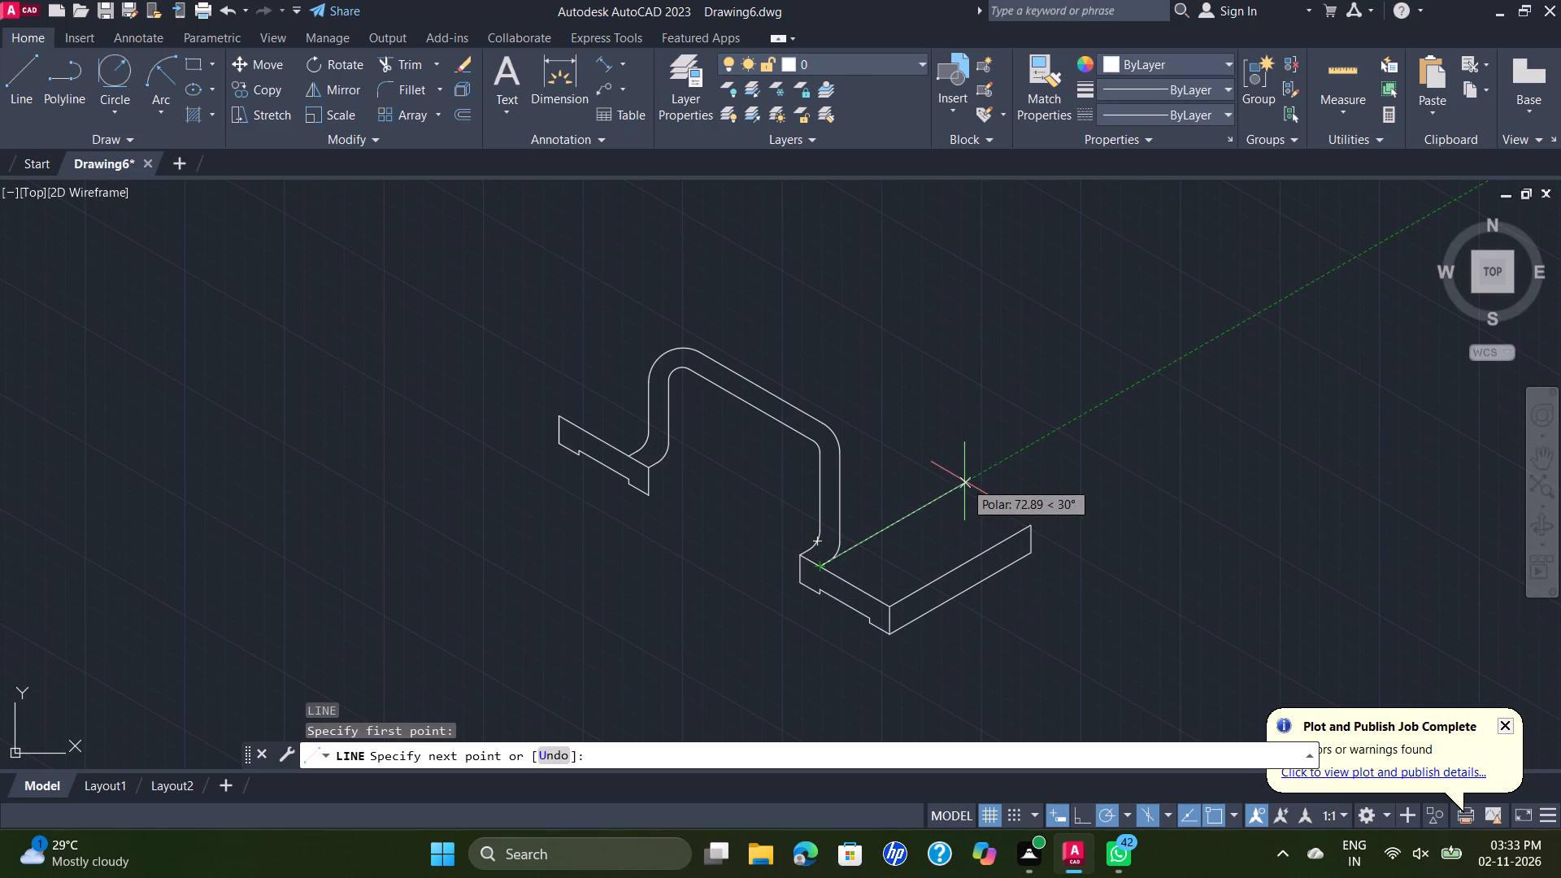
{"action": "type", "text": "71"}
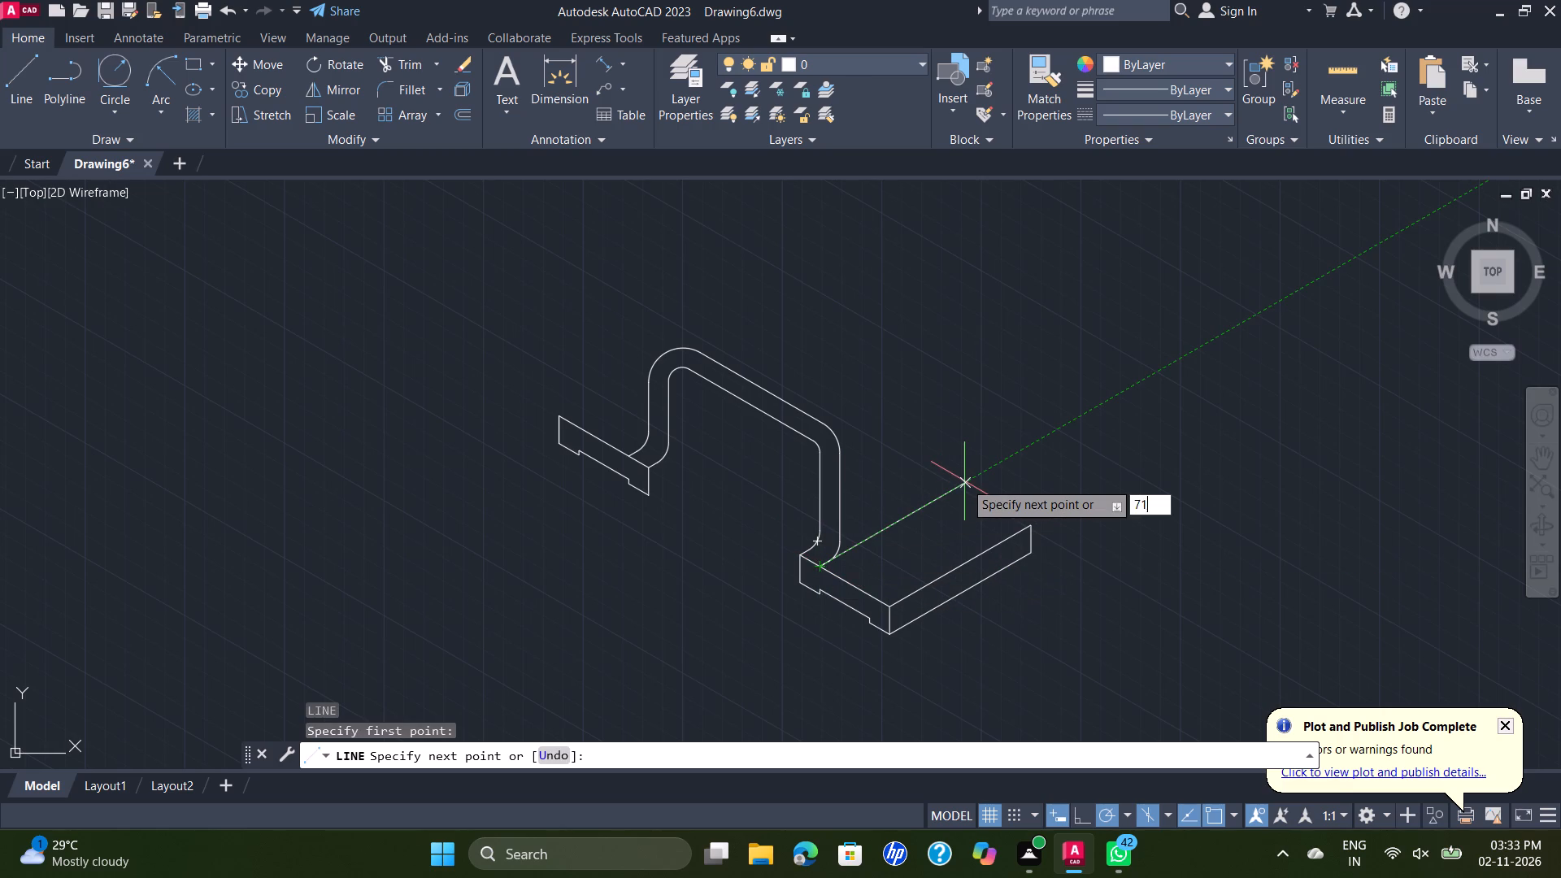
{"action": "key", "text": "Return"}
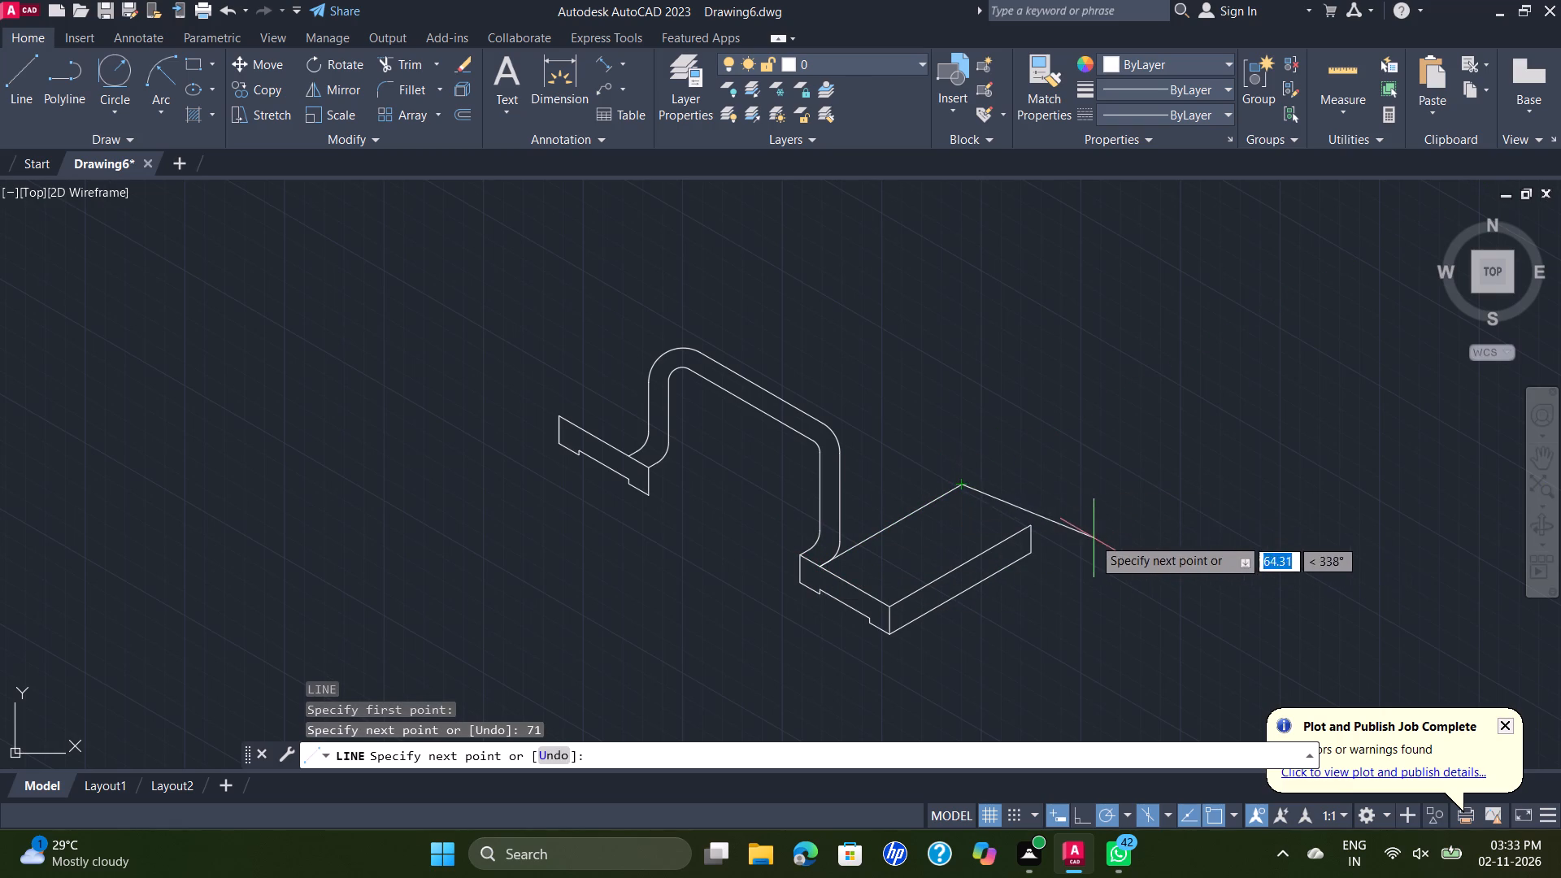
{"action": "left_click", "coordinate": [1025, 522]}
{"action": "key", "text": "Escape"}
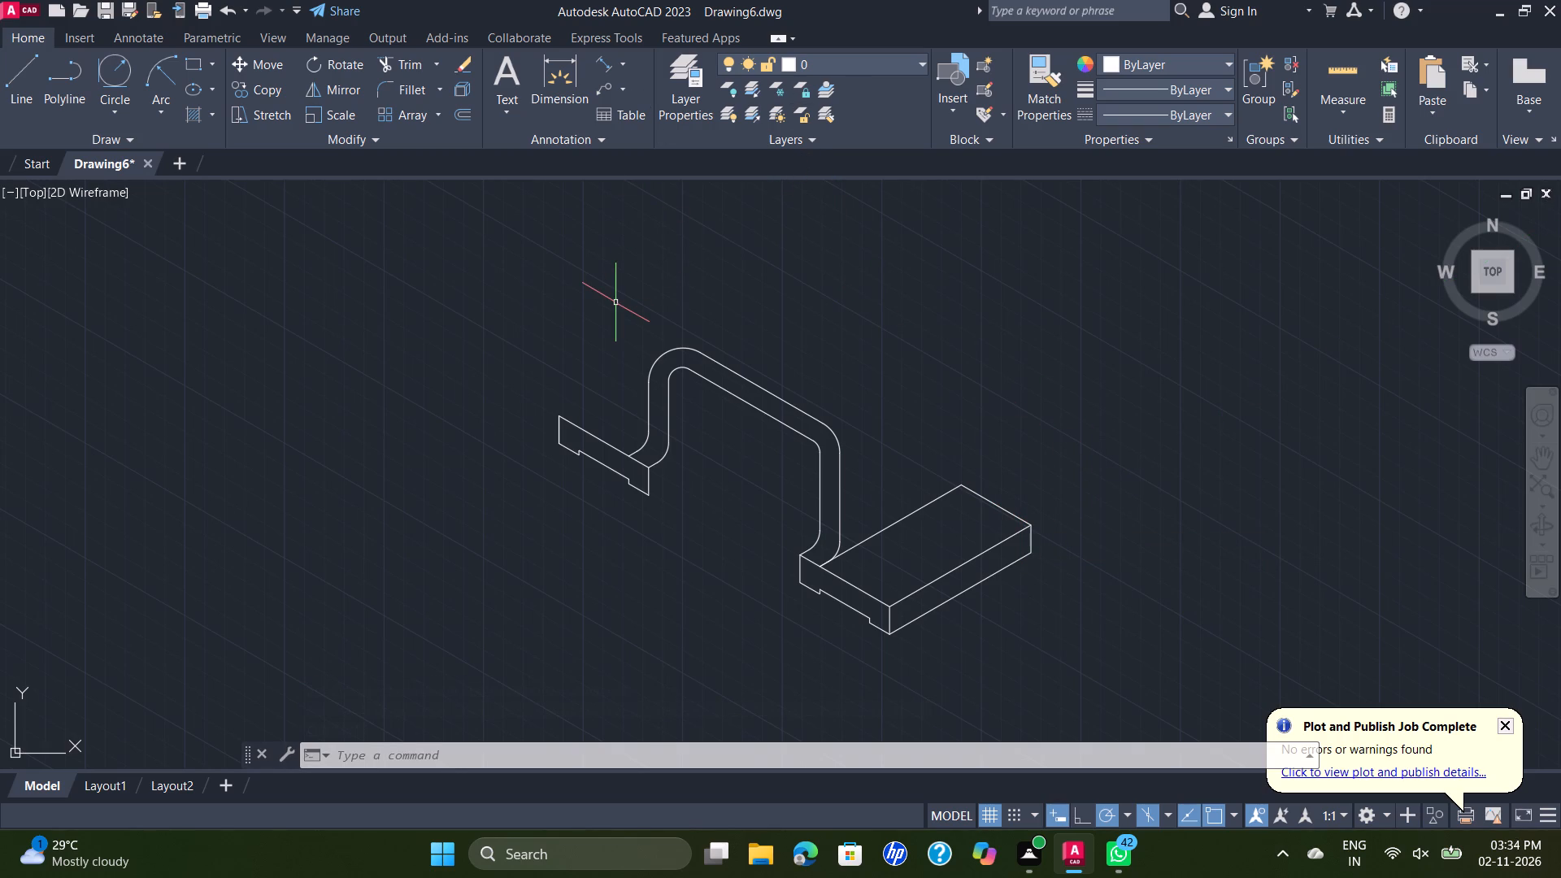
Draw a line 71 long at 30° from the lower corner of the far foot's end nearest the arch opening.
{"action": "key", "text": "space"}
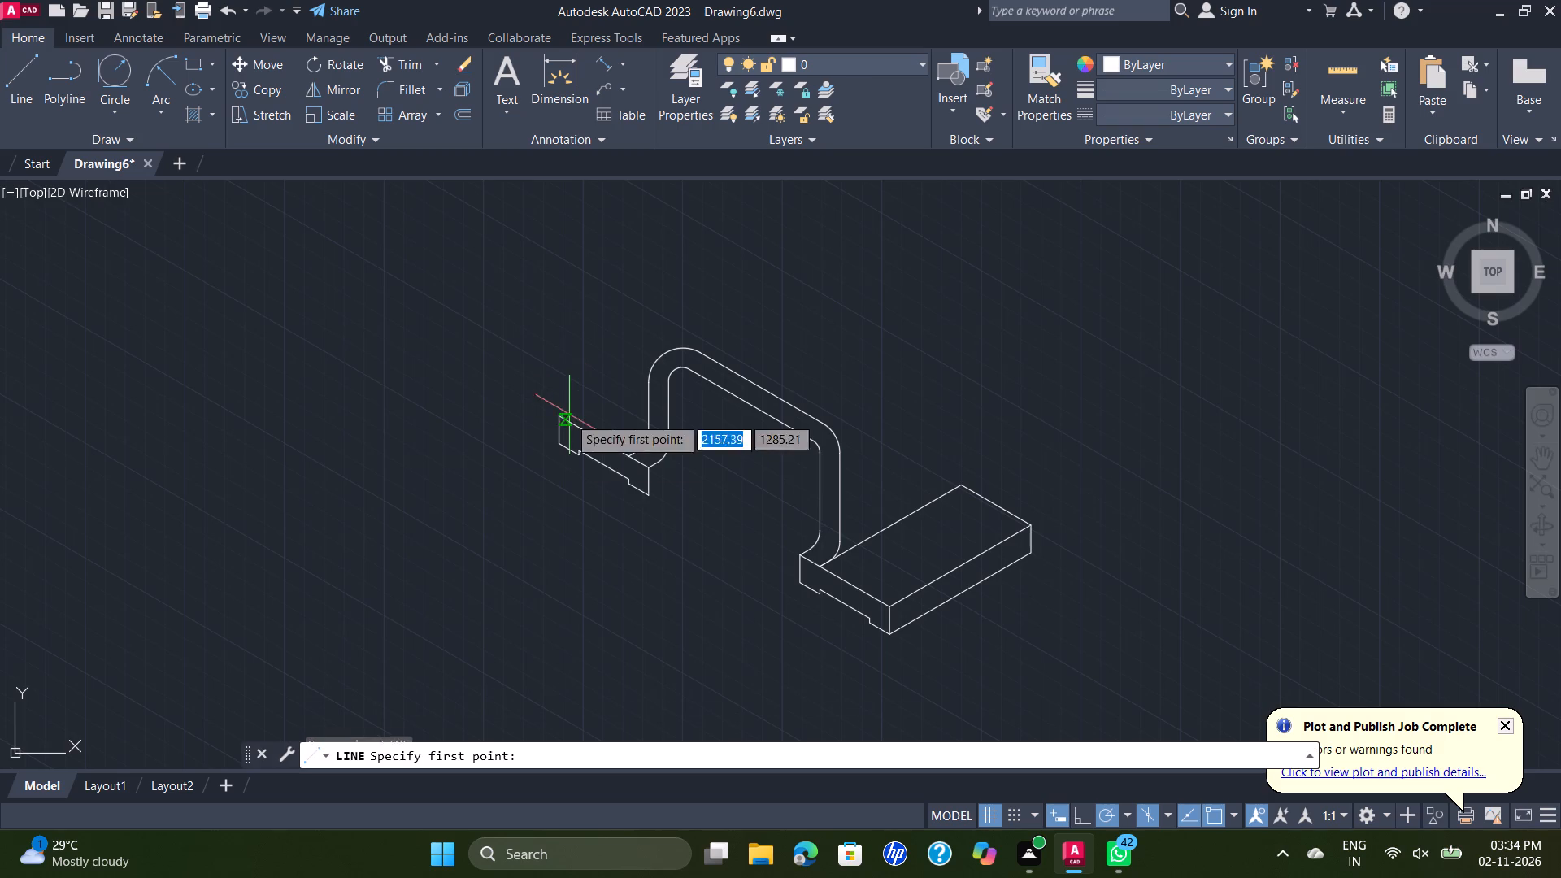
{"action": "left_click_drag", "start_coordinate": [649, 497], "coordinate": [656, 483]}
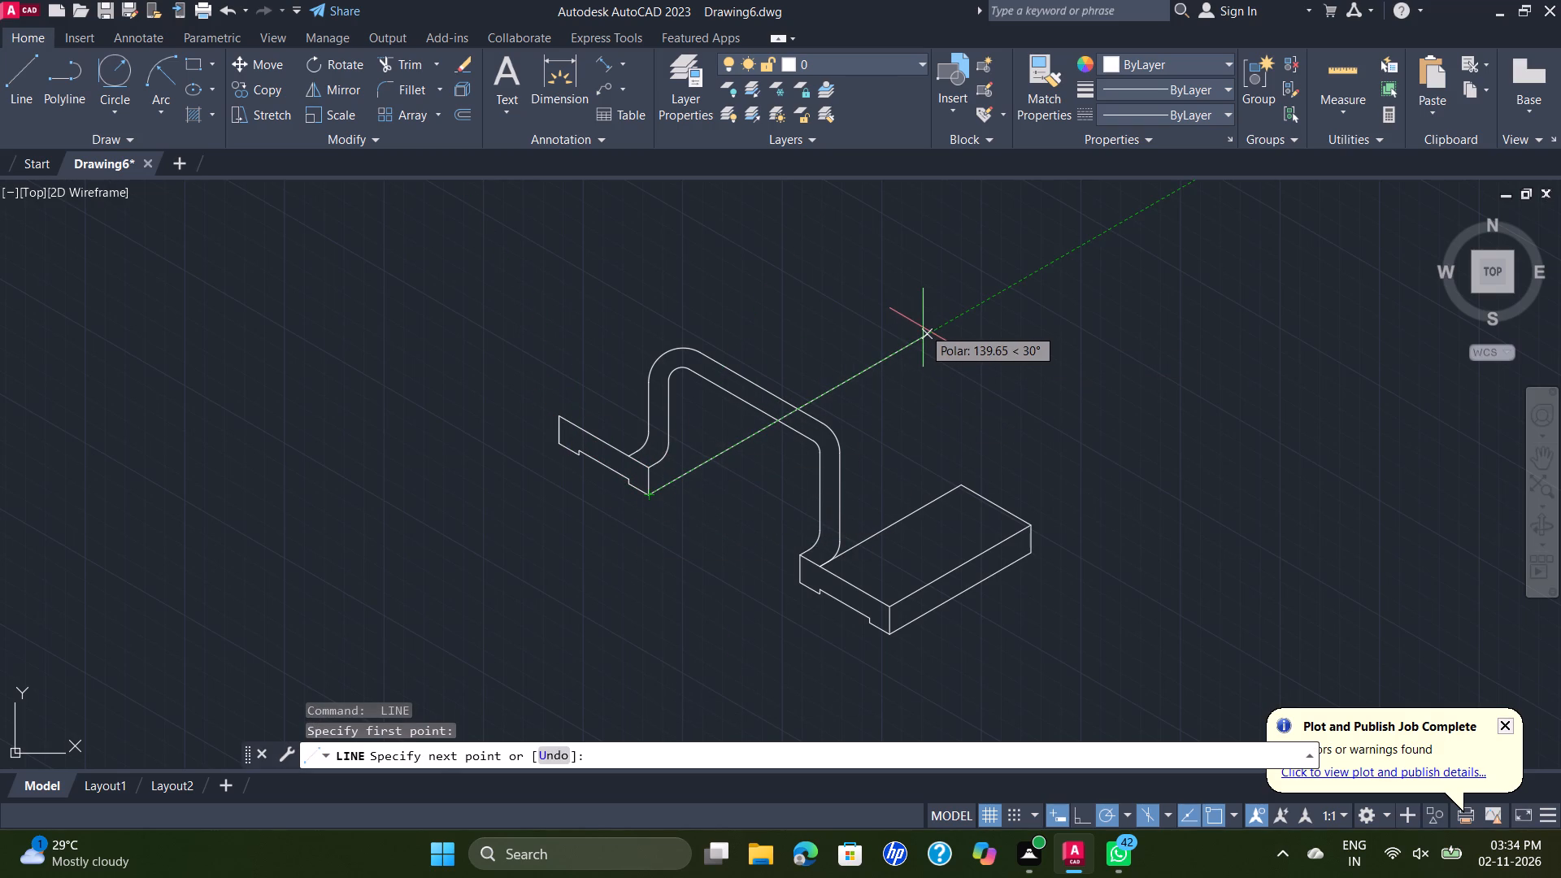
{"action": "type", "text": "71"}
{"action": "key", "text": "Return"}
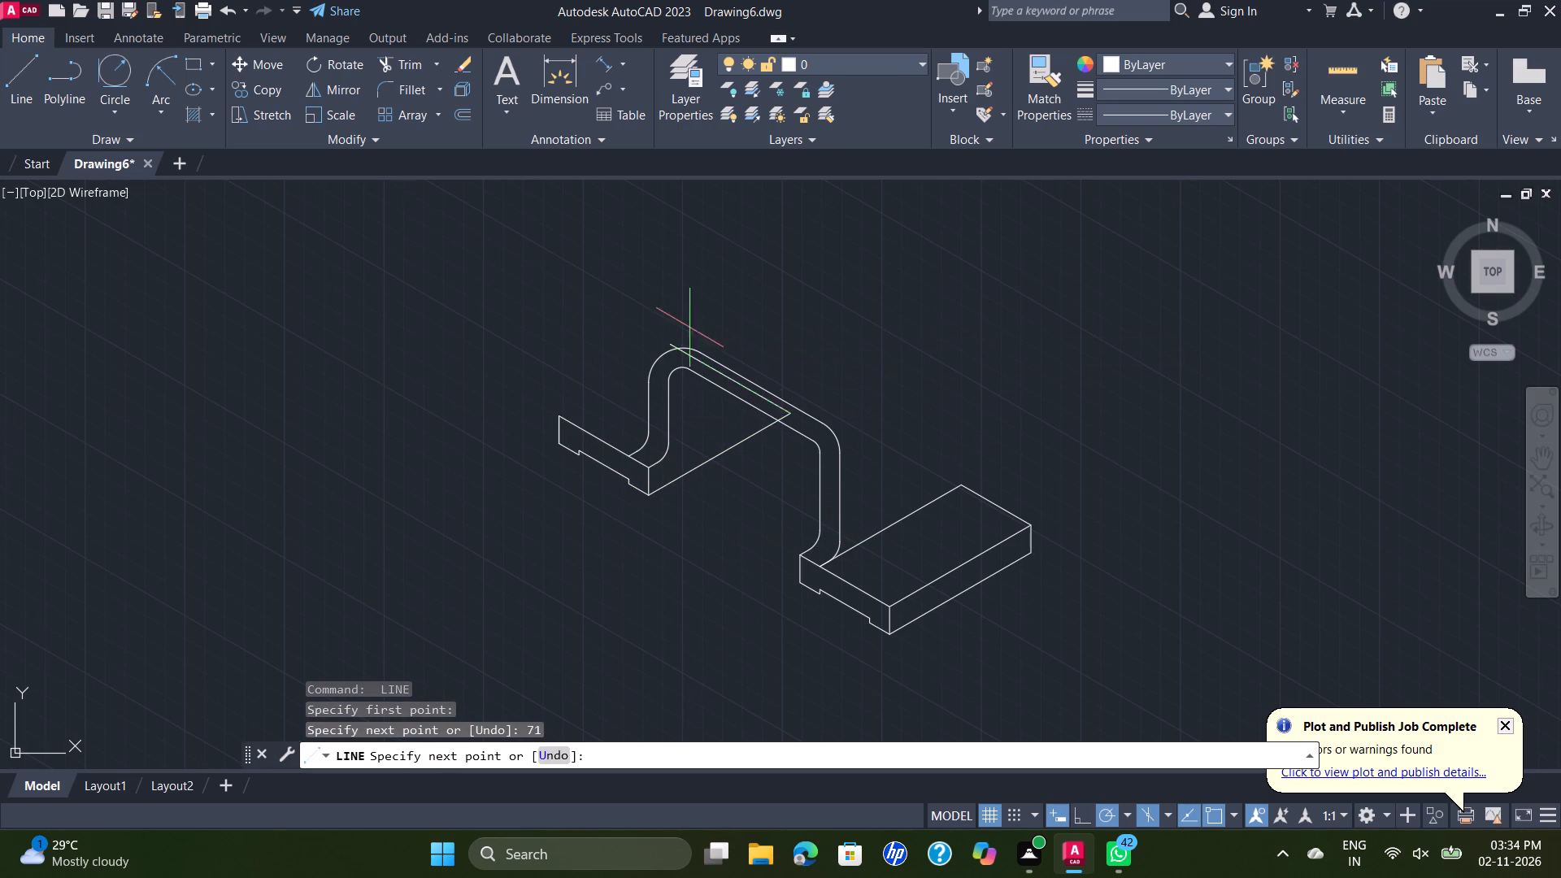
{"action": "key", "text": "Escape"}
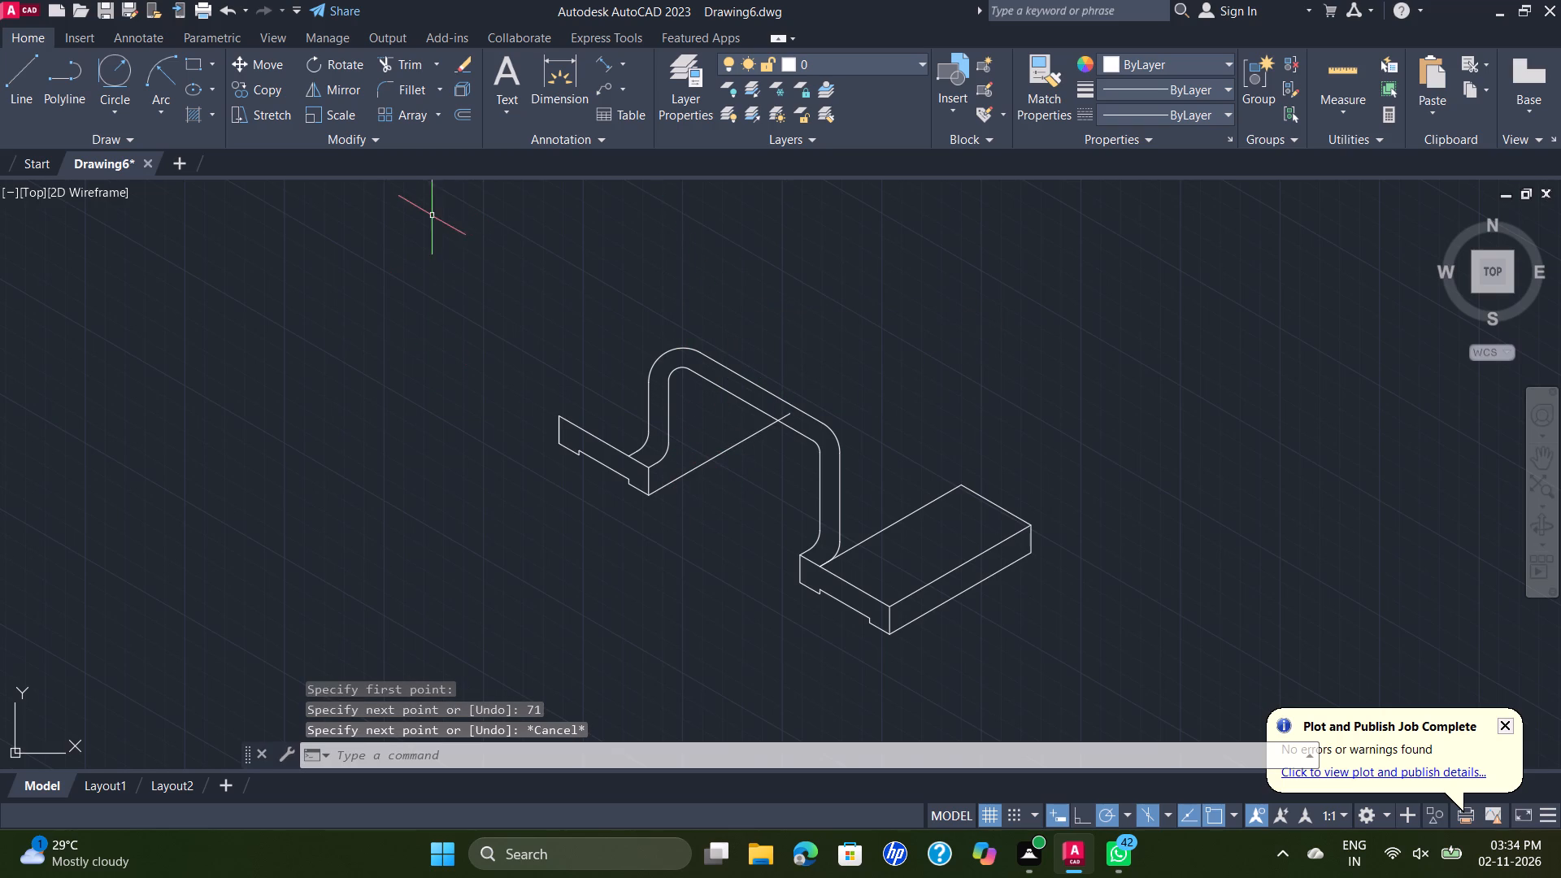
Trim the far foot's lower 71-long line where it extends past the arch's inner top edge.
{"action": "type", "text": "TR"}
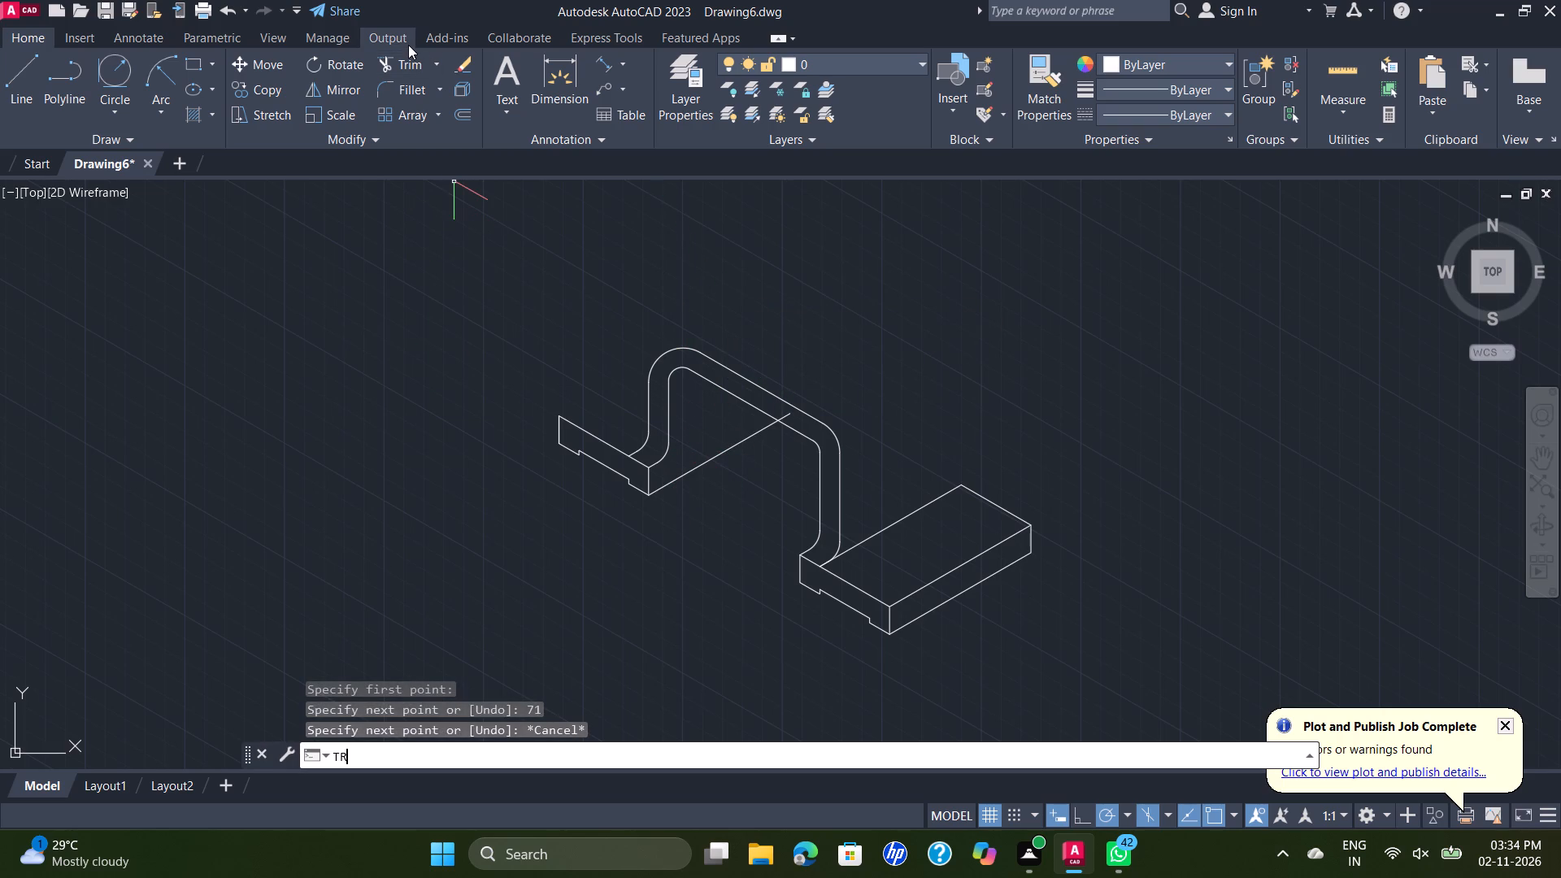
{"action": "key", "text": "Return"}
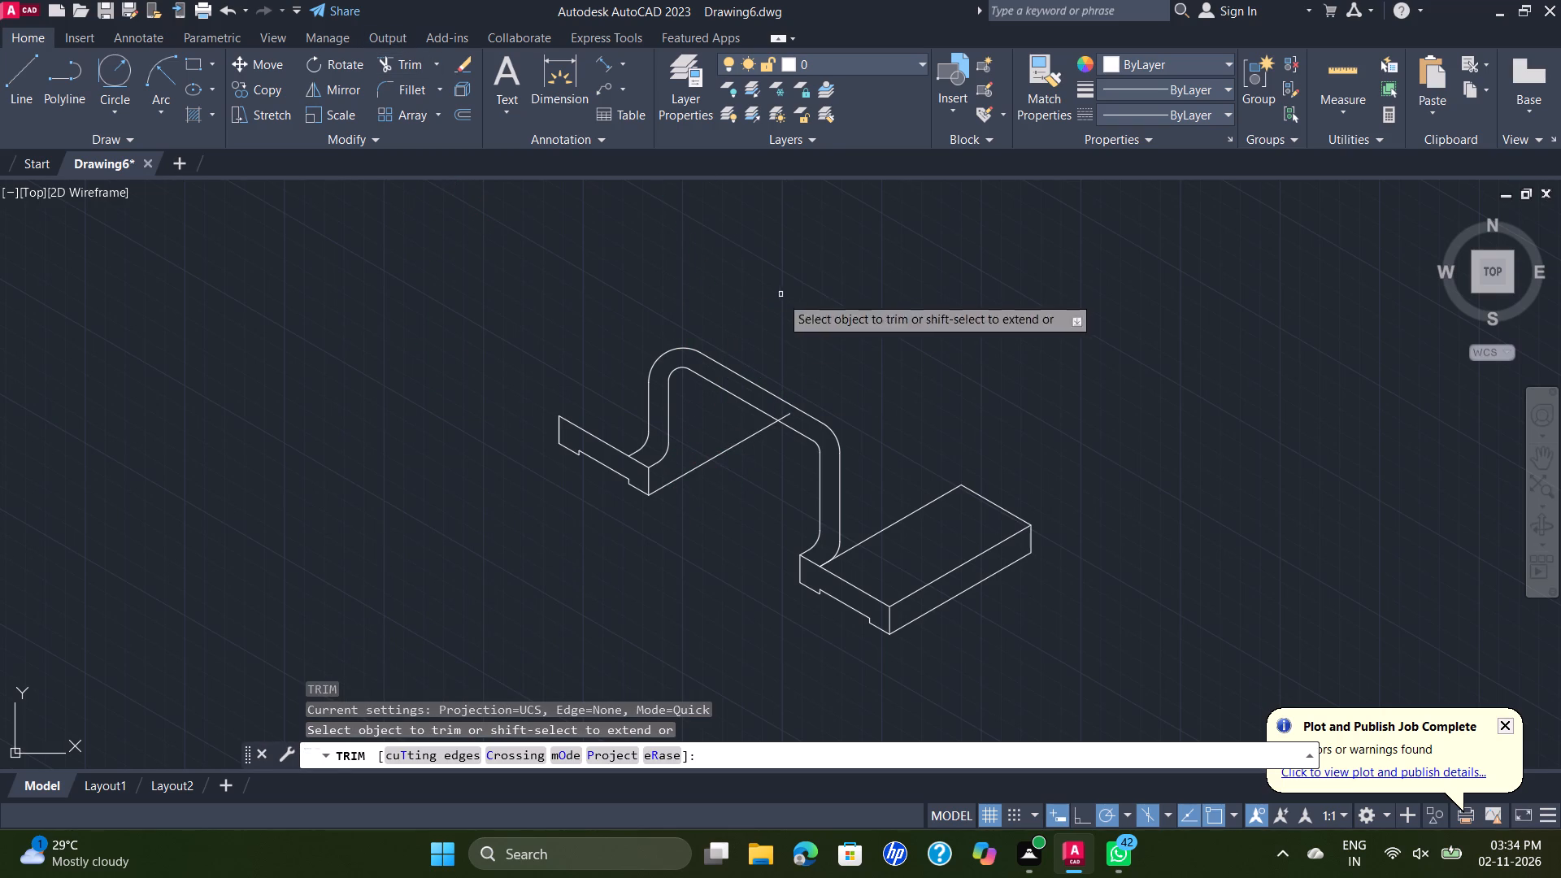
{"action": "left_click", "coordinate": [783, 416]}
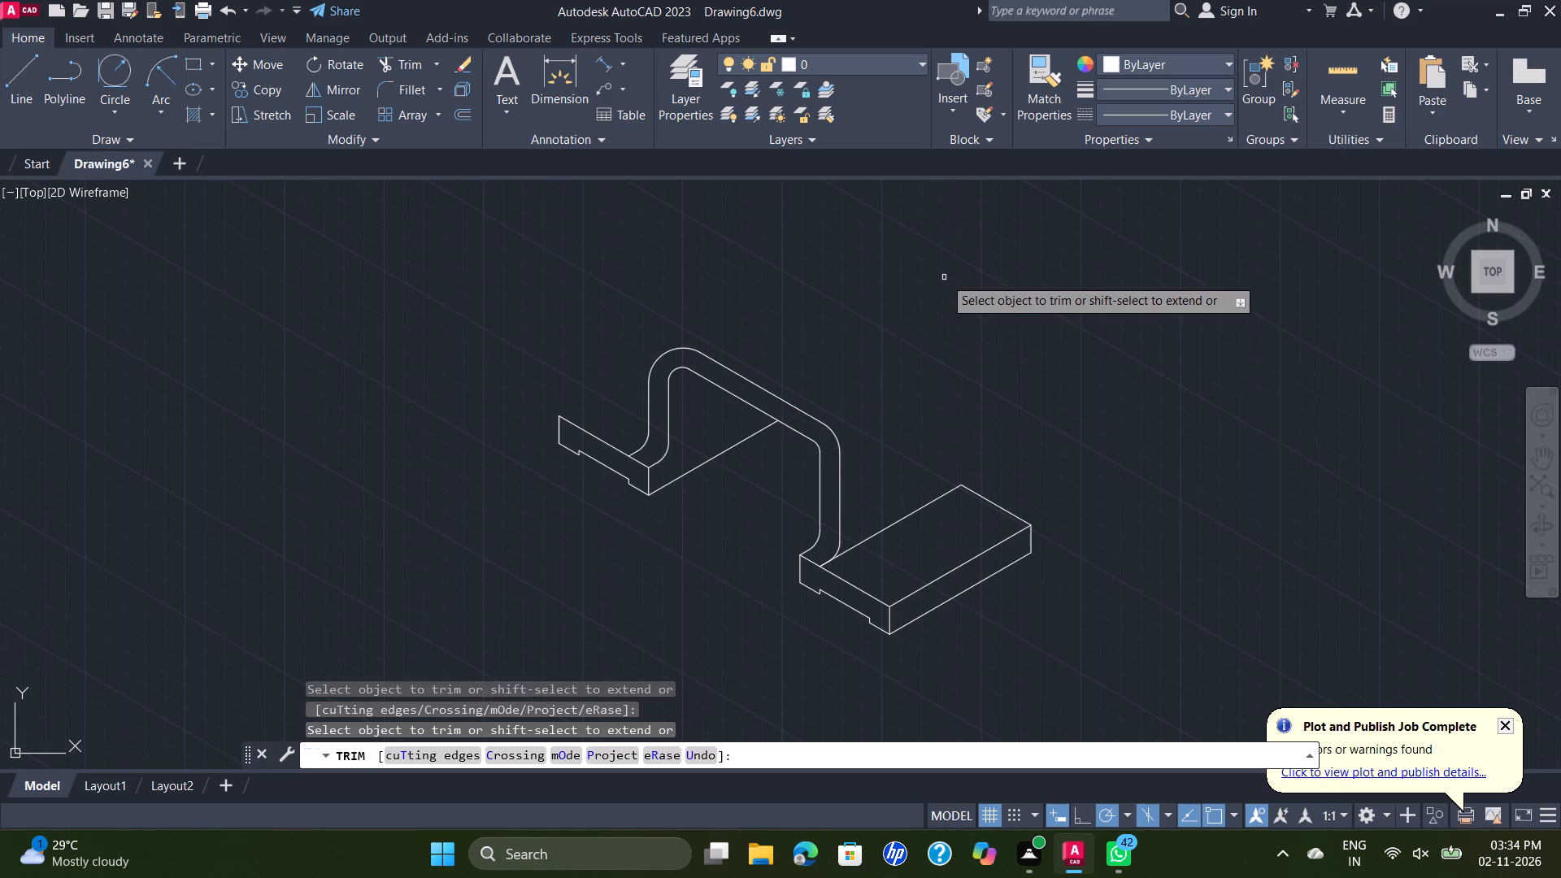
{"action": "key", "text": "Escape"}
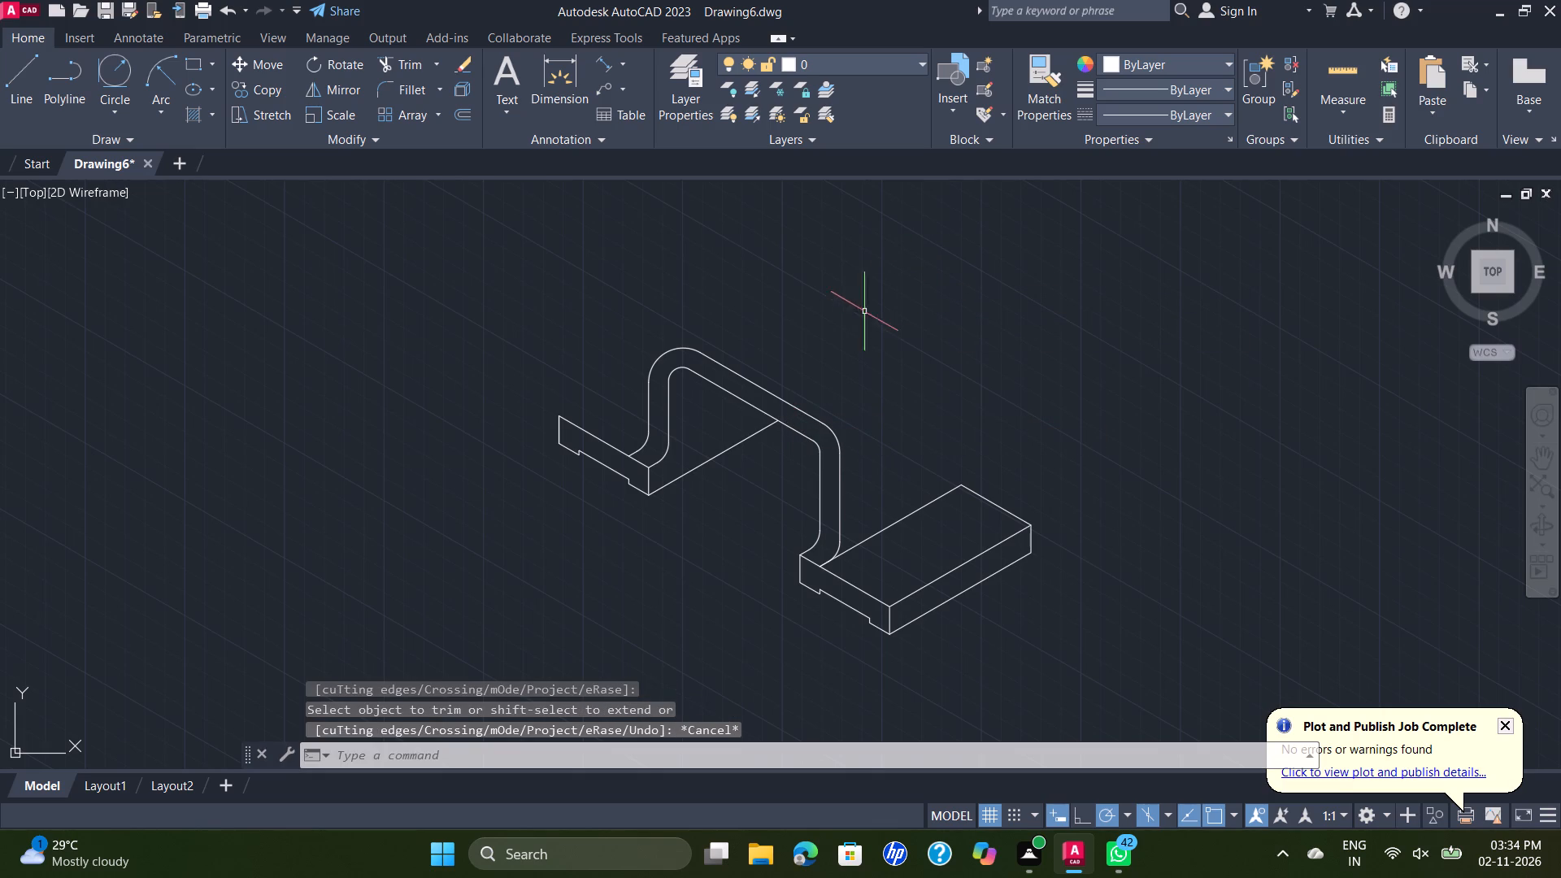
Draw a line 71 long at 30° from the far foot's outer upper corner.
{"action": "scroll", "coordinate": [785, 237], "scroll_direction": "down", "scroll_amount": 1}
{"action": "middle_click_drag", "start_coordinate": [786, 261], "coordinate": [780, 286]}
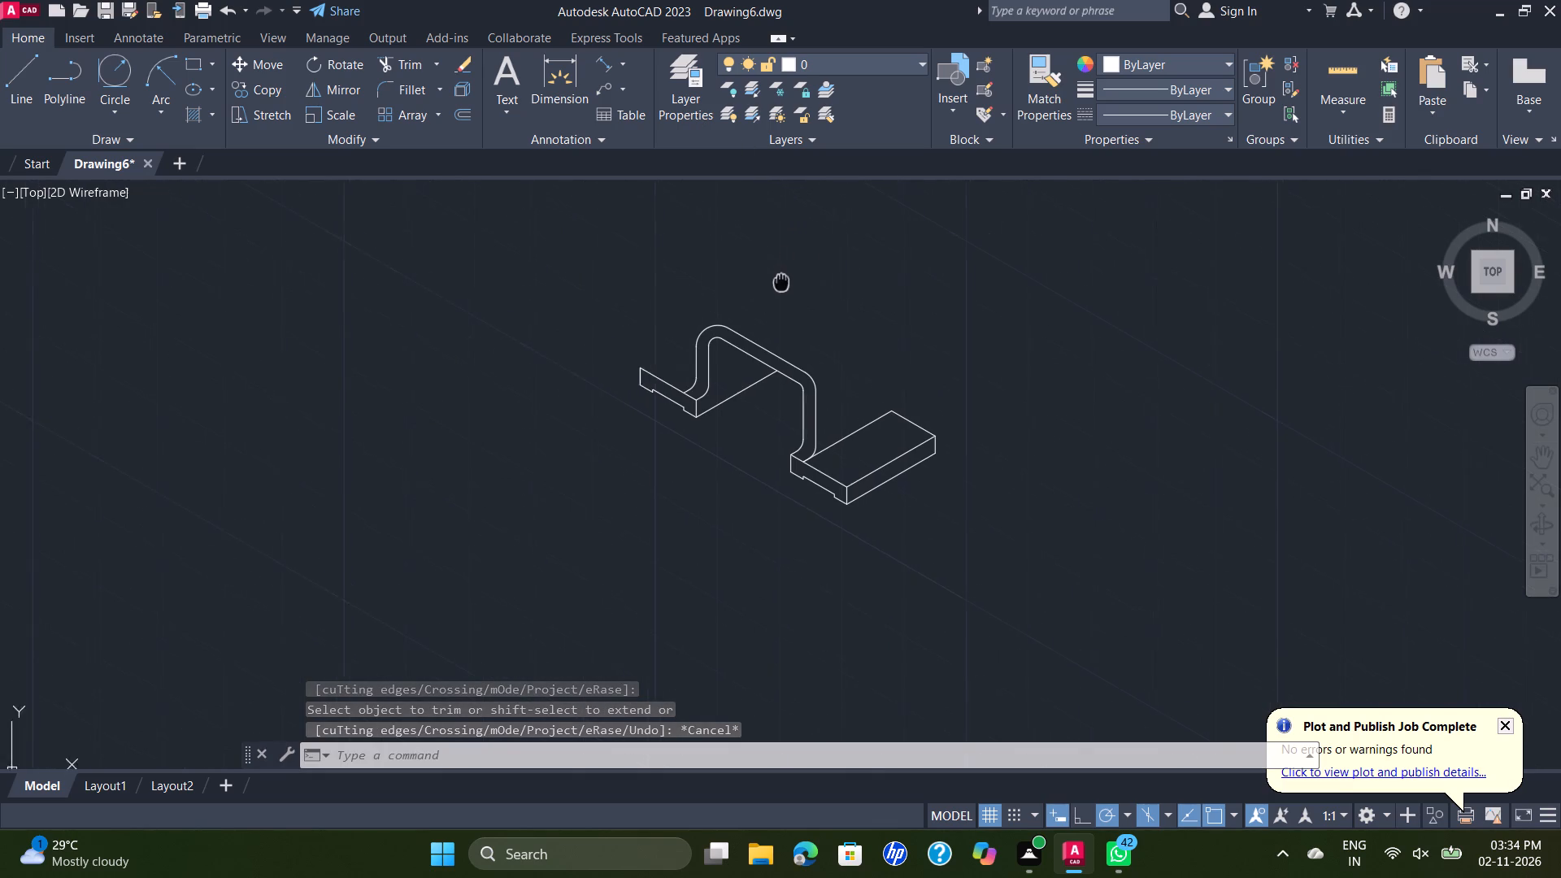
{"action": "middle_click_drag", "start_coordinate": [780, 286], "coordinate": [737, 376]}
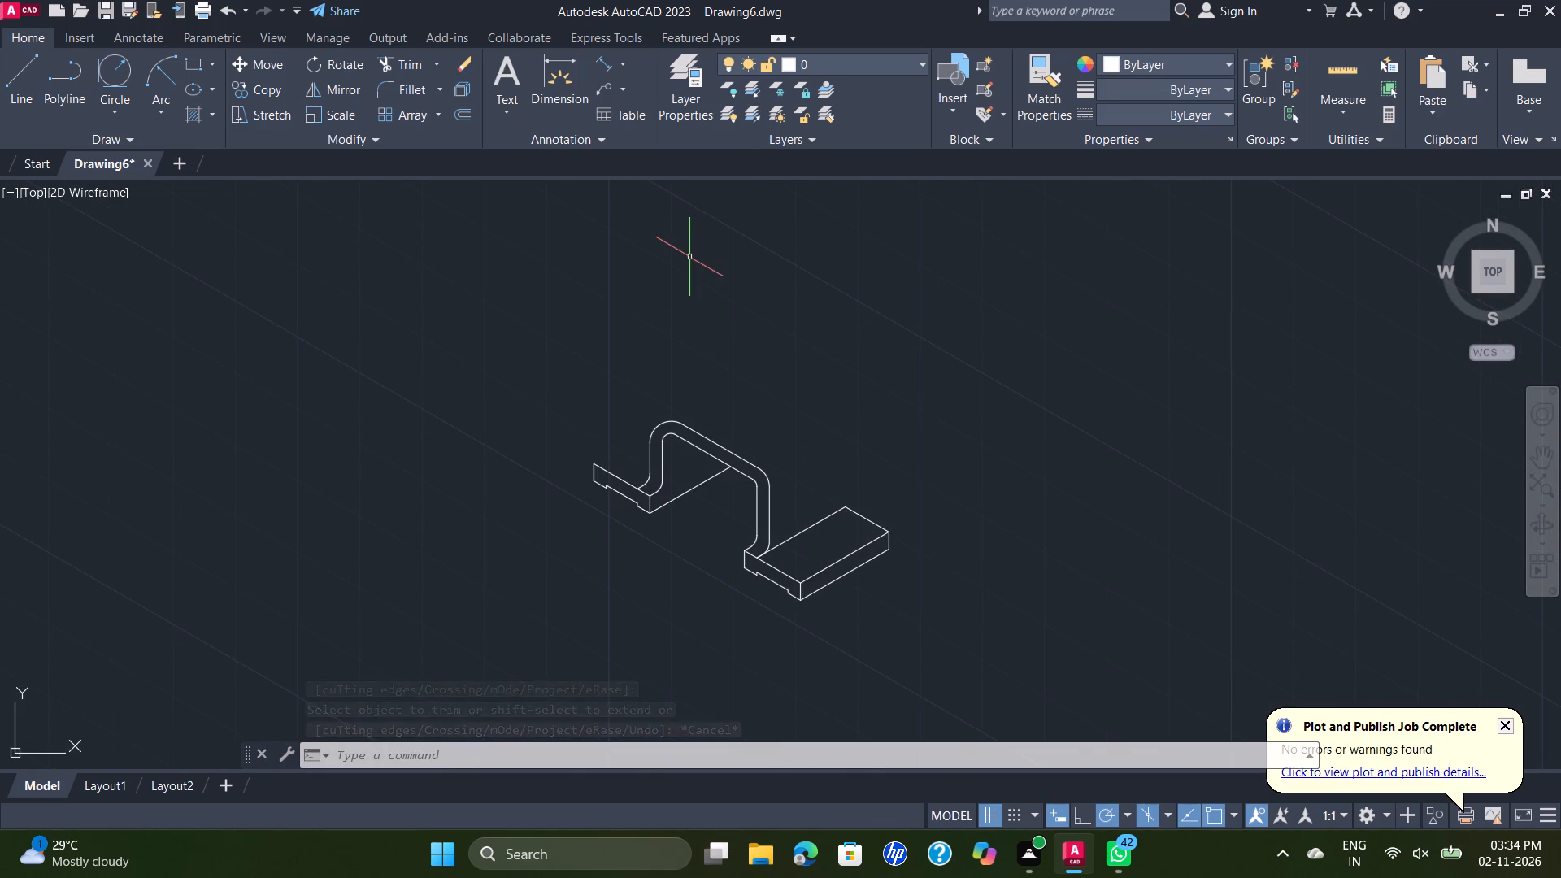
{"action": "key", "text": "l"}
{"action": "key", "text": "Return"}
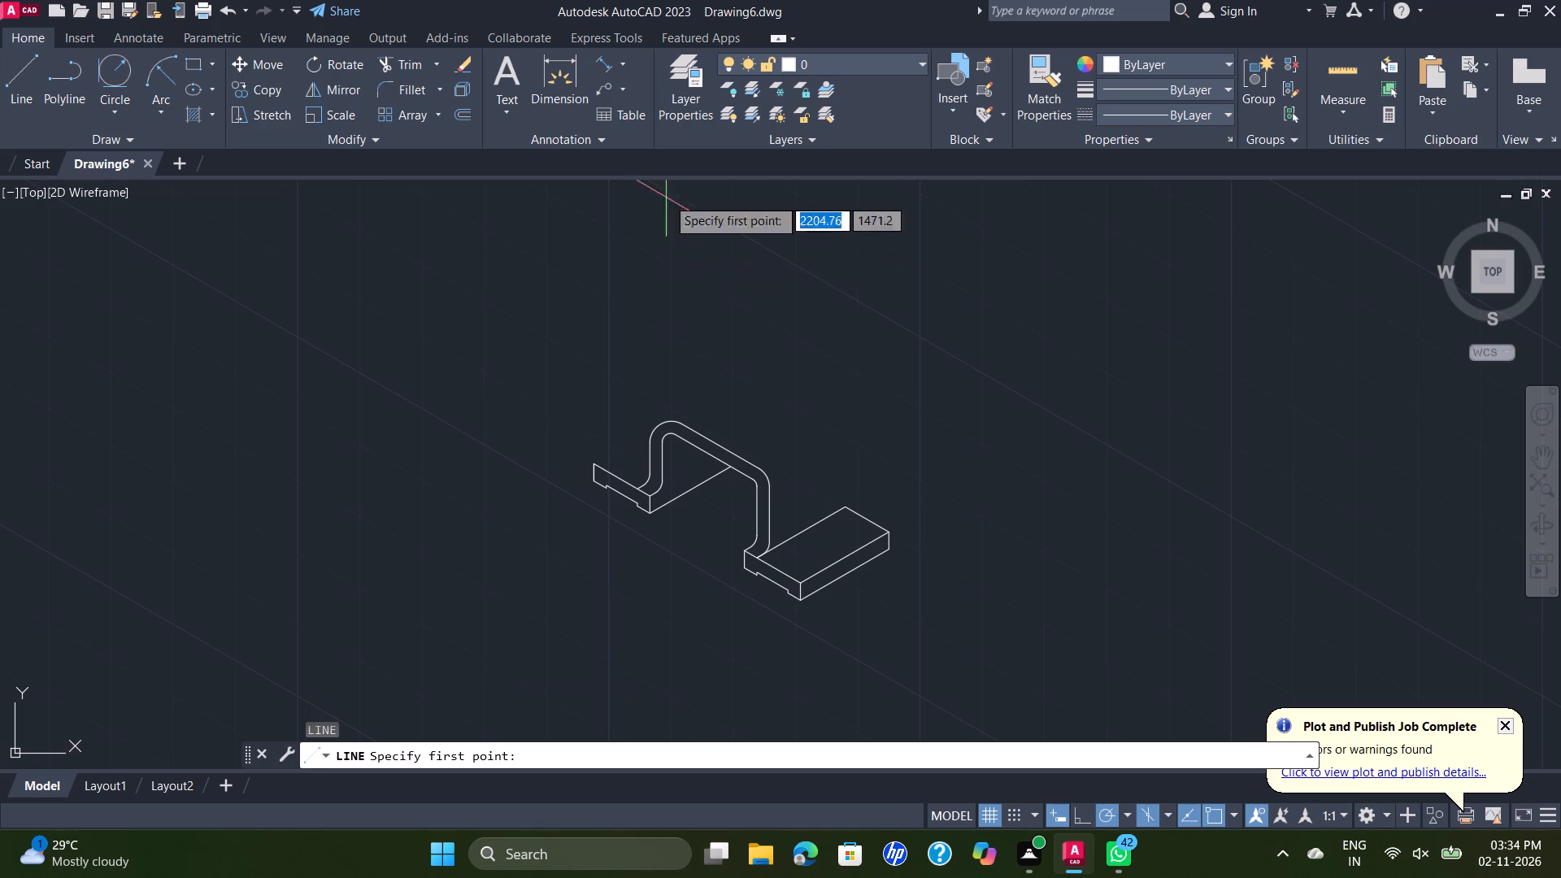
{"action": "left_click", "coordinate": [591, 460]}
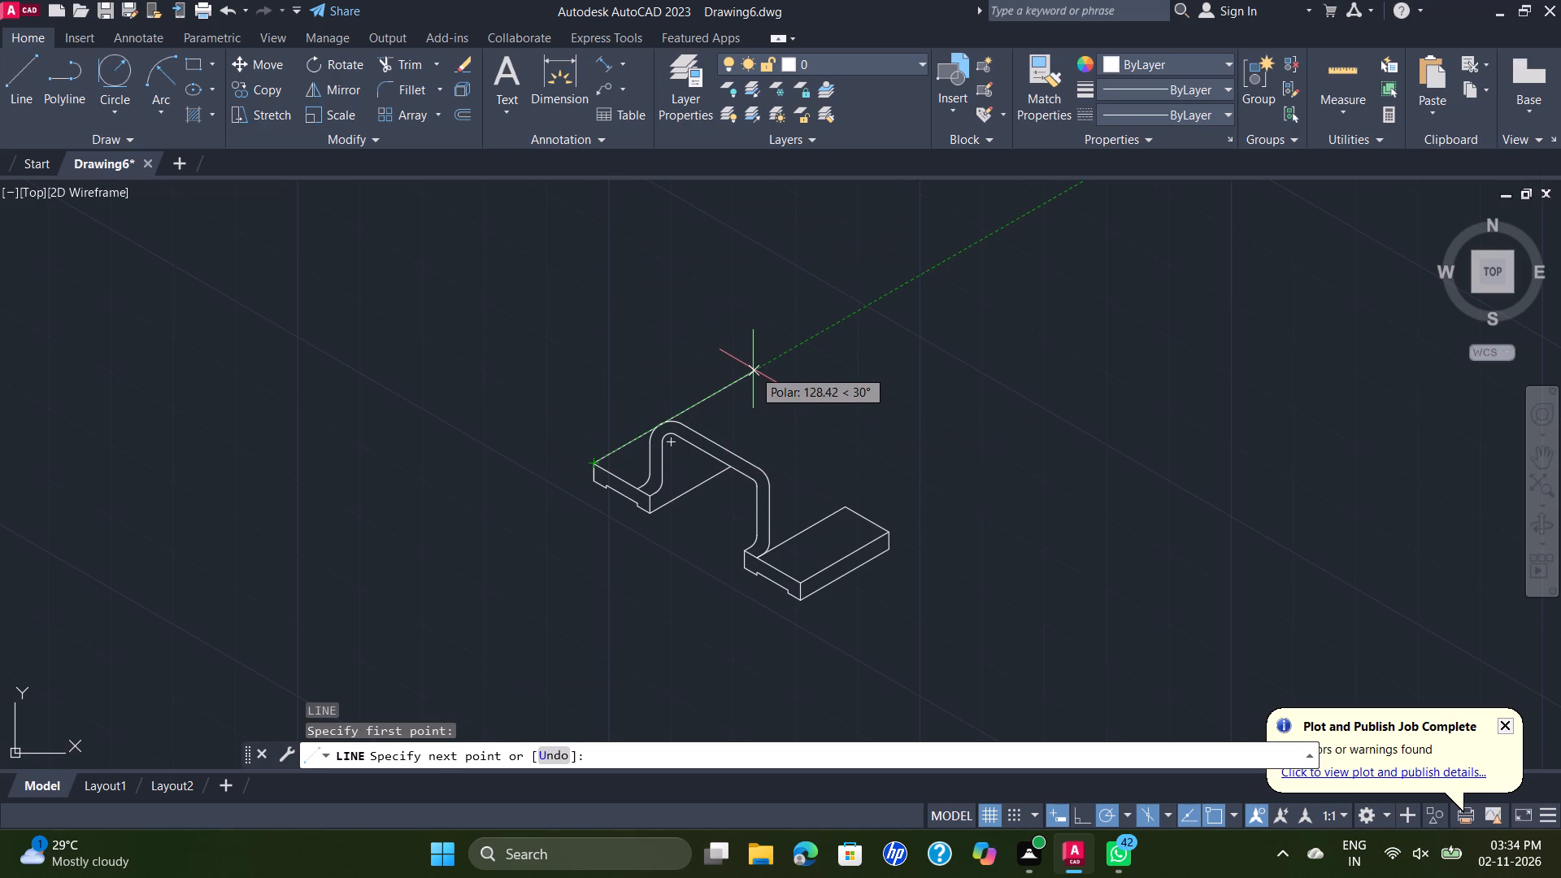
{"action": "type", "text": "71"}
{"action": "key", "text": "Return"}
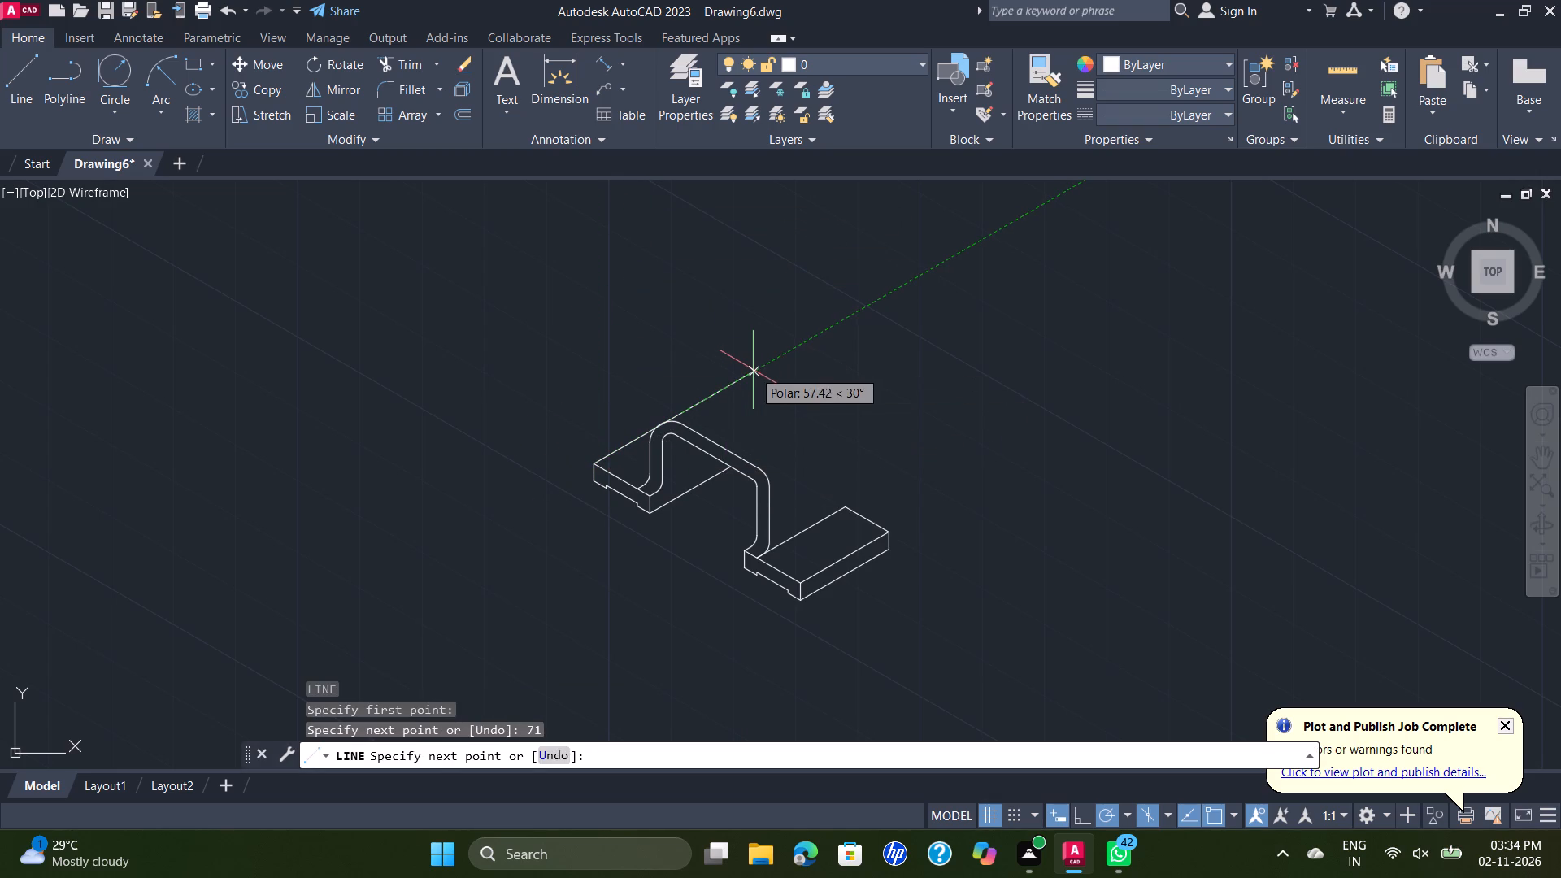
{"action": "key", "text": "Escape"}
Trim the far foot's upper 71-long line where it extends past the arch's outer rounded corner.
{"action": "type", "text": "TR"}
{"action": "key", "text": "Return"}
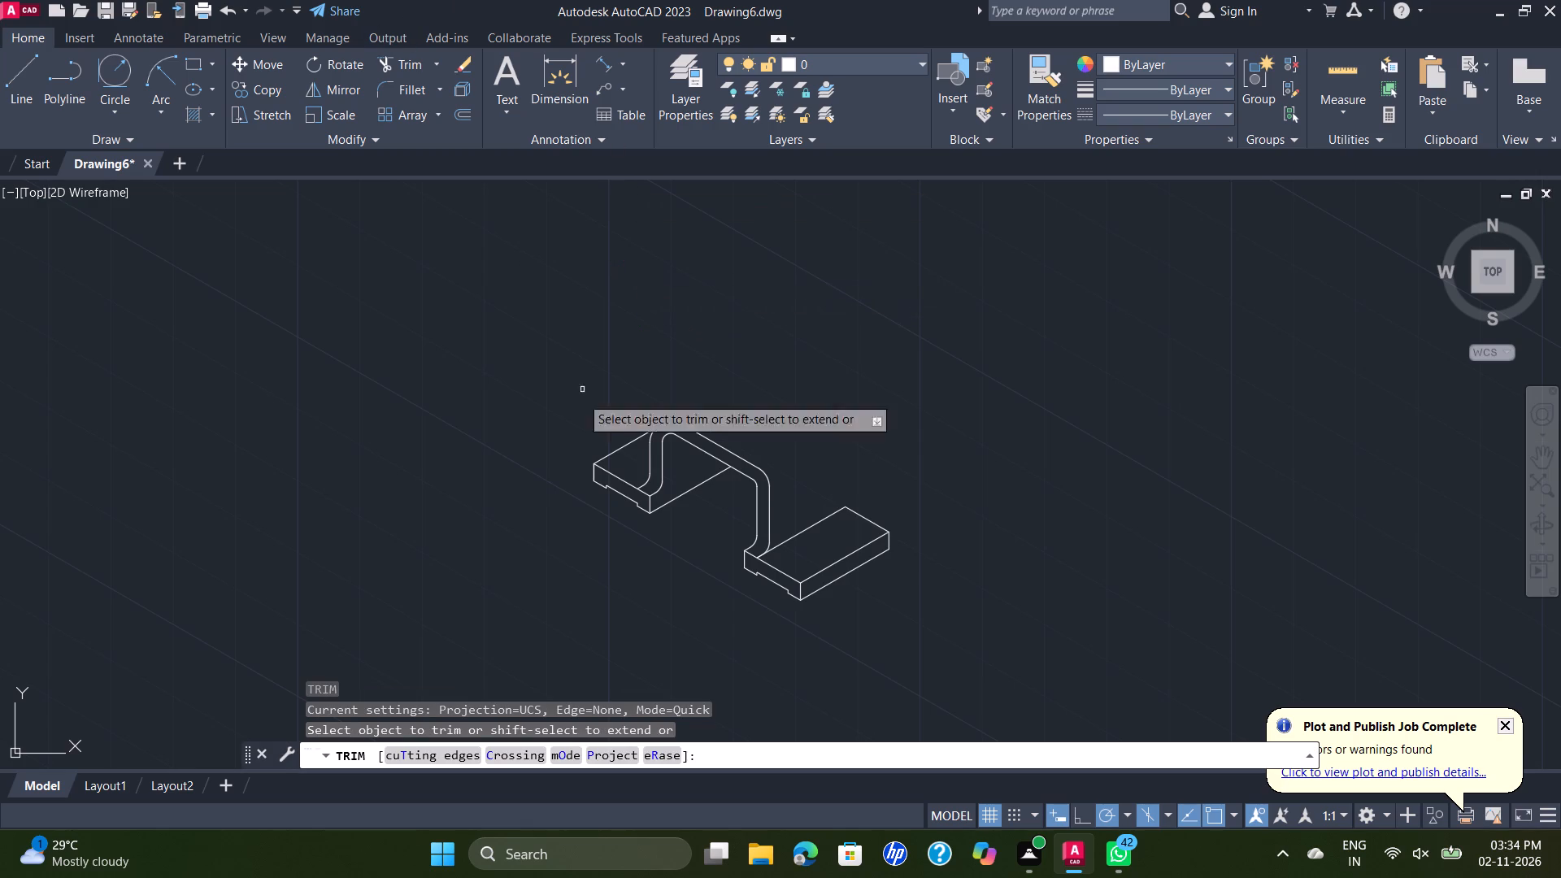
{"action": "scroll", "coordinate": [681, 424], "scroll_direction": "up", "scroll_amount": 2}
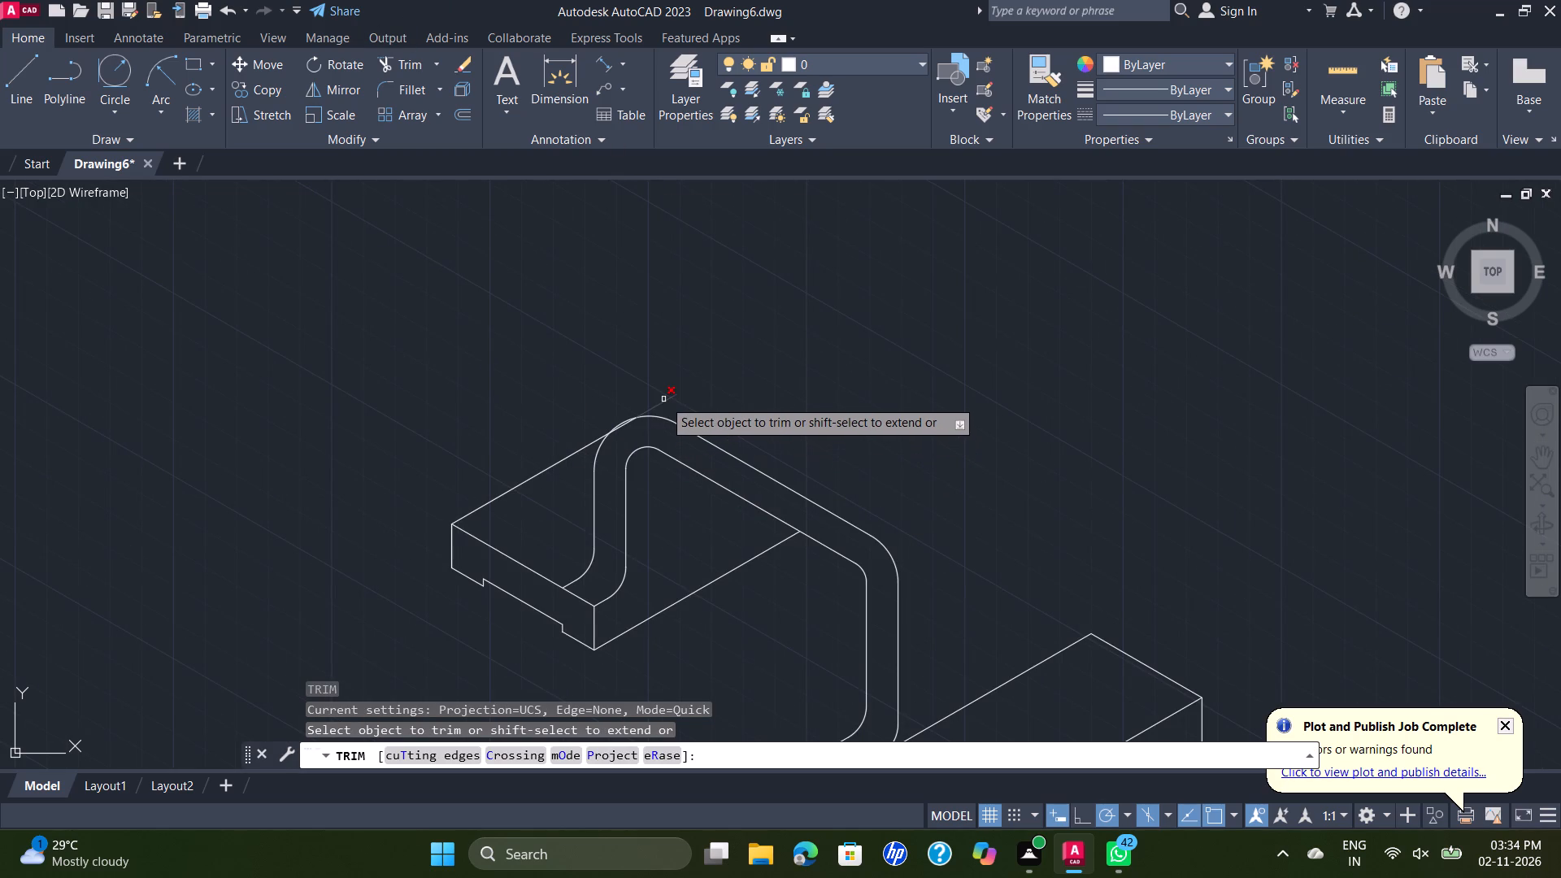
{"action": "left_click", "coordinate": [664, 399]}
{"action": "scroll", "coordinate": [643, 444], "scroll_direction": "up", "scroll_amount": 2}
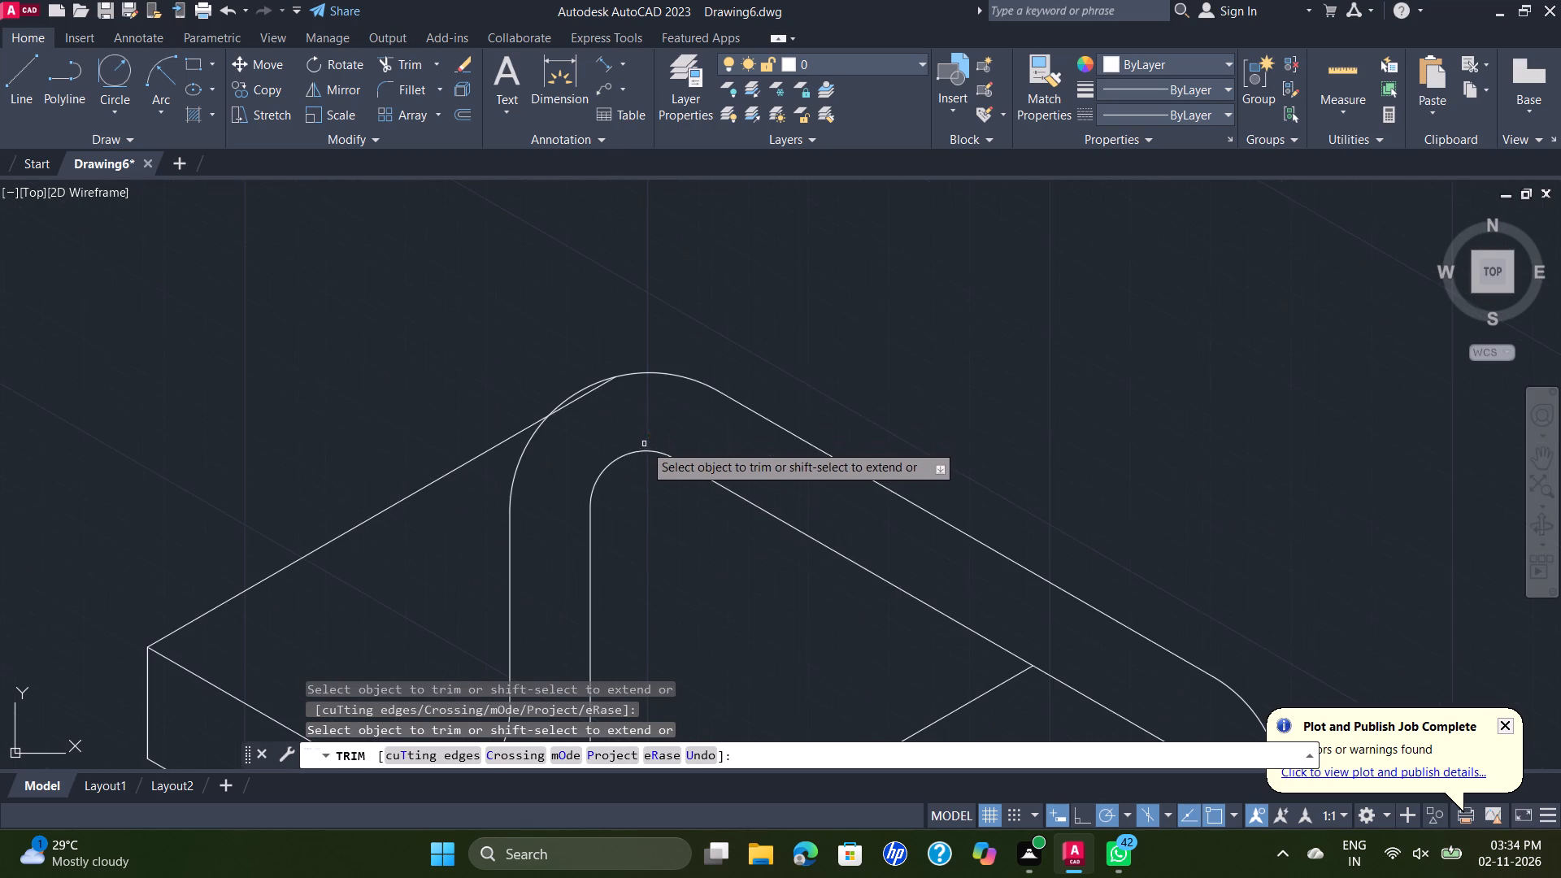
{"action": "left_click", "coordinate": [580, 398]}
{"action": "scroll", "coordinate": [823, 335], "scroll_direction": "down", "scroll_amount": 3}
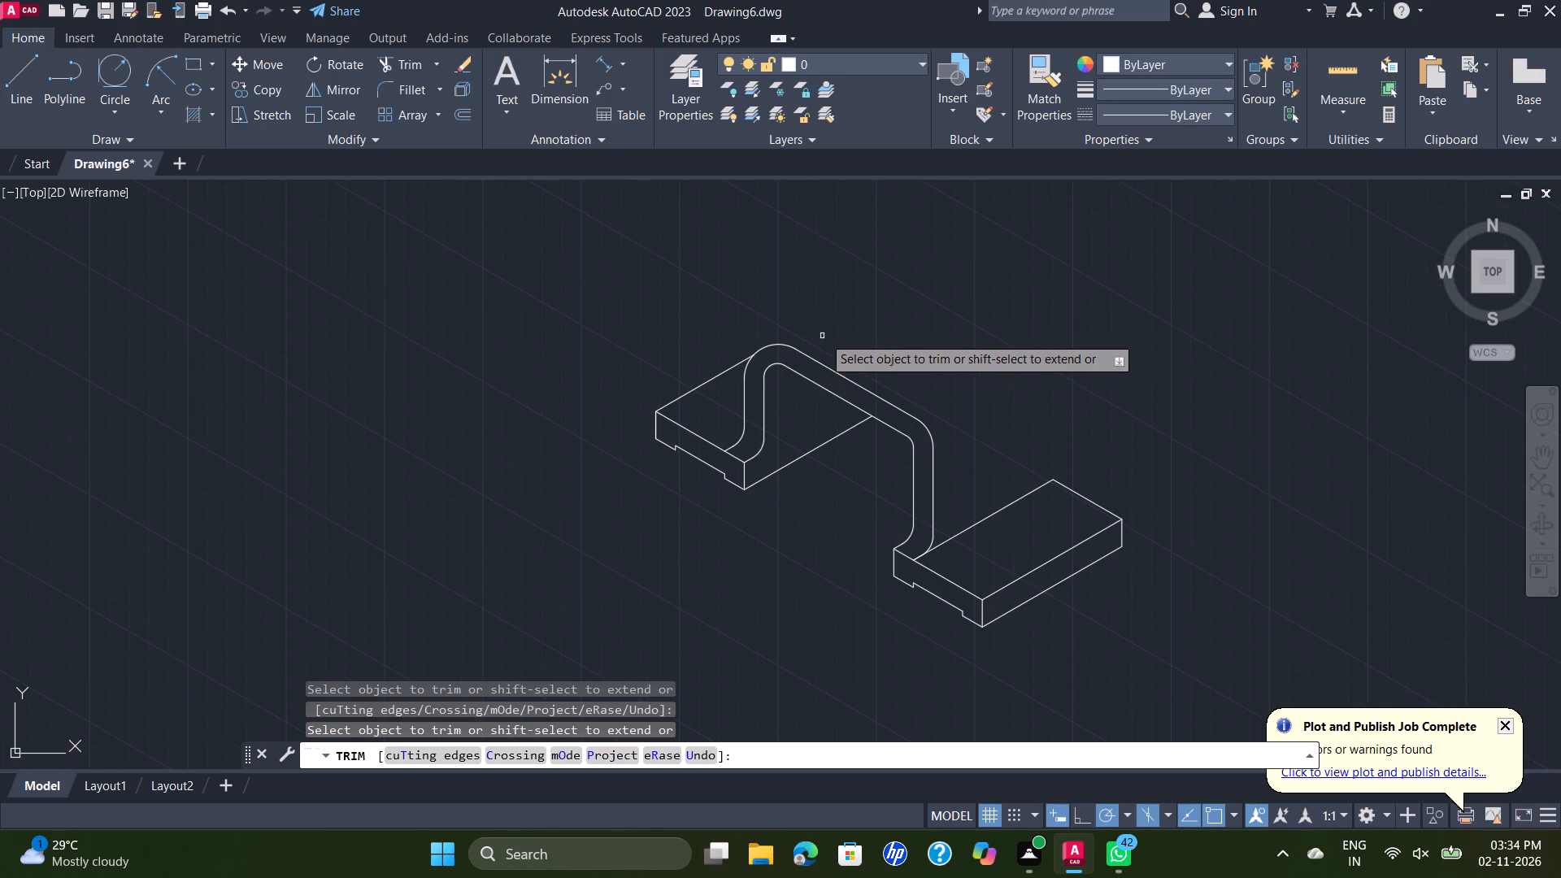
{"action": "key", "text": "Escape"}
Draw connected lines from the near foot's rear upper corner: 10 long at 210°, 53 at 90°, and 96 at 150°.
{"action": "scroll", "coordinate": [960, 332], "scroll_direction": "down", "scroll_amount": 1}
{"action": "middle_click_drag", "start_coordinate": [960, 333], "coordinate": [819, 402]}
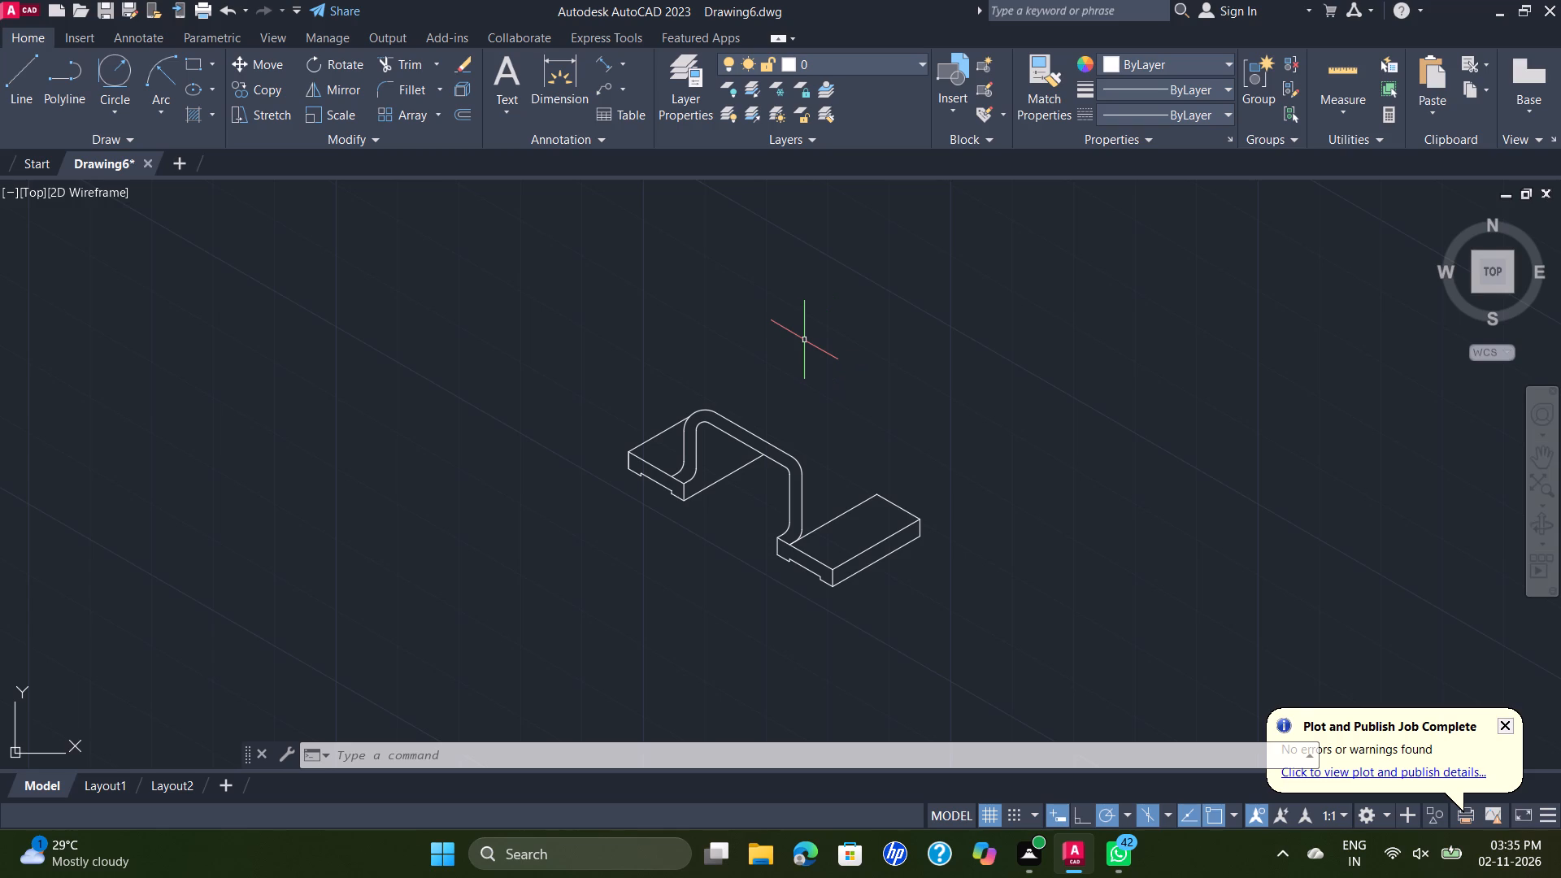
{"action": "key", "text": "l"}
{"action": "key", "text": "Return"}
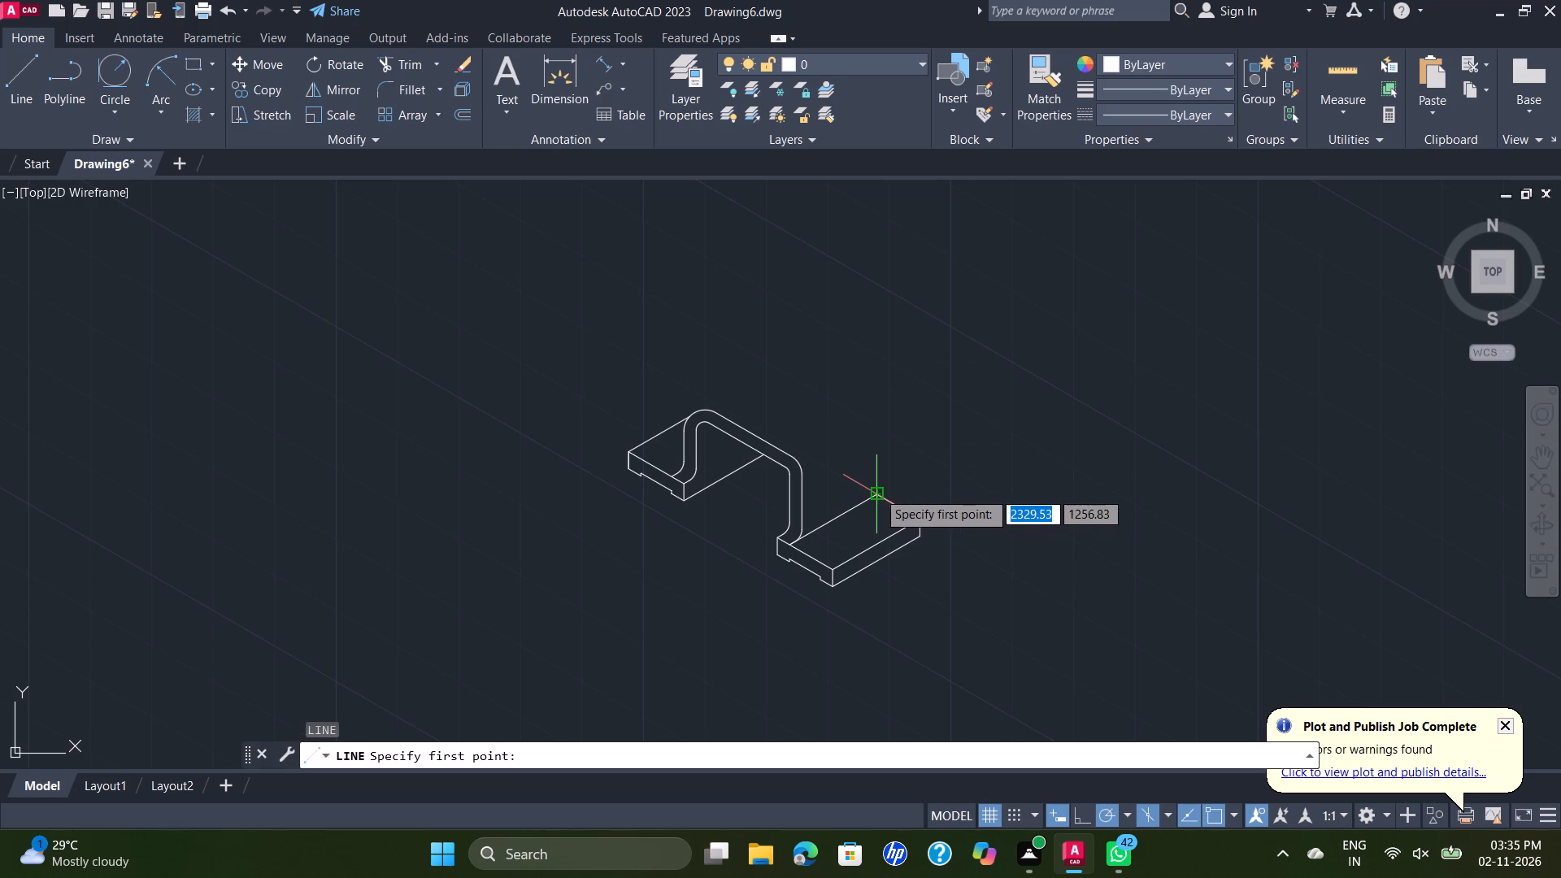
{"action": "scroll", "coordinate": [880, 491], "scroll_direction": "up", "scroll_amount": 3}
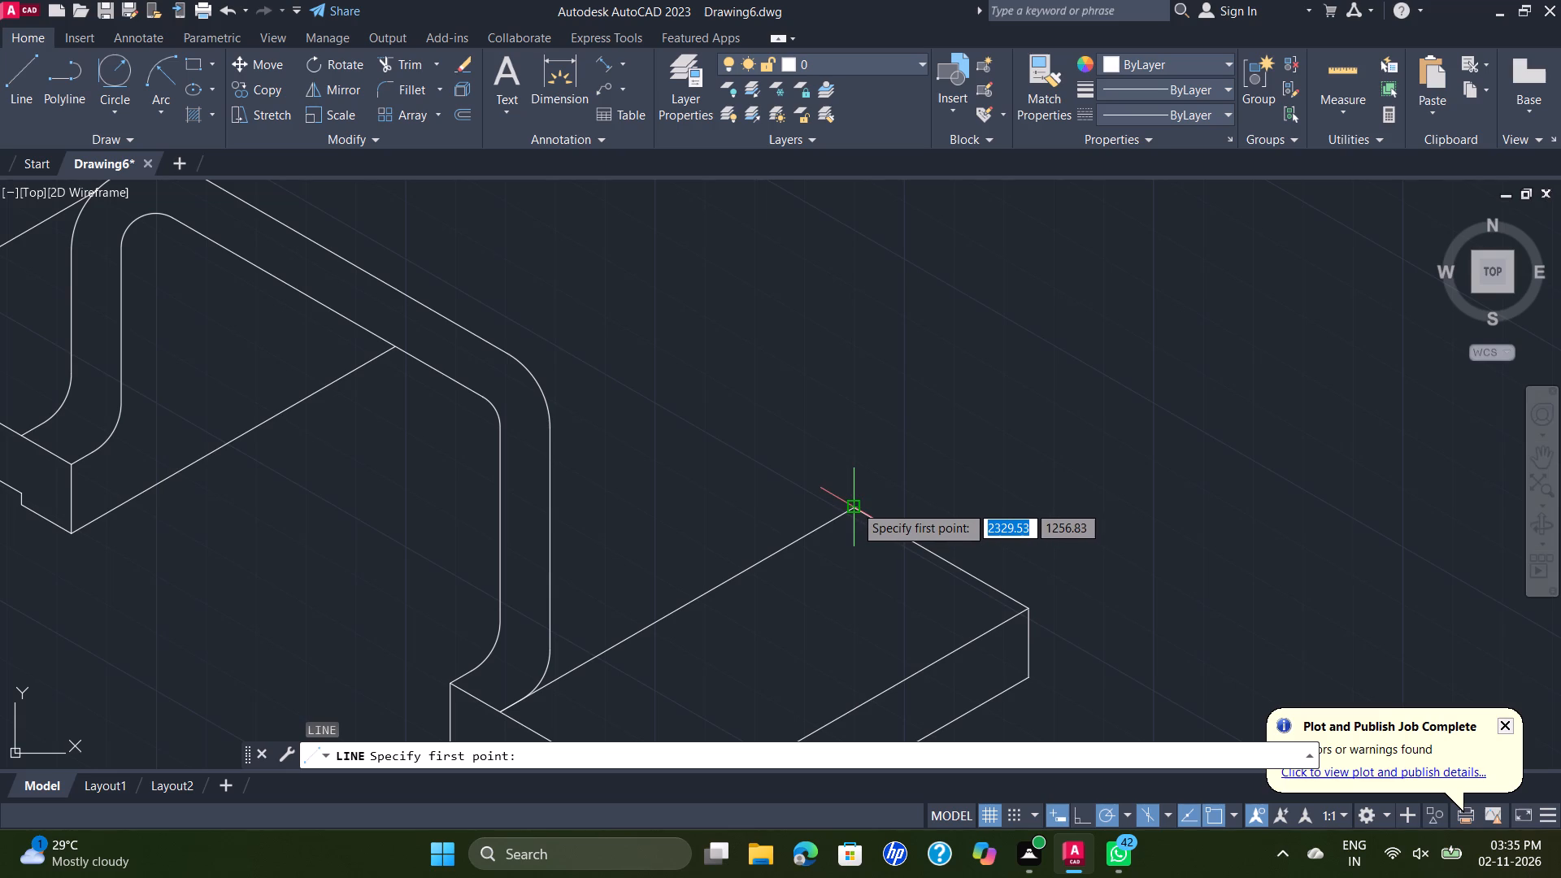
{"action": "left_click", "coordinate": [854, 505]}
{"action": "scroll", "coordinate": [675, 605], "scroll_direction": "down", "scroll_amount": 1}
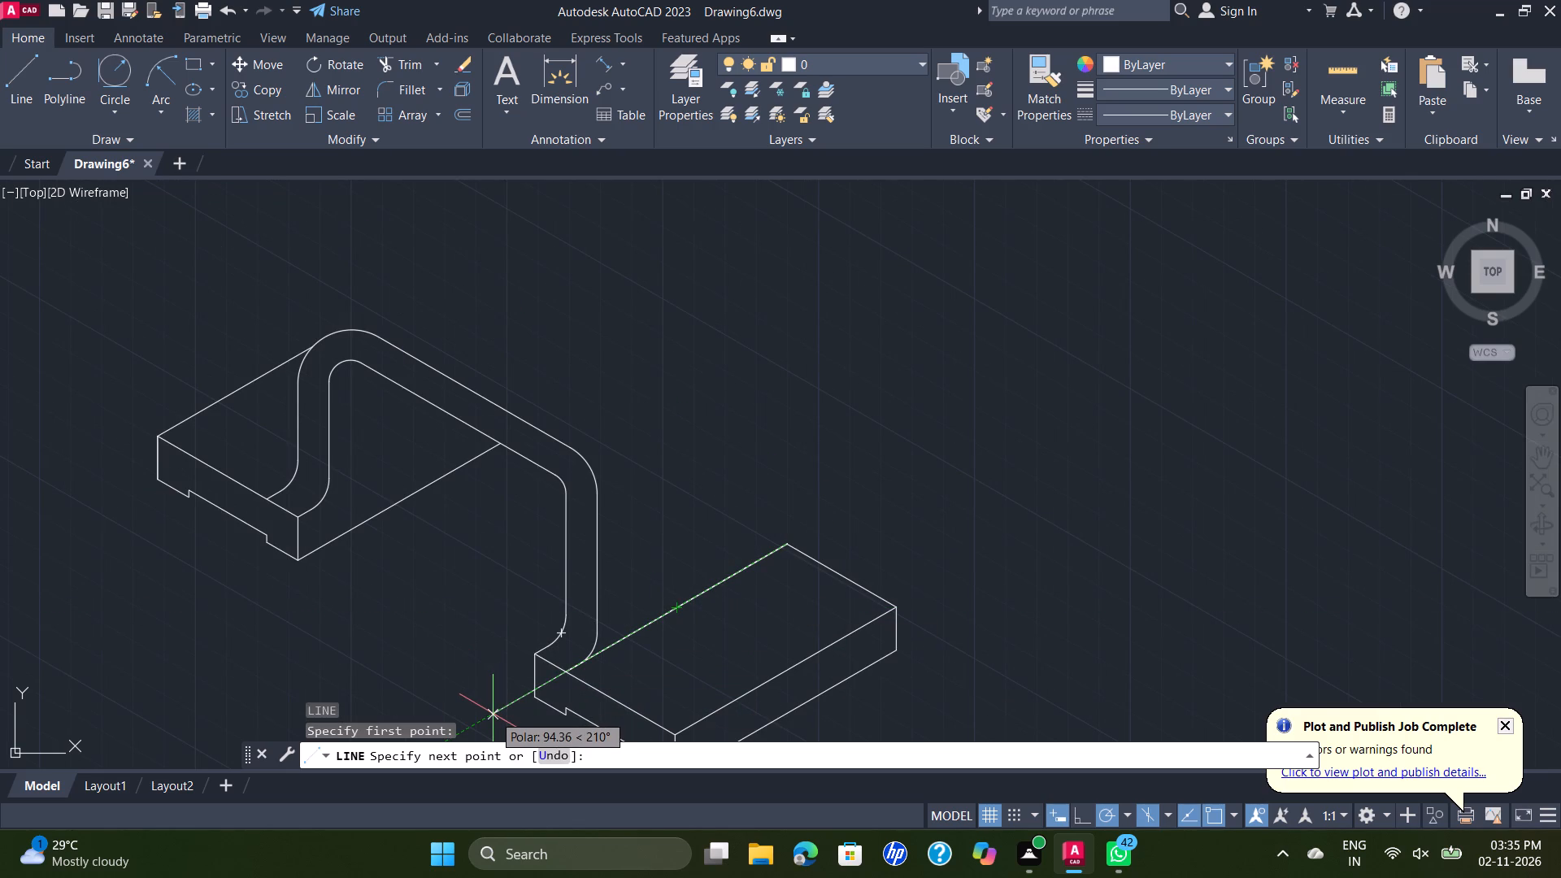
{"action": "type", "text": "10"}
{"action": "key", "text": "Return"}
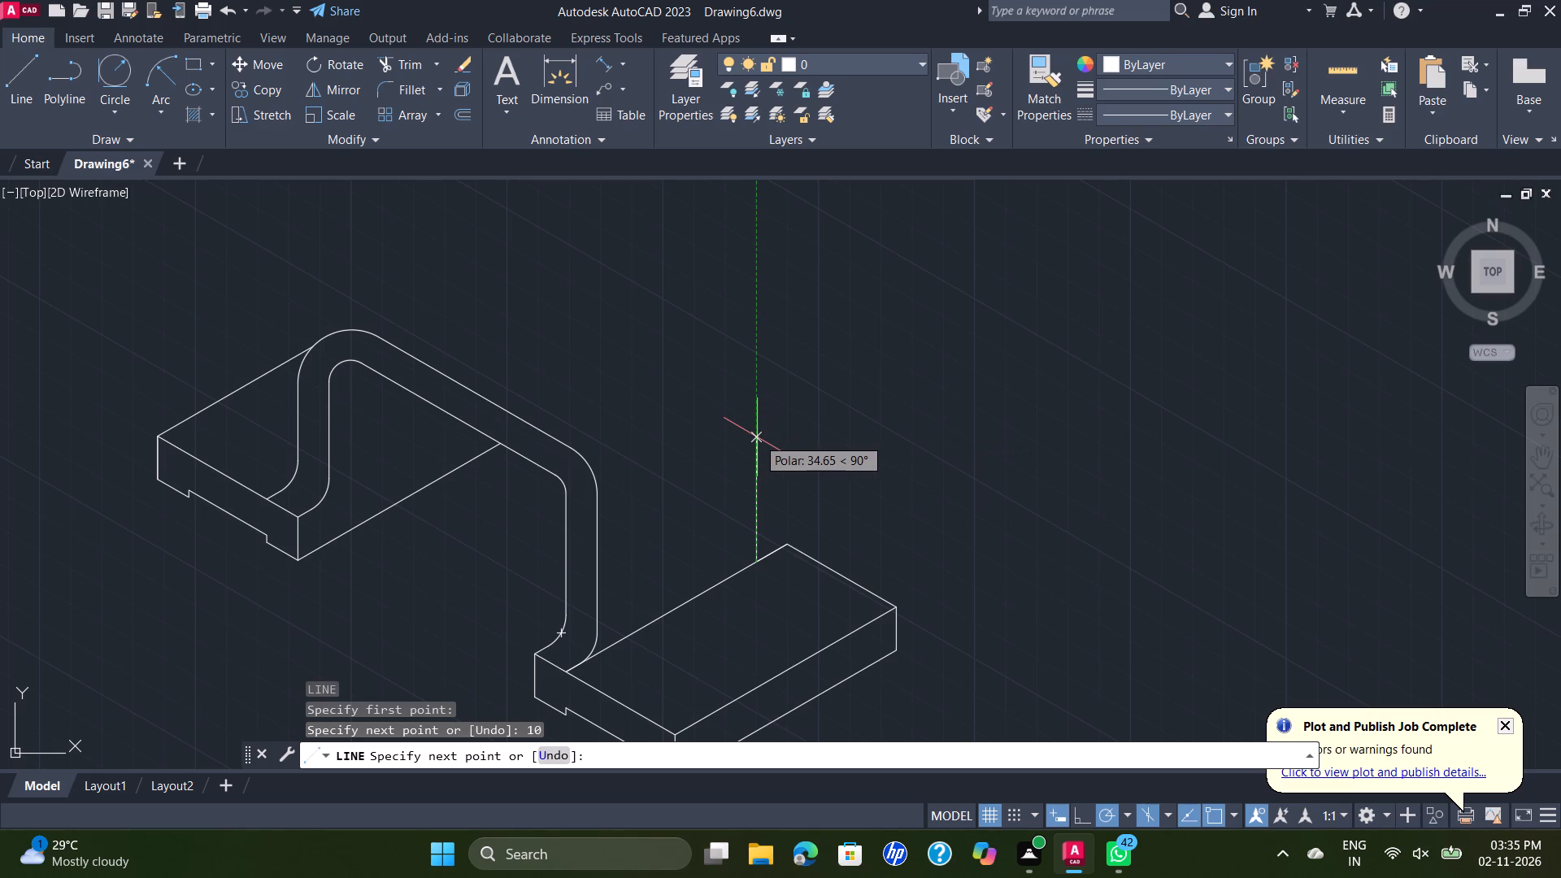
{"action": "type", "text": "53"}
{"action": "key", "text": "Return"}
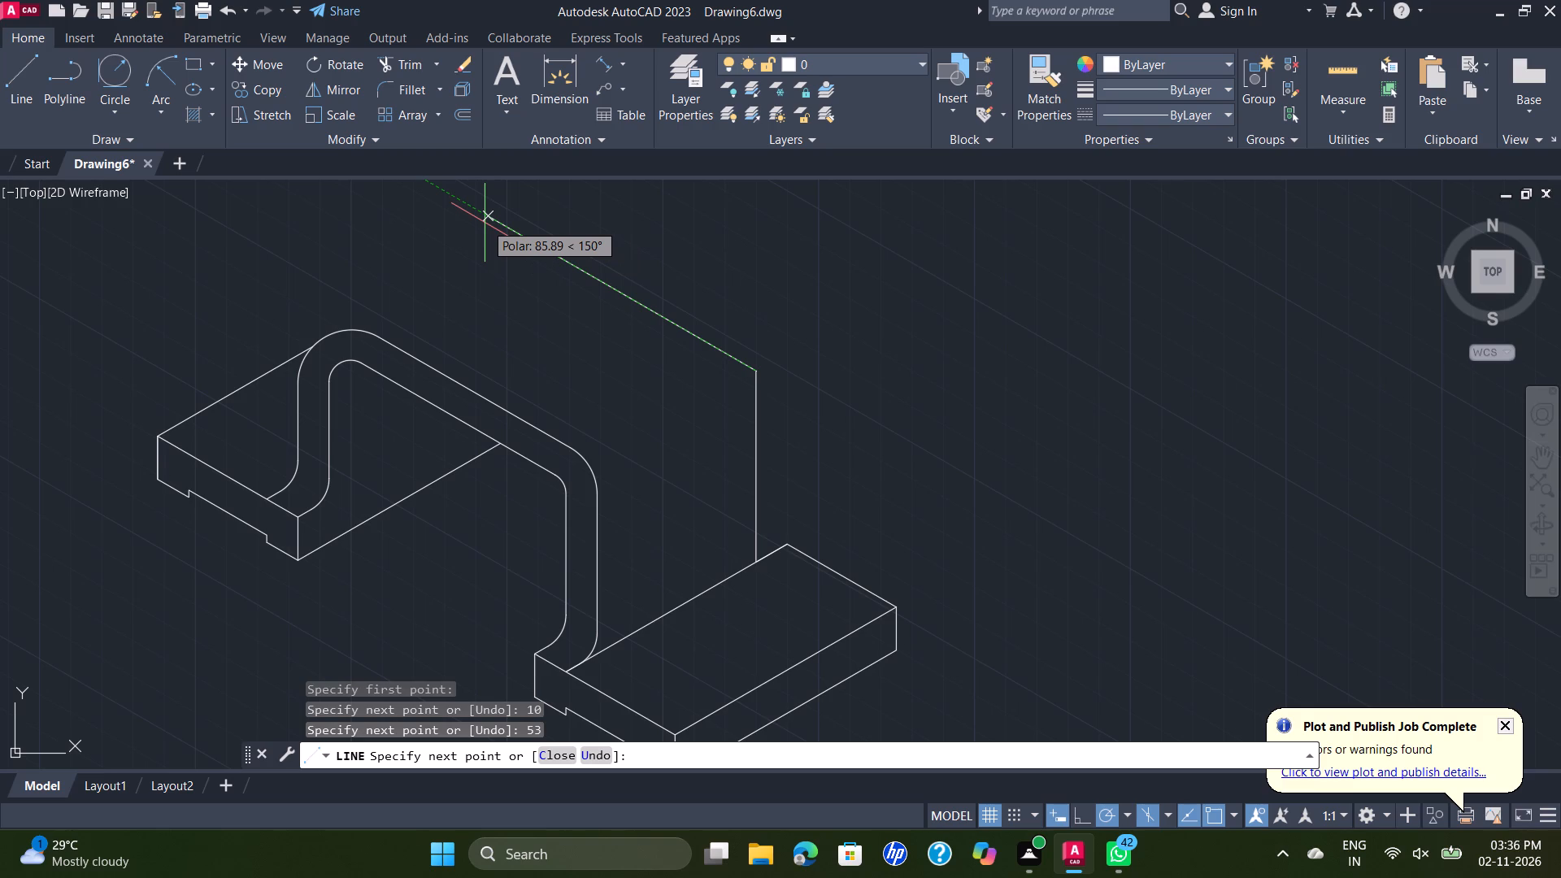
{"action": "type", "text": "96"}
{"action": "key", "text": "Return"}
{"action": "key", "text": "Escape"}
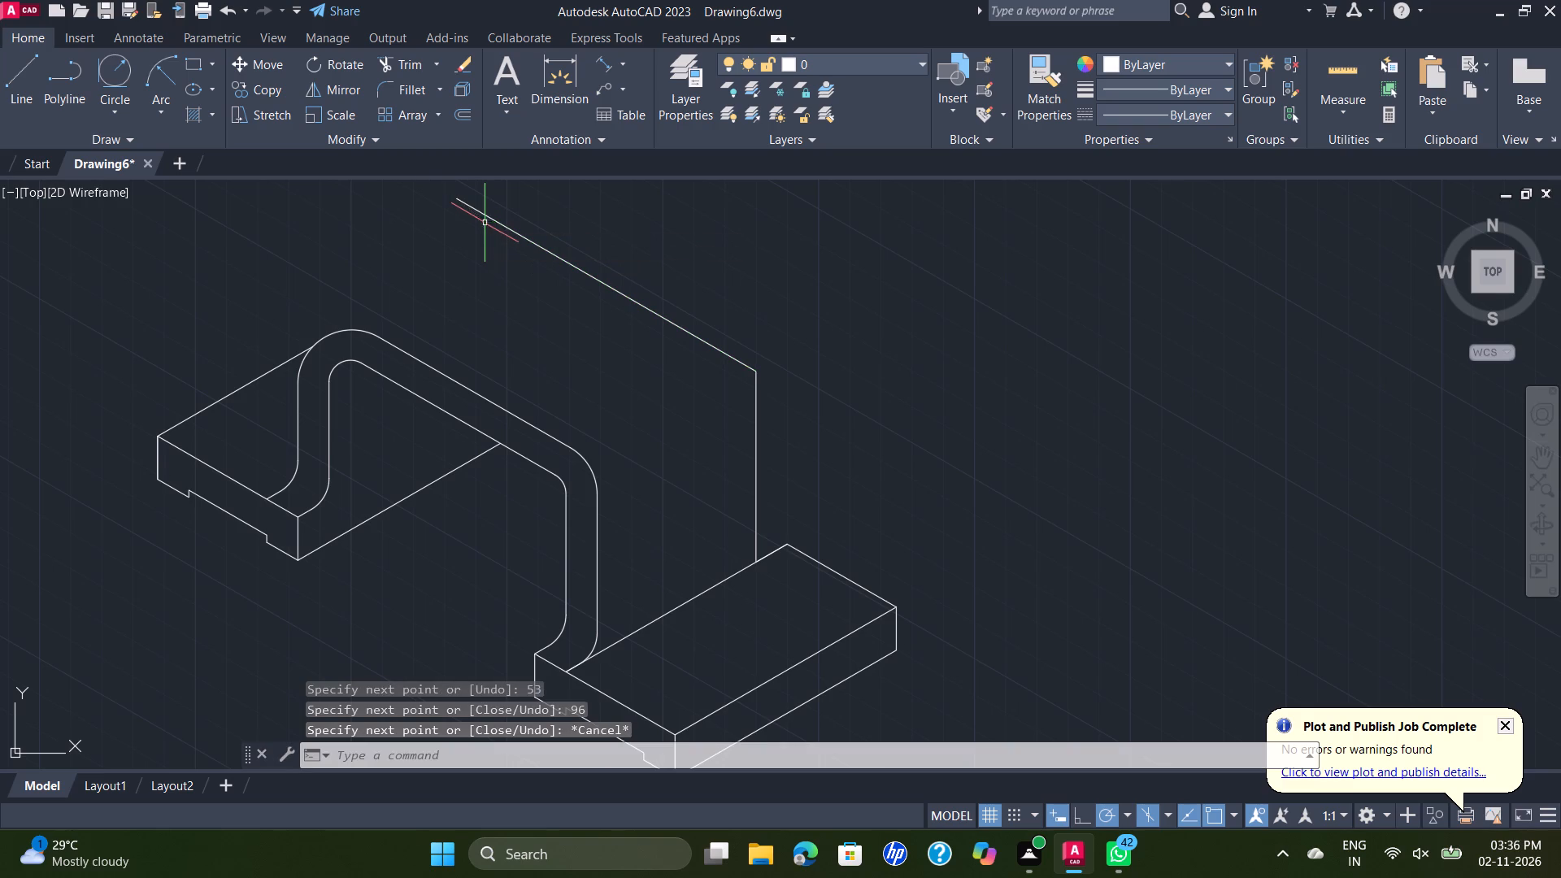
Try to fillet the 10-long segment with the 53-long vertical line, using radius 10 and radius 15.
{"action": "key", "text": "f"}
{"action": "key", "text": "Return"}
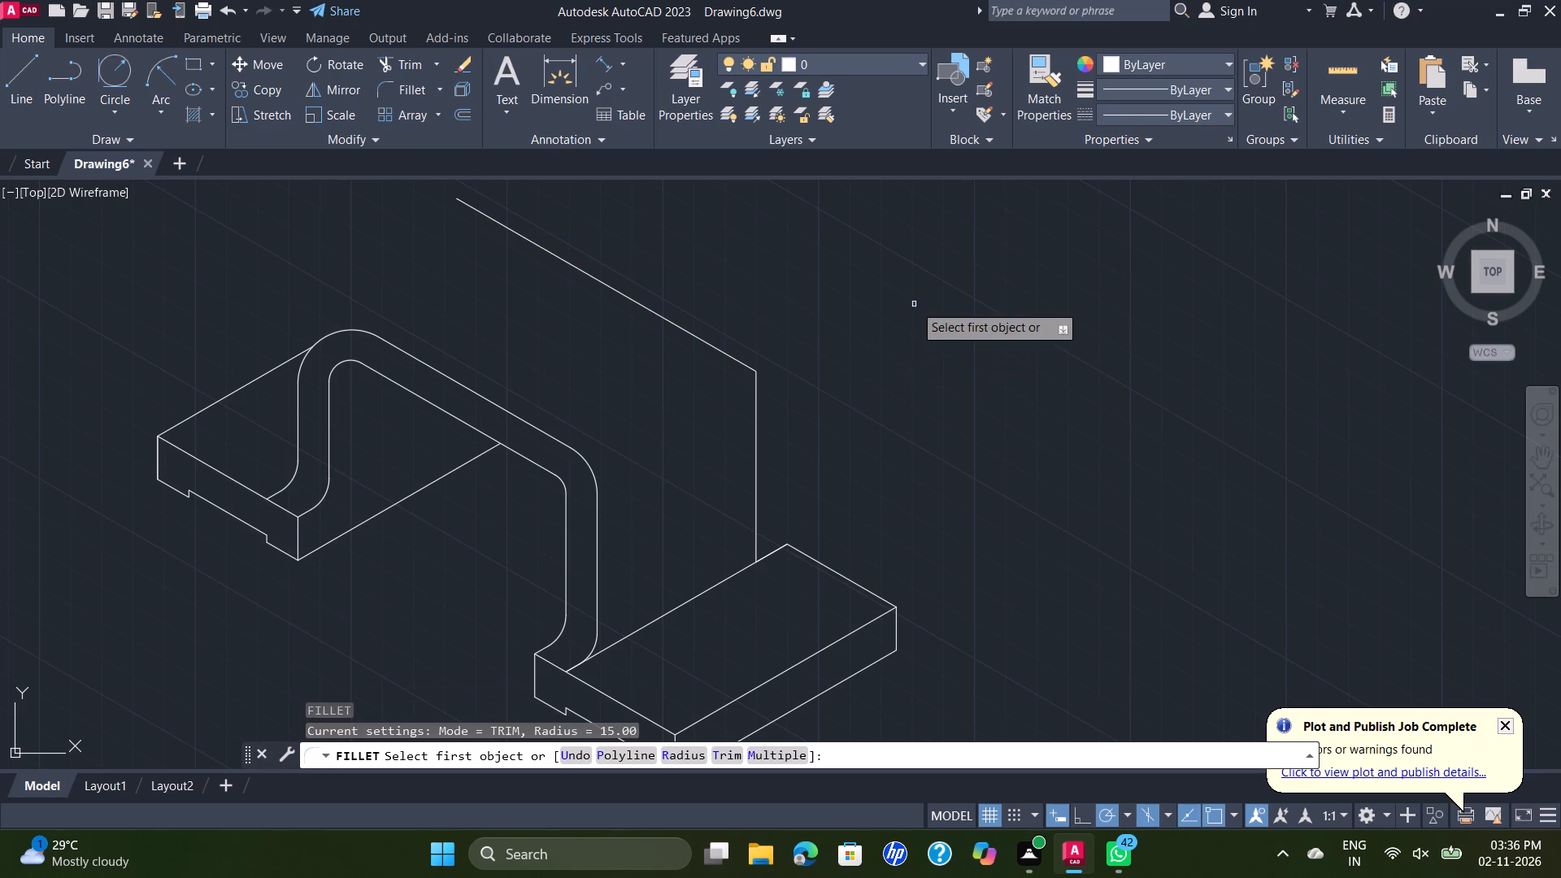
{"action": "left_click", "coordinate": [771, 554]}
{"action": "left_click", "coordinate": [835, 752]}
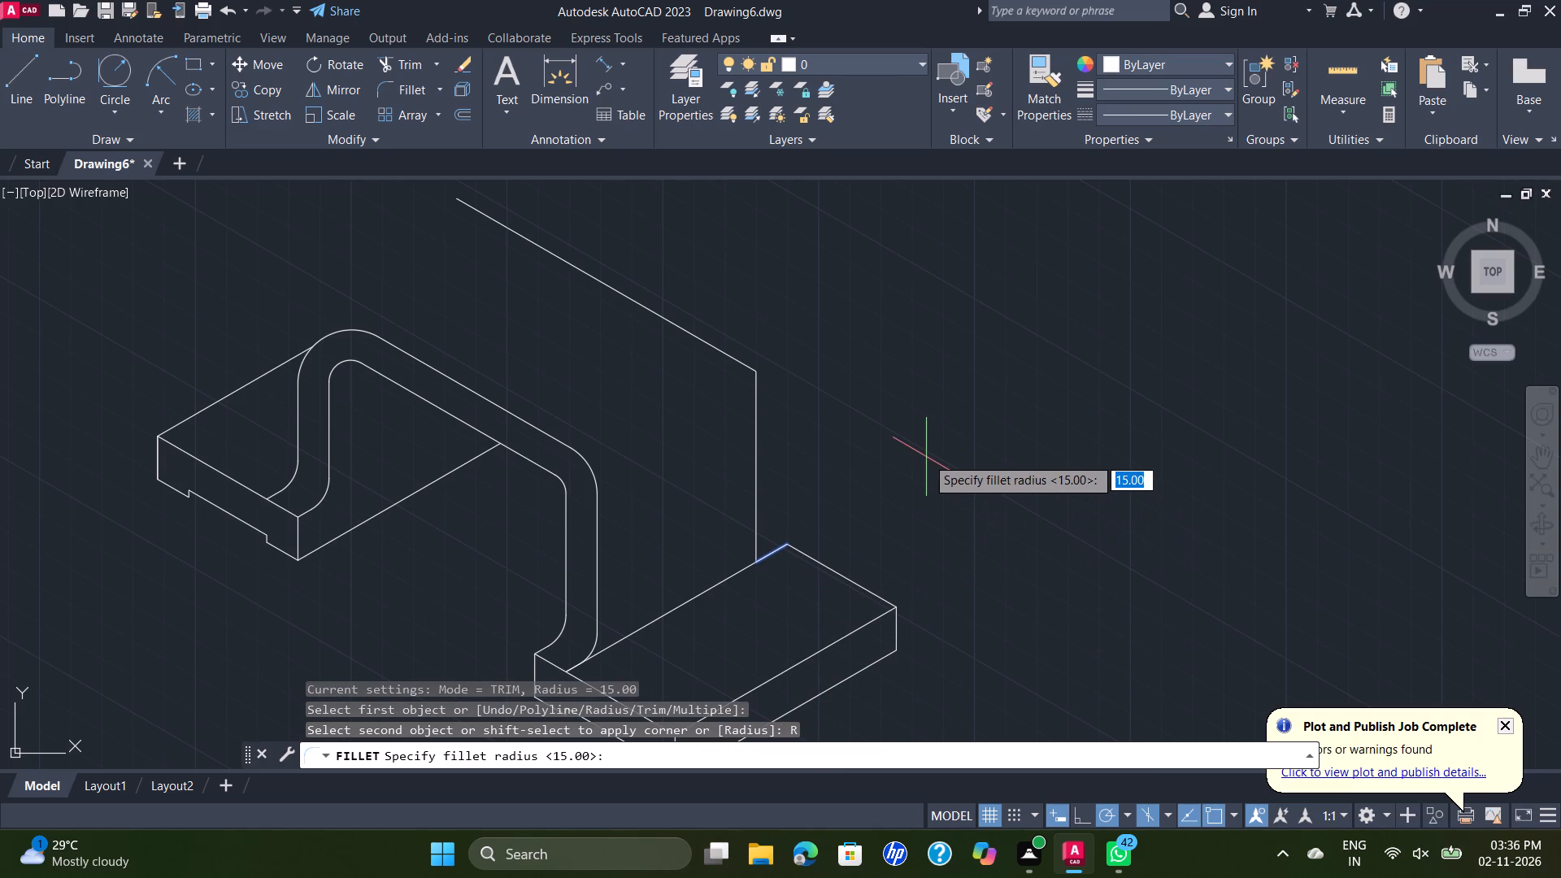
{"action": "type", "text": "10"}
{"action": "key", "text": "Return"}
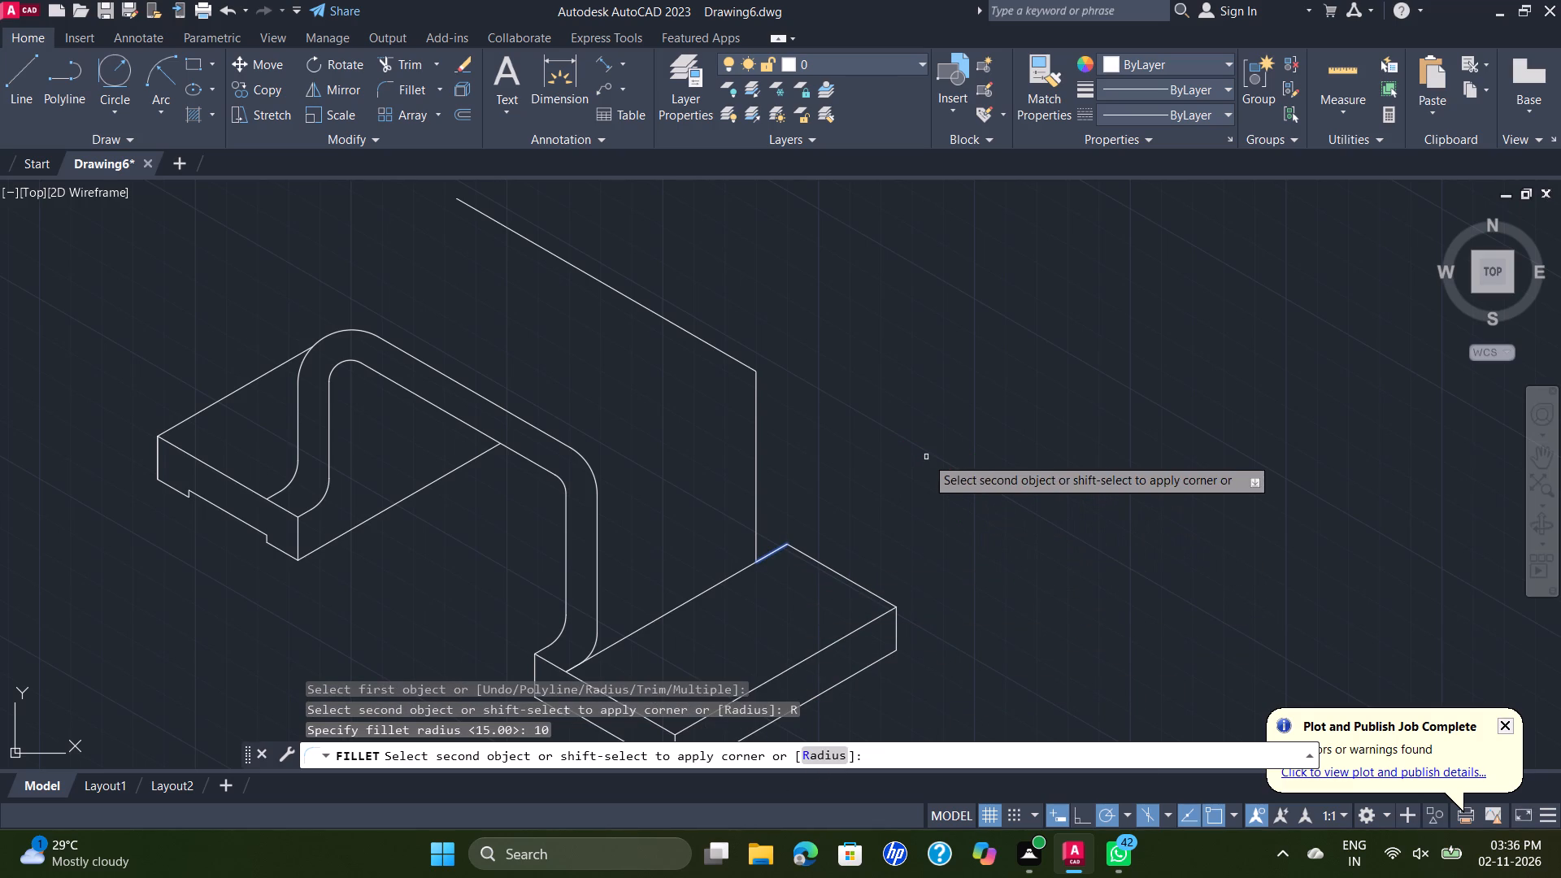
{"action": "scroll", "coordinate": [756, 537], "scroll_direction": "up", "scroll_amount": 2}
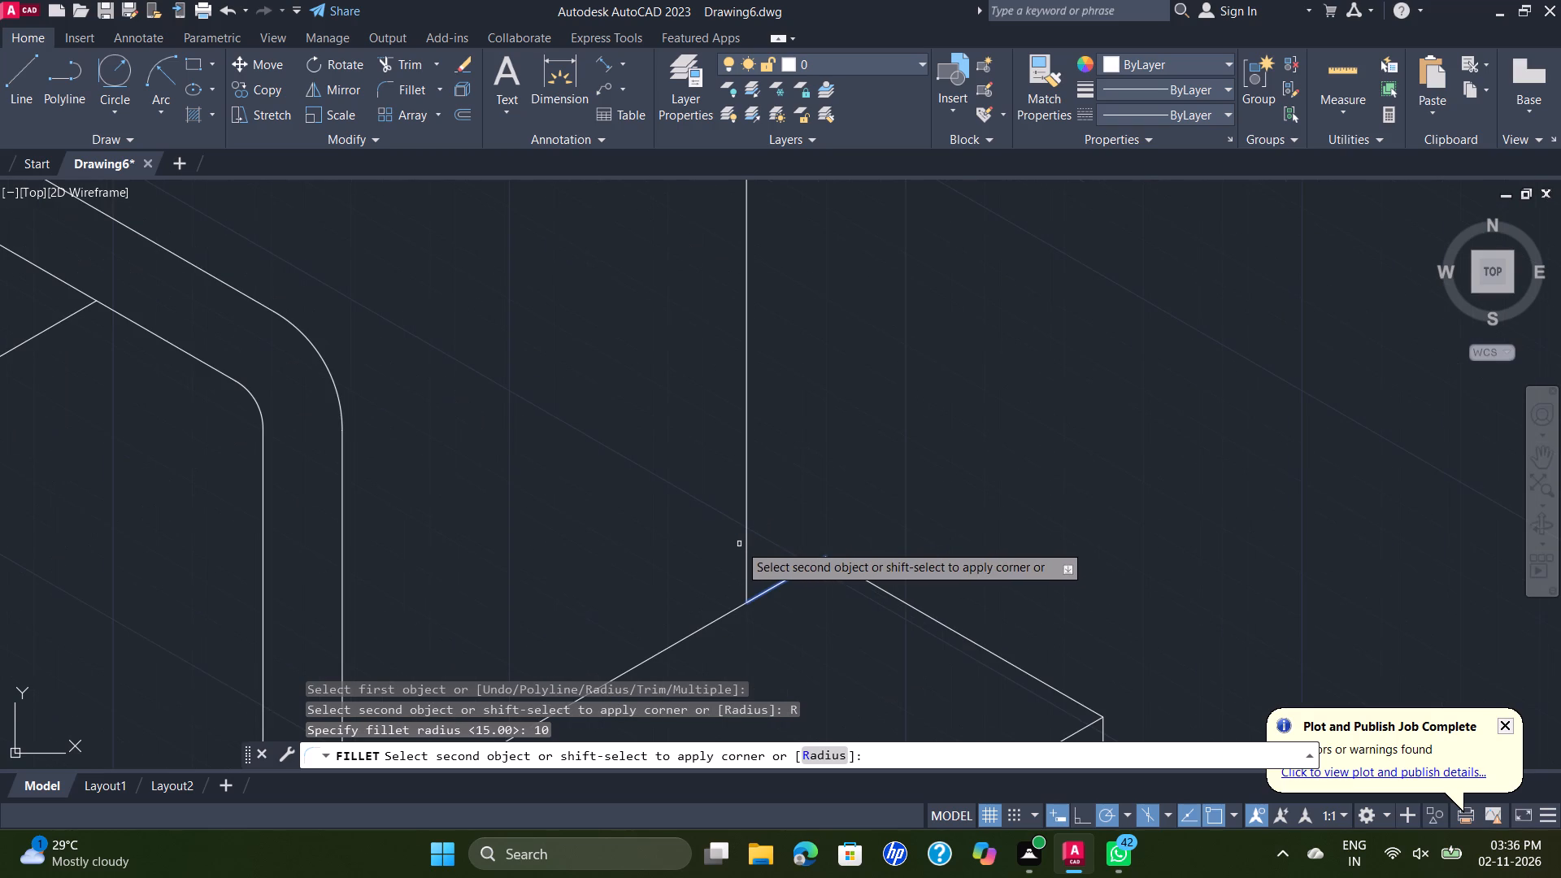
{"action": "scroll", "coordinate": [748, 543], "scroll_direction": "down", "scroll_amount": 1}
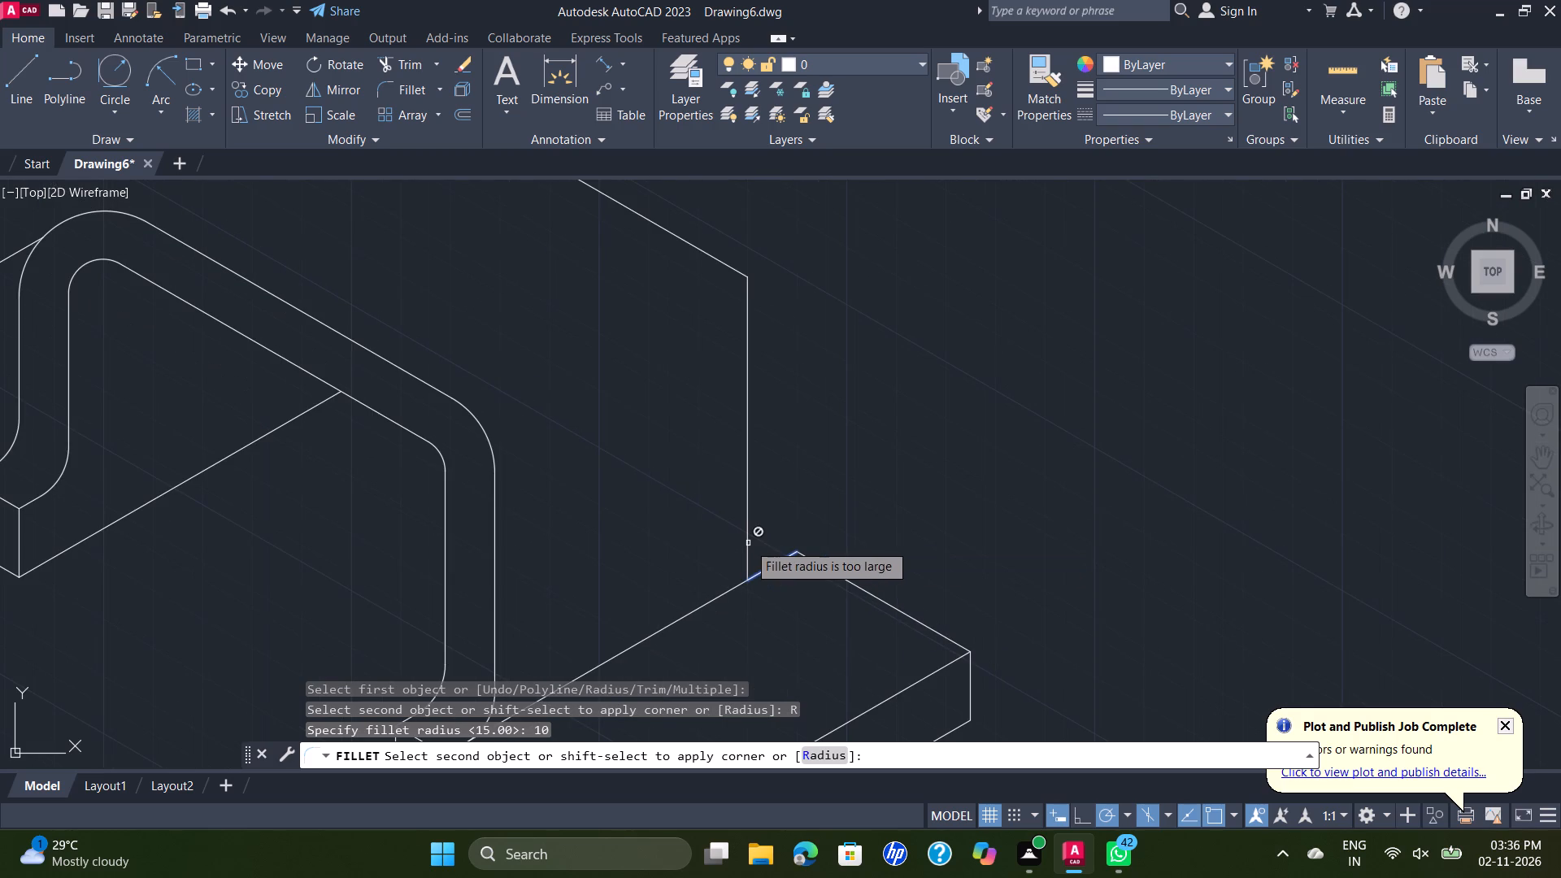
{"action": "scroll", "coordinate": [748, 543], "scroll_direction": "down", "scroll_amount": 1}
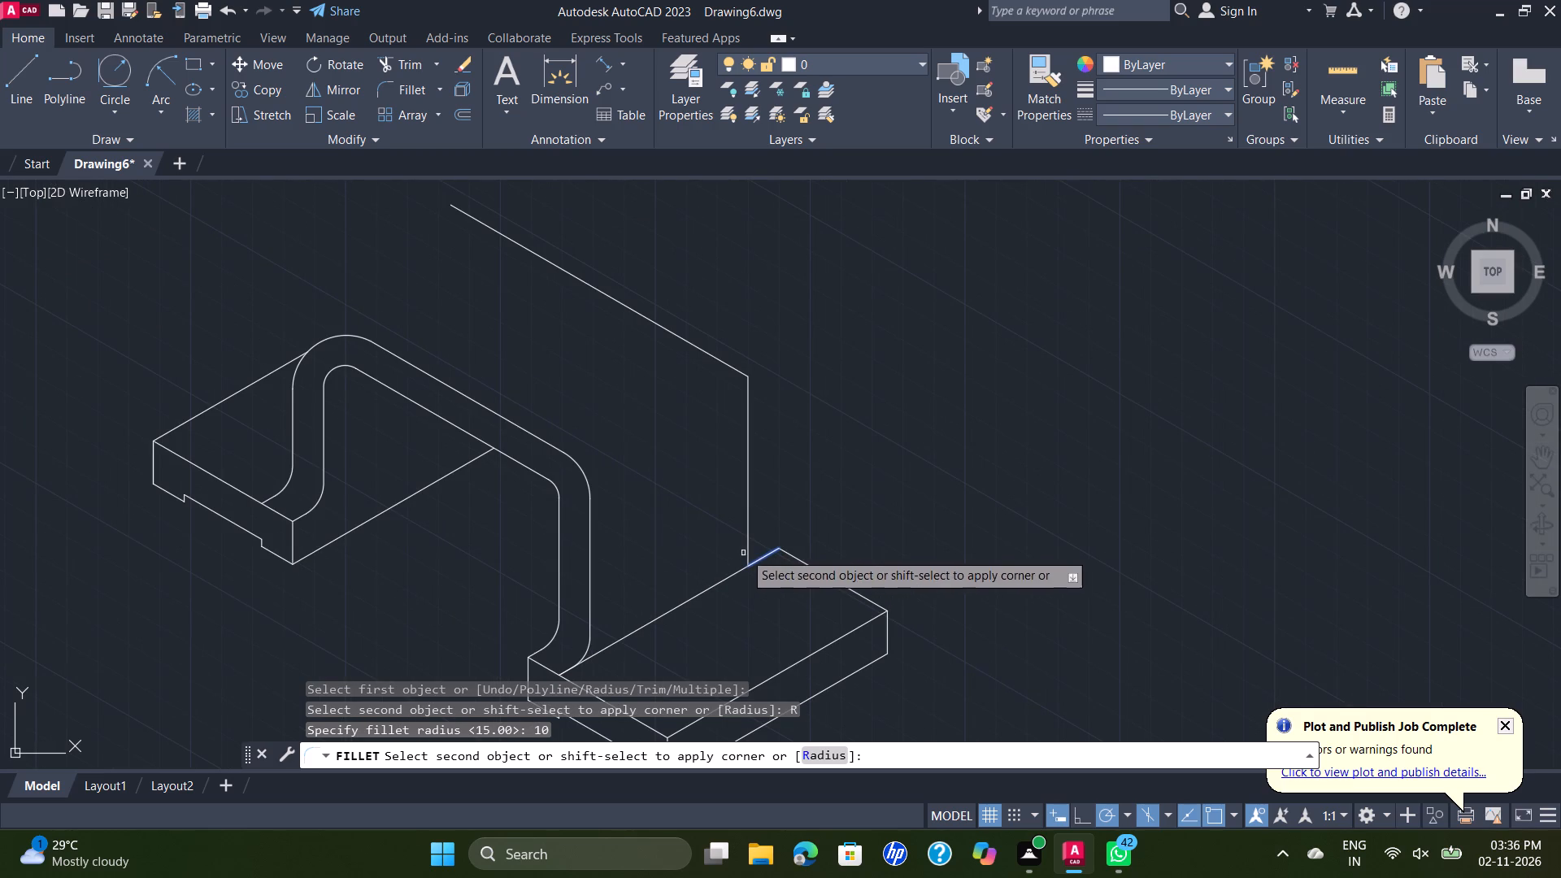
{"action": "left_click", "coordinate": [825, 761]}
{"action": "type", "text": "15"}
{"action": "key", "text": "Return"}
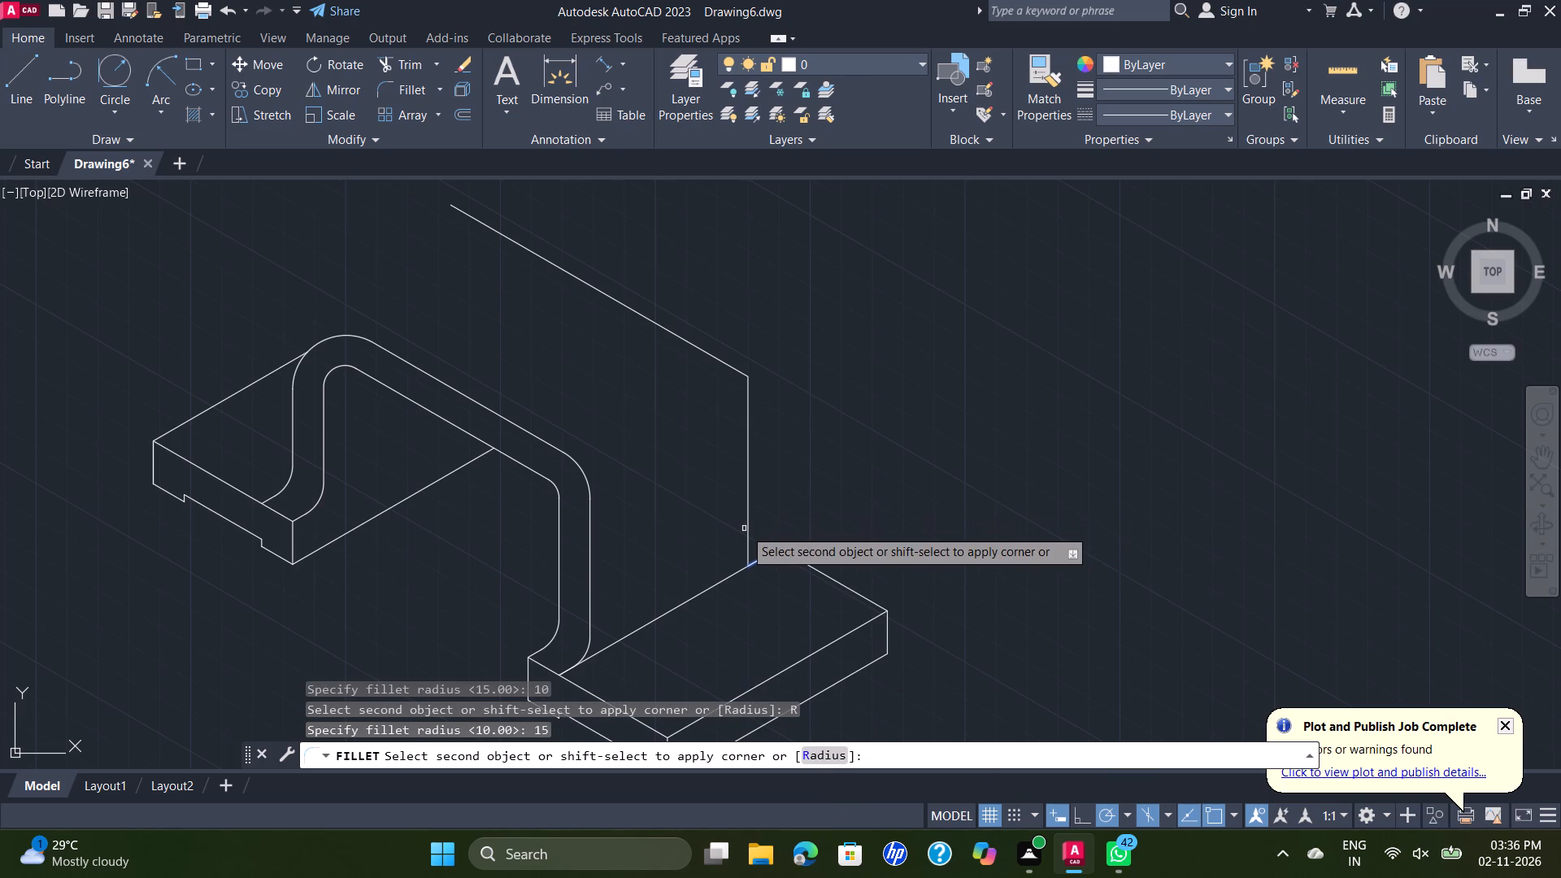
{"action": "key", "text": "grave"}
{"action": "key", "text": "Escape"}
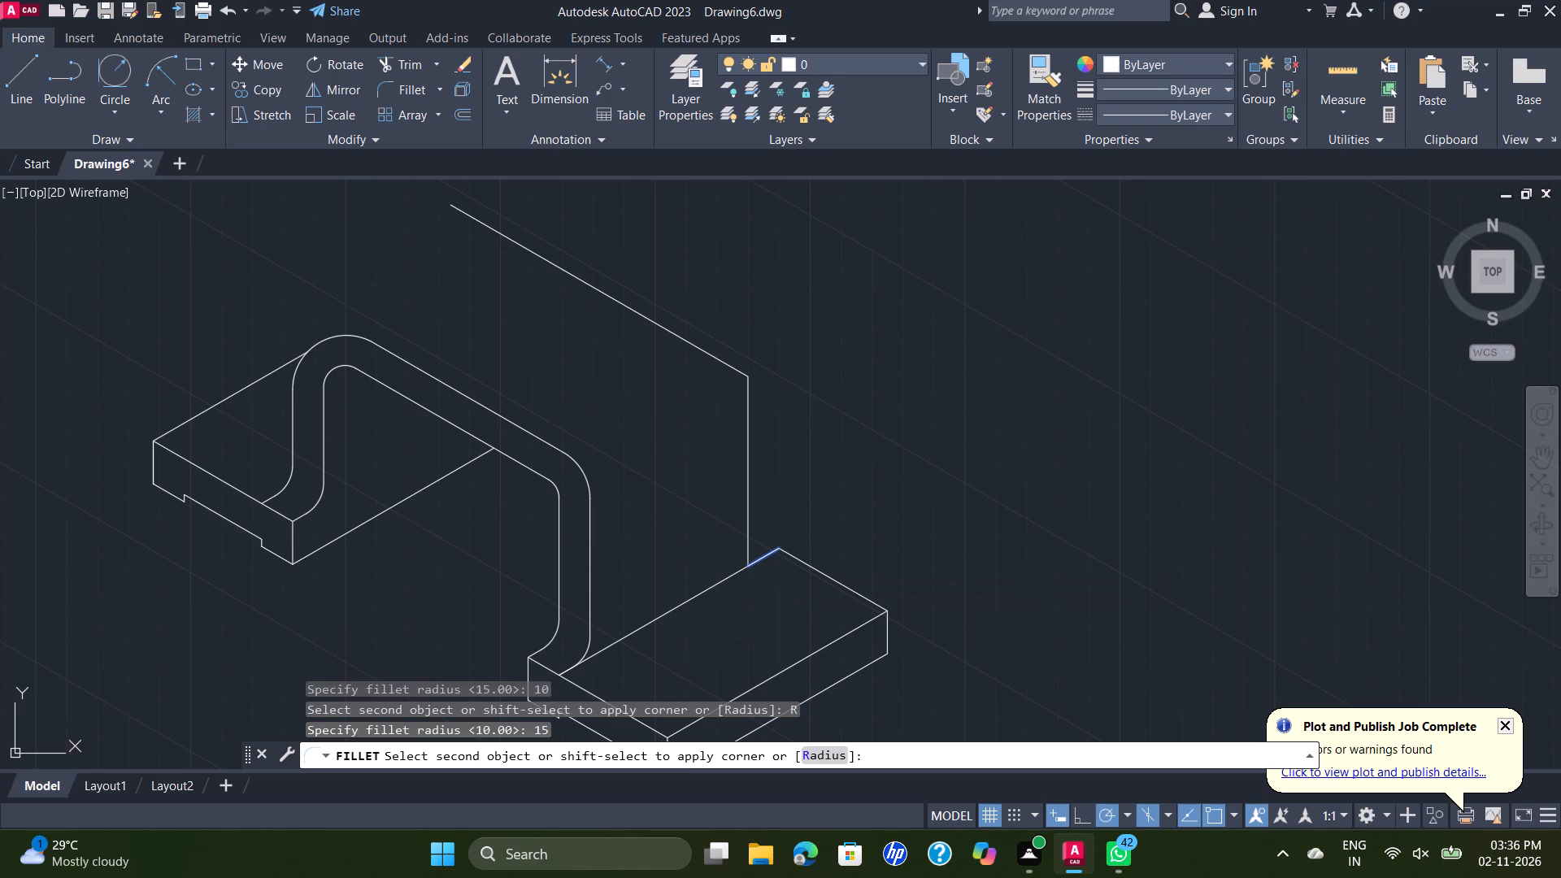
Erase the 10-long segment overlapping the near foot's rear upper edge.
{"action": "left_click", "coordinate": [767, 554]}
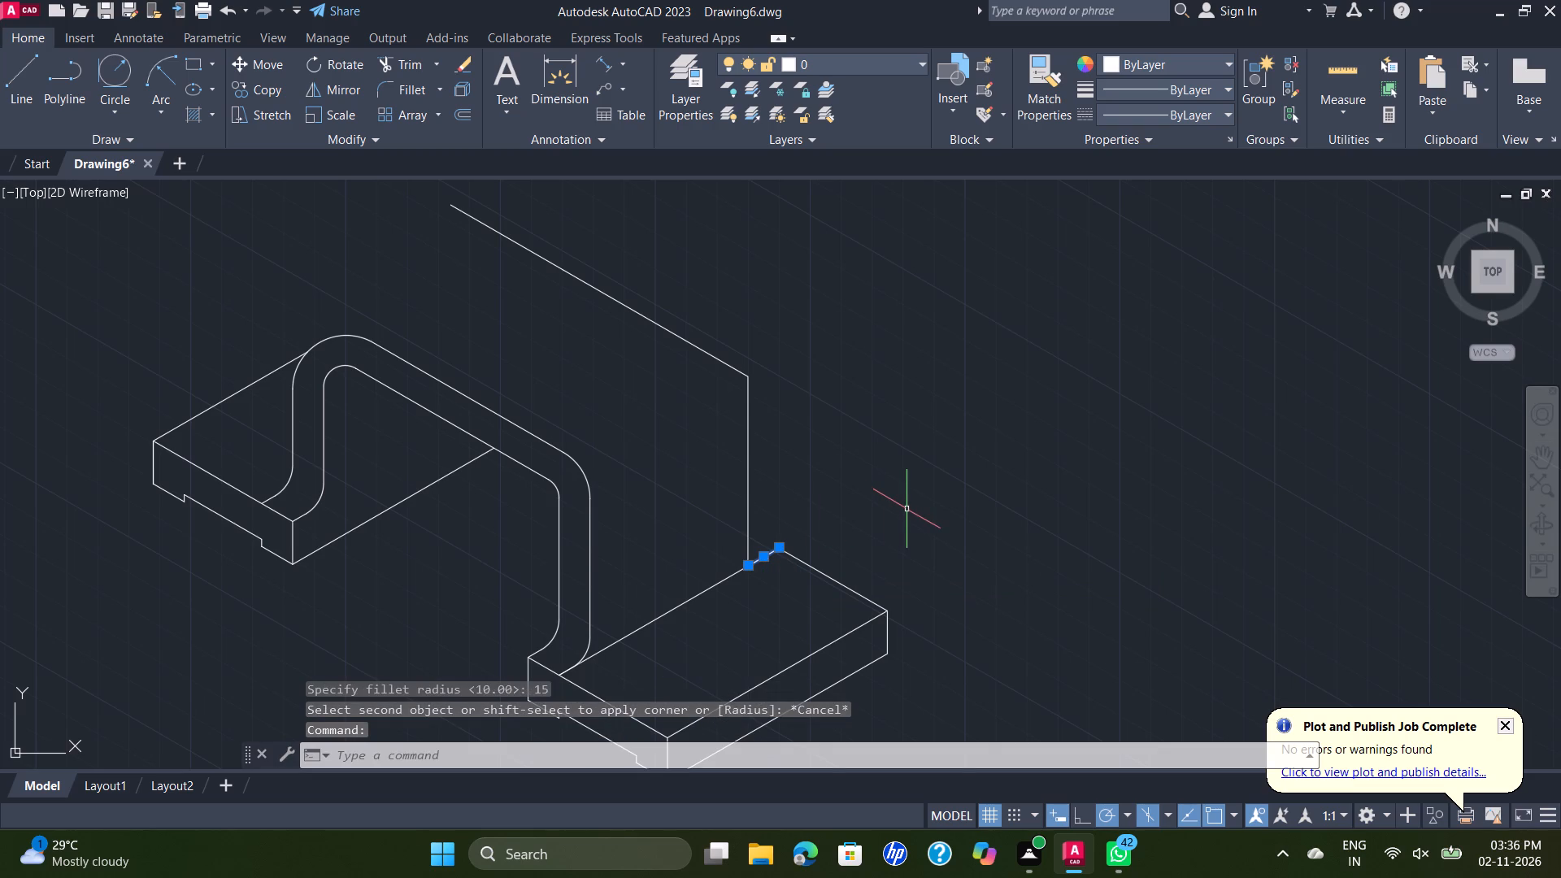
{"action": "key", "text": "Delete"}
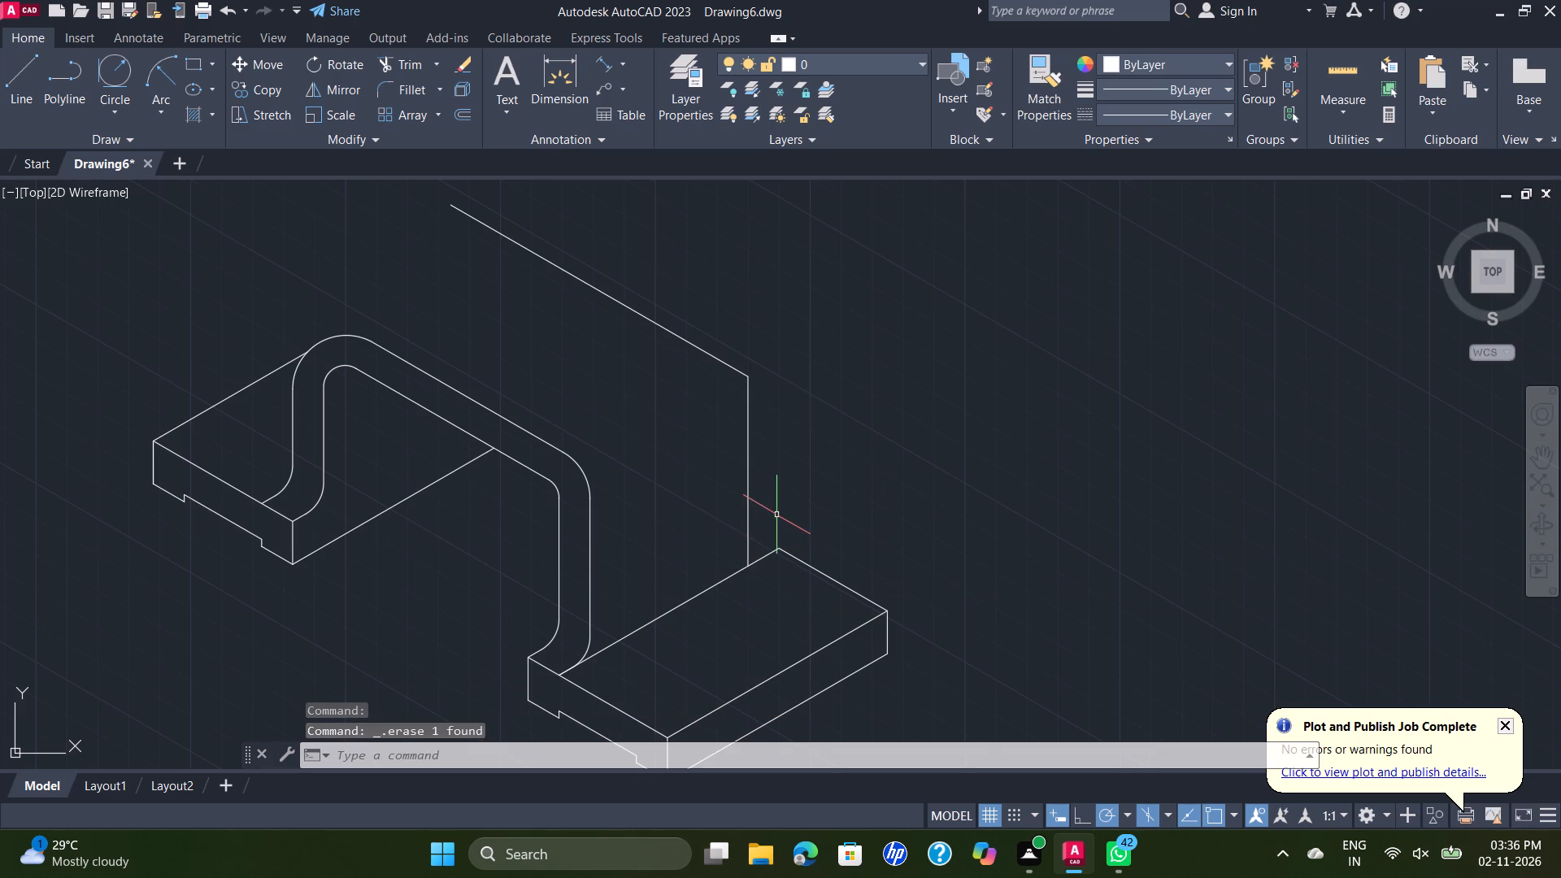
{"action": "key", "text": "space"}
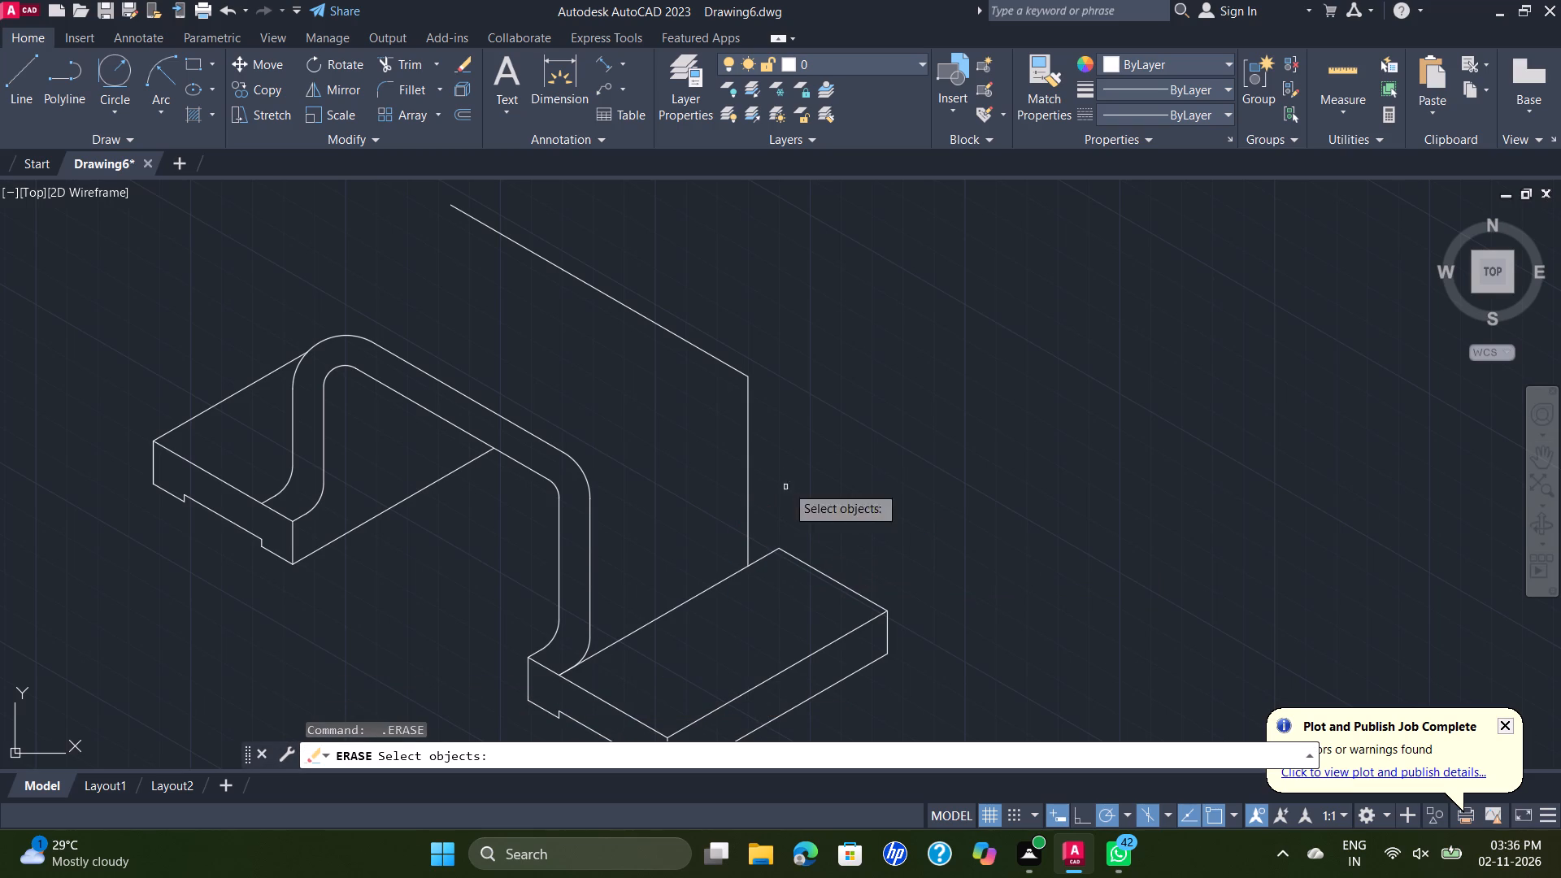
{"action": "key", "text": "Escape"}
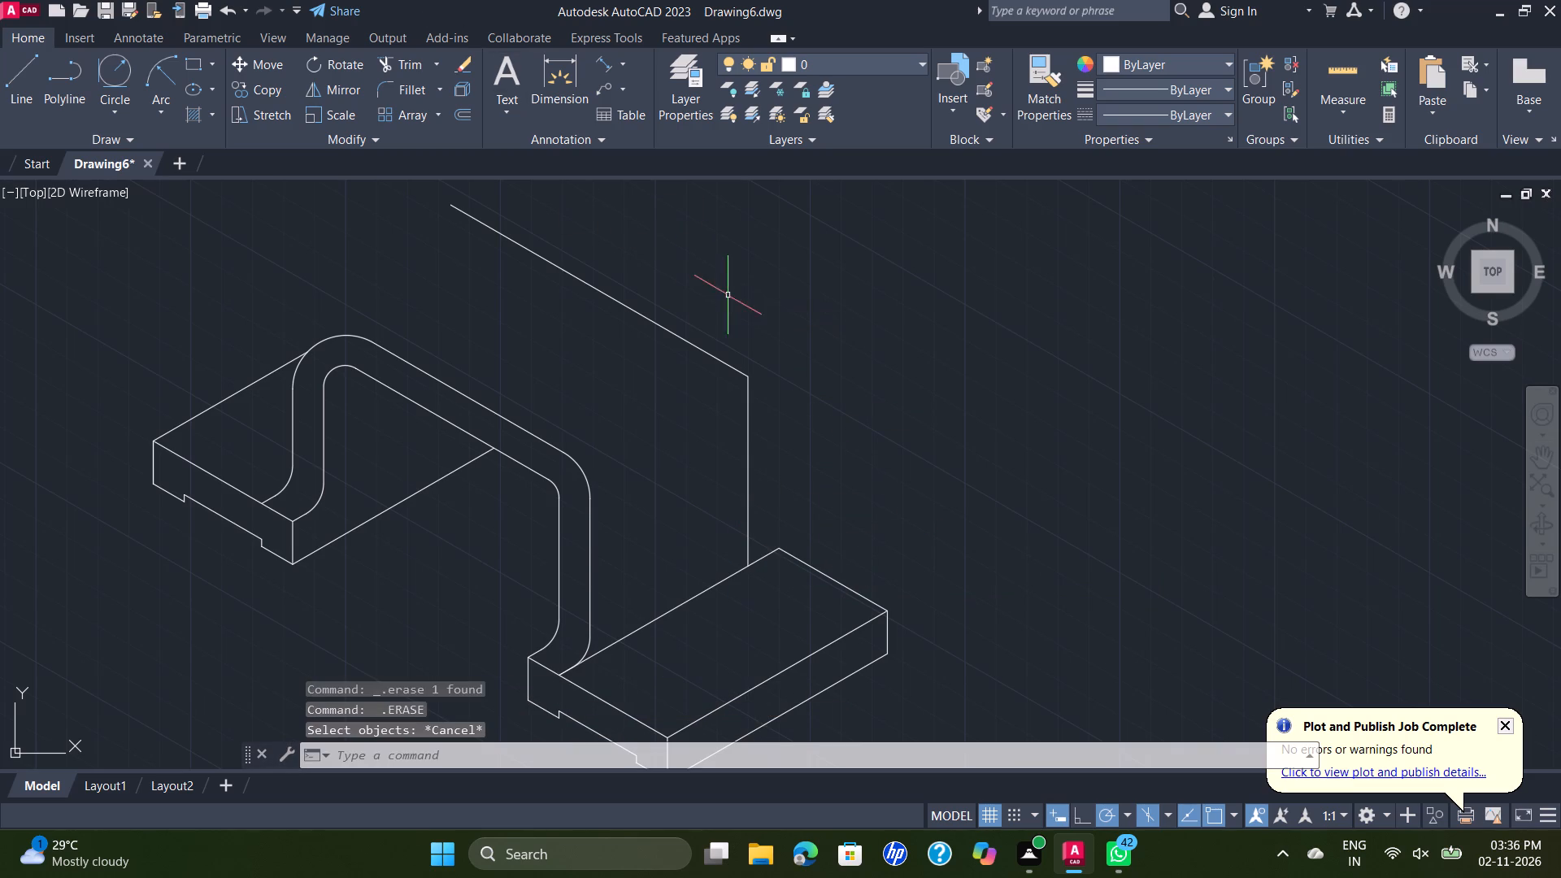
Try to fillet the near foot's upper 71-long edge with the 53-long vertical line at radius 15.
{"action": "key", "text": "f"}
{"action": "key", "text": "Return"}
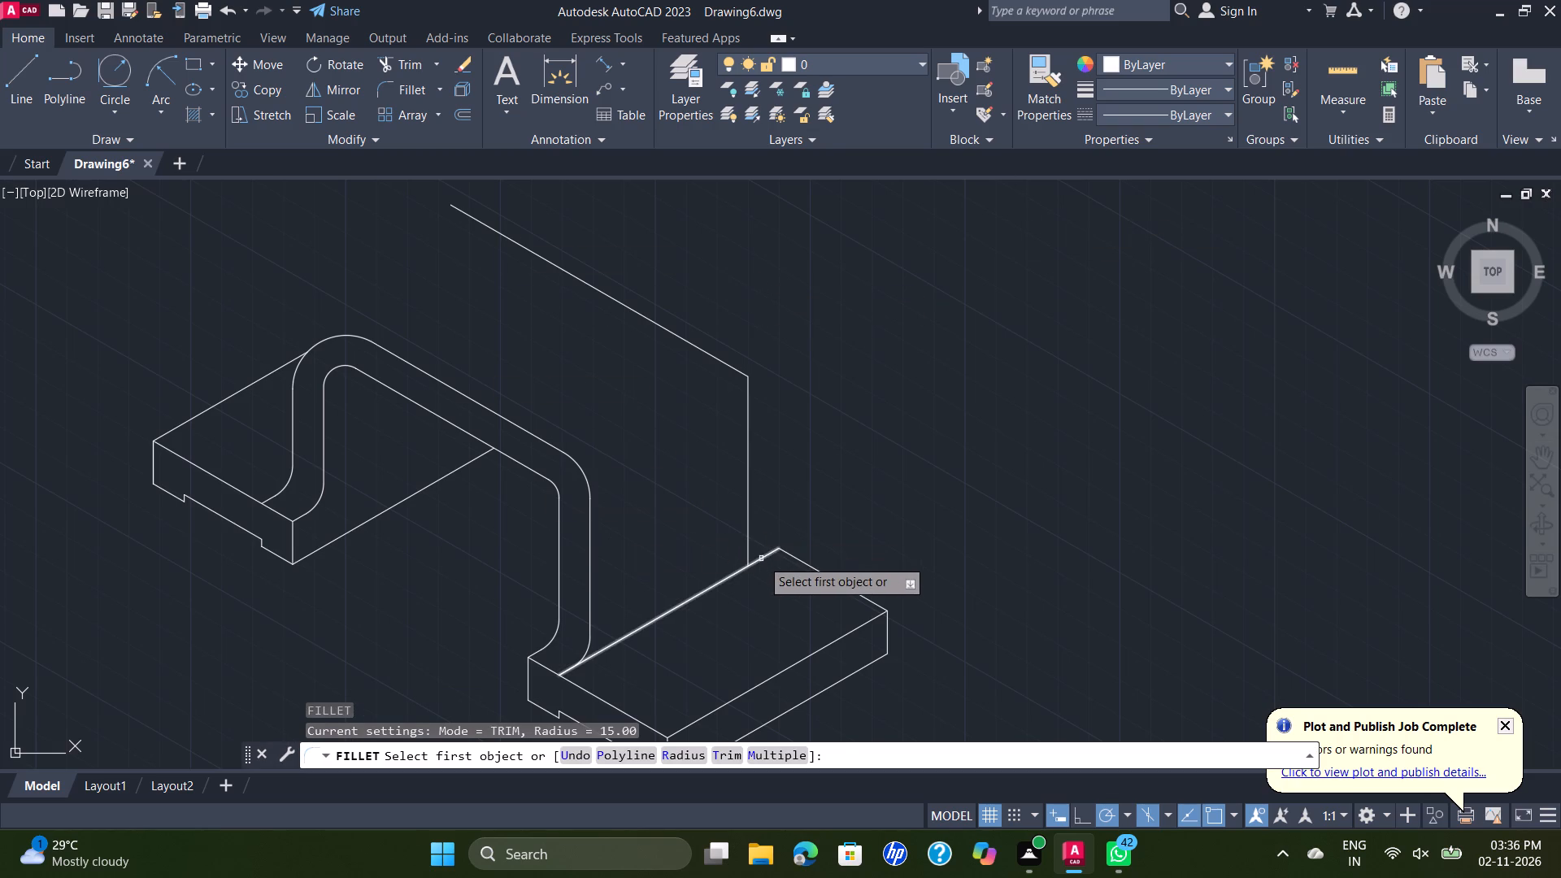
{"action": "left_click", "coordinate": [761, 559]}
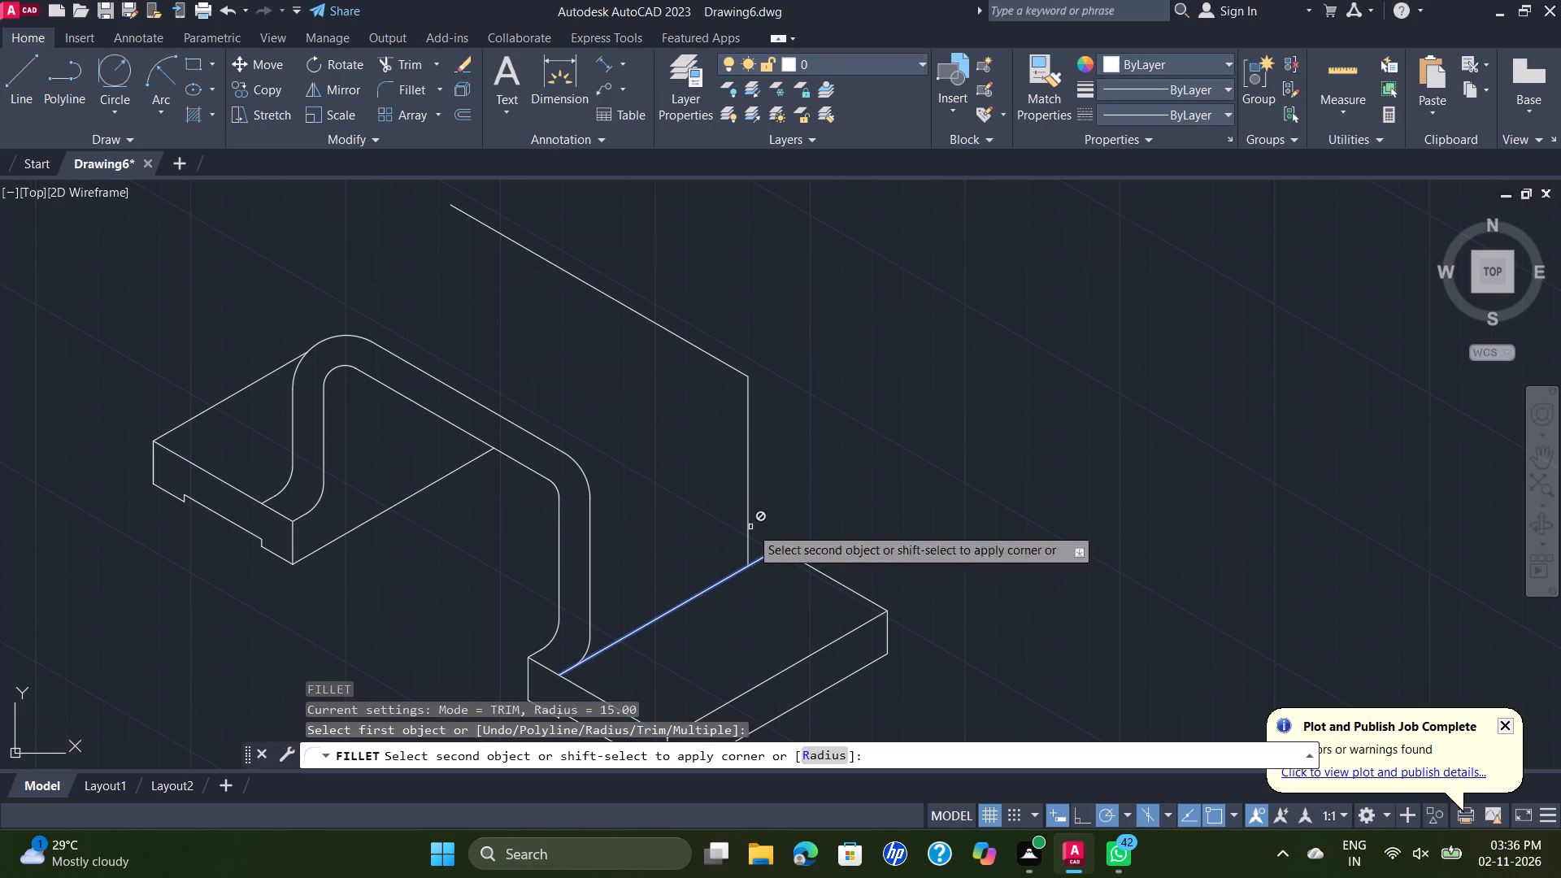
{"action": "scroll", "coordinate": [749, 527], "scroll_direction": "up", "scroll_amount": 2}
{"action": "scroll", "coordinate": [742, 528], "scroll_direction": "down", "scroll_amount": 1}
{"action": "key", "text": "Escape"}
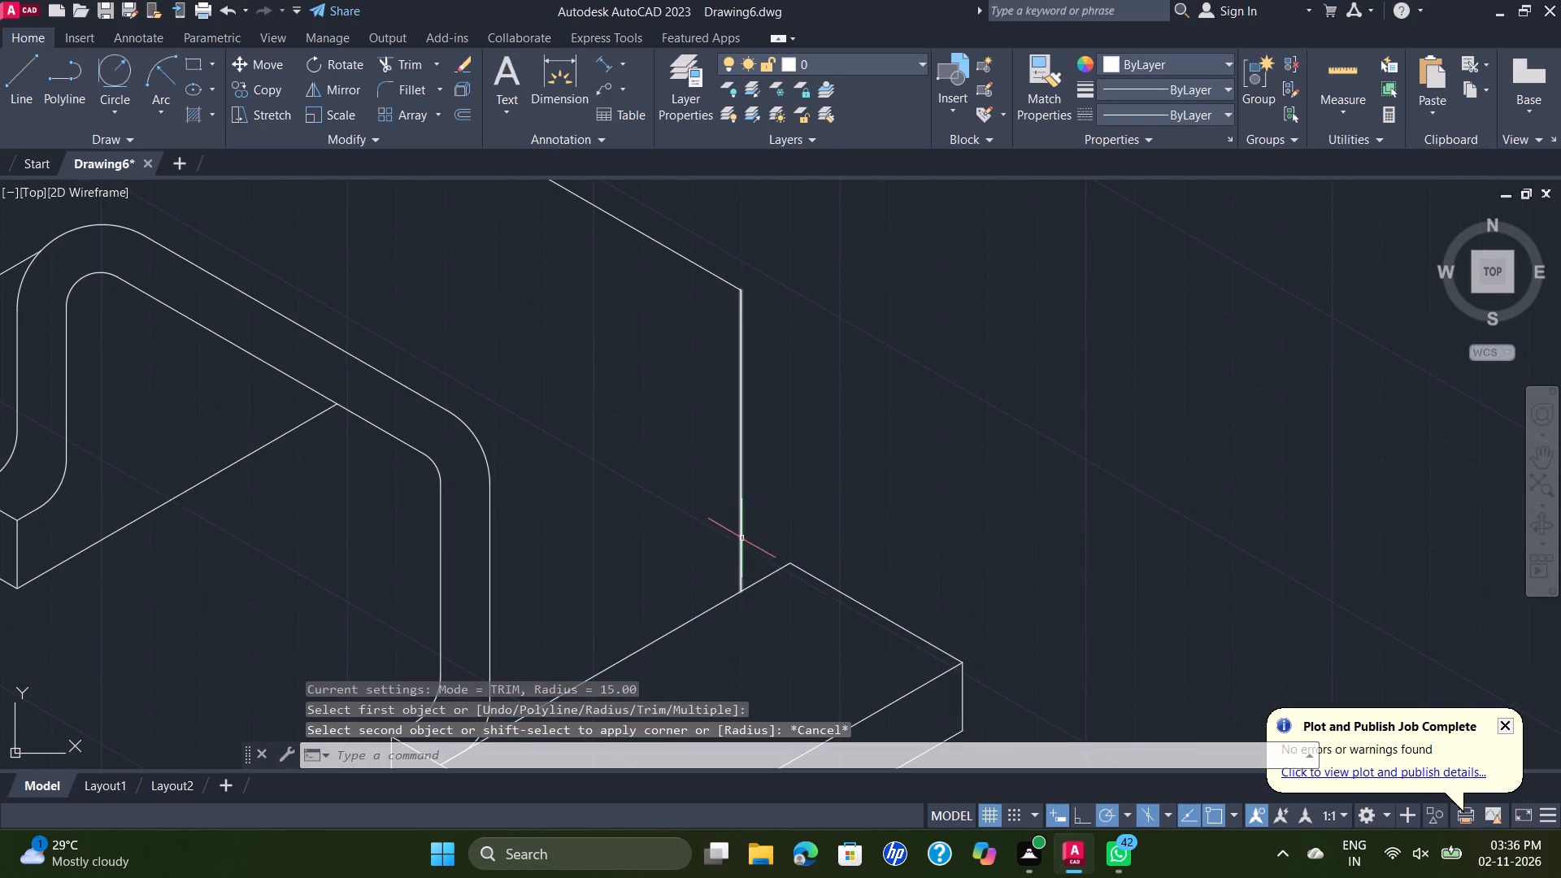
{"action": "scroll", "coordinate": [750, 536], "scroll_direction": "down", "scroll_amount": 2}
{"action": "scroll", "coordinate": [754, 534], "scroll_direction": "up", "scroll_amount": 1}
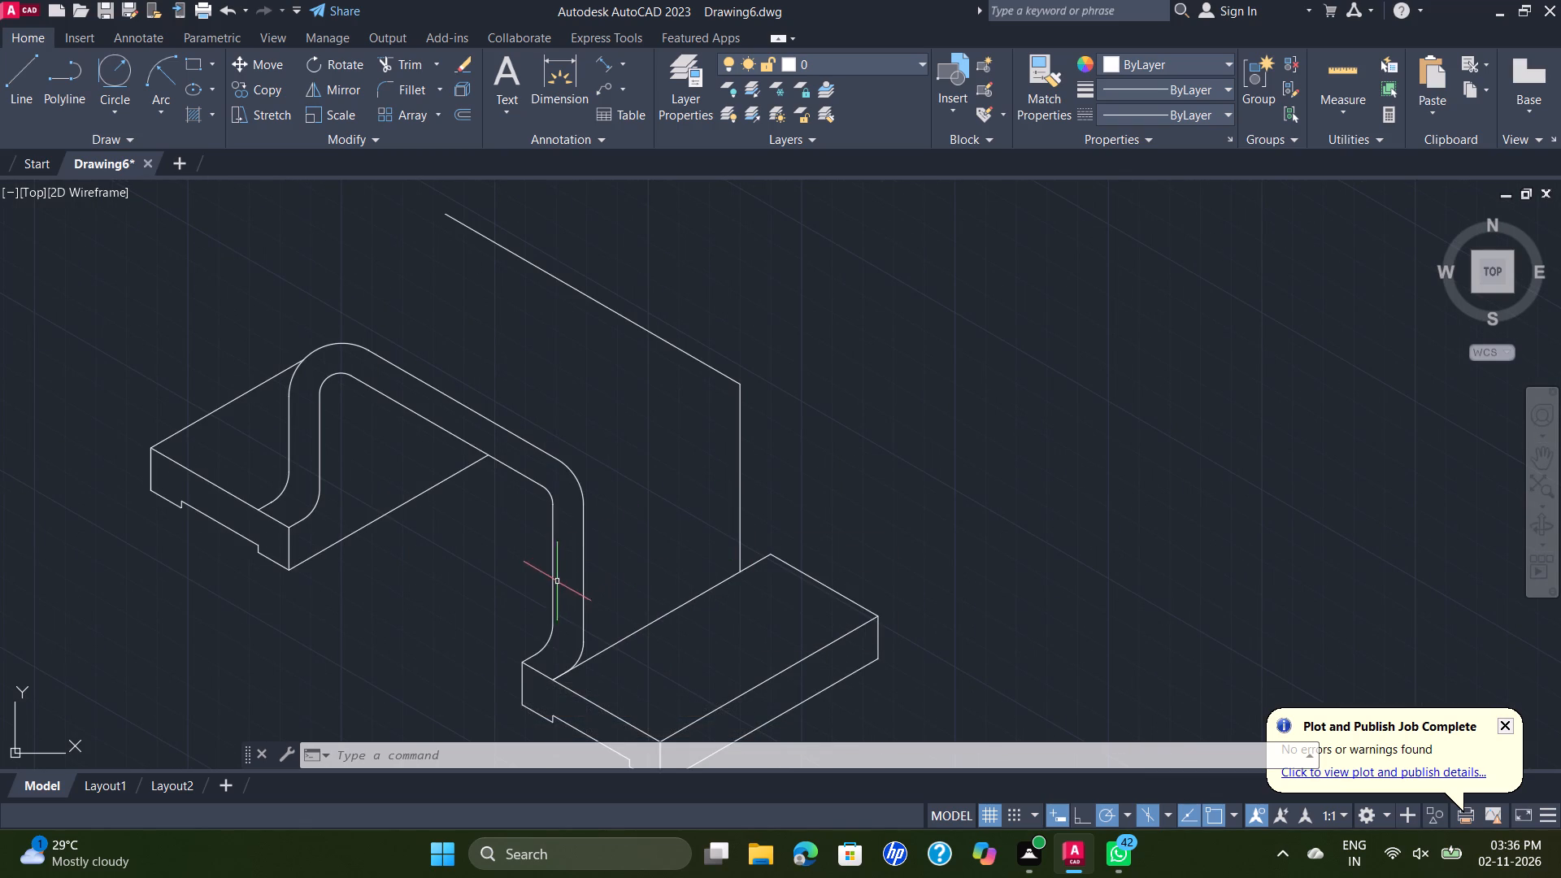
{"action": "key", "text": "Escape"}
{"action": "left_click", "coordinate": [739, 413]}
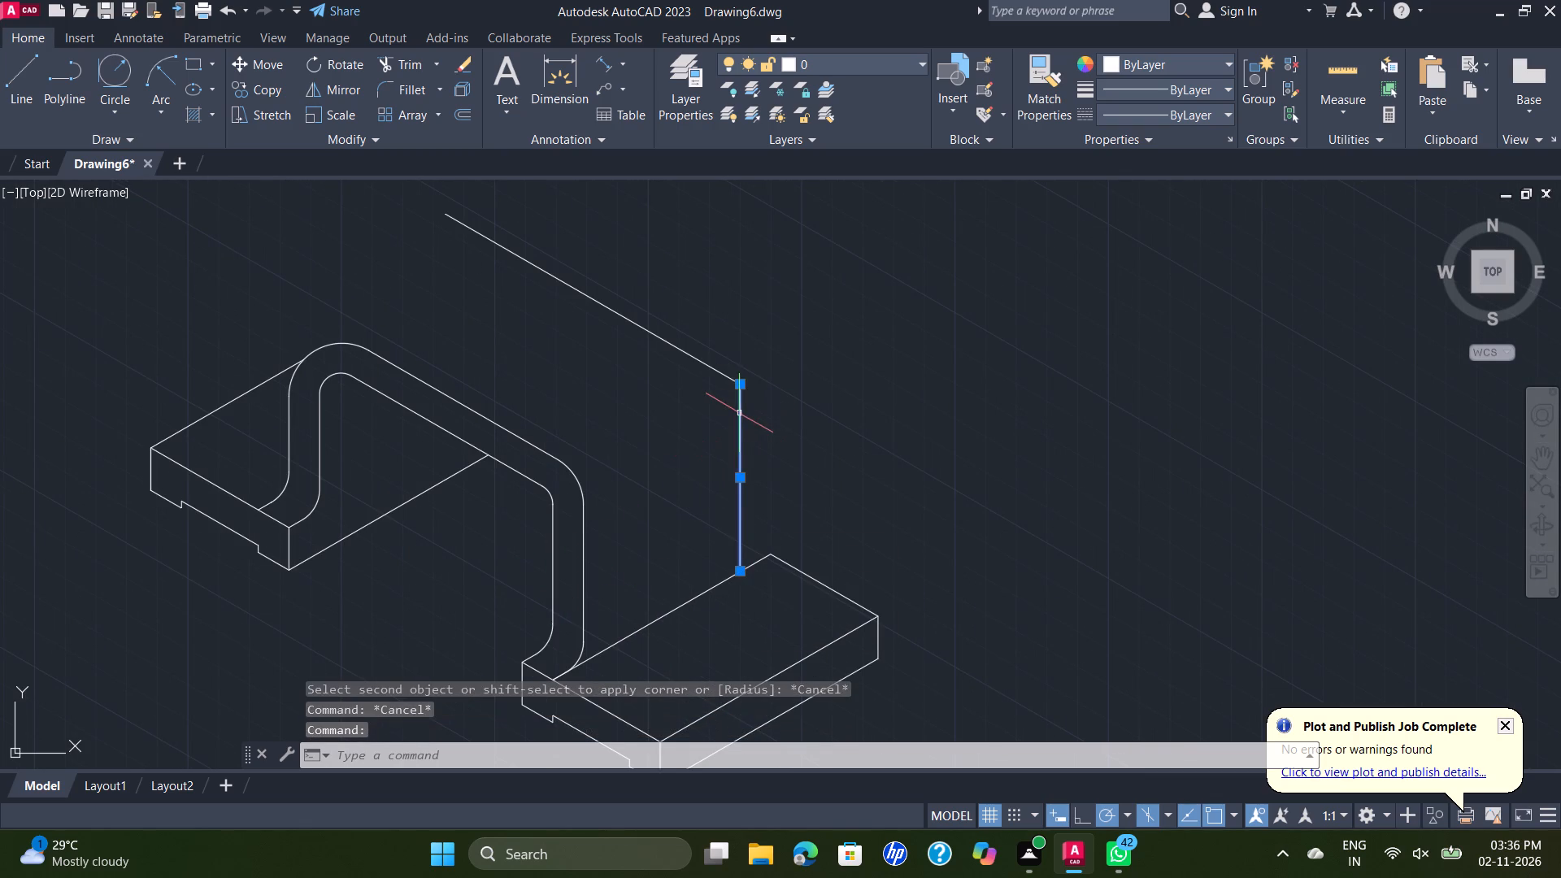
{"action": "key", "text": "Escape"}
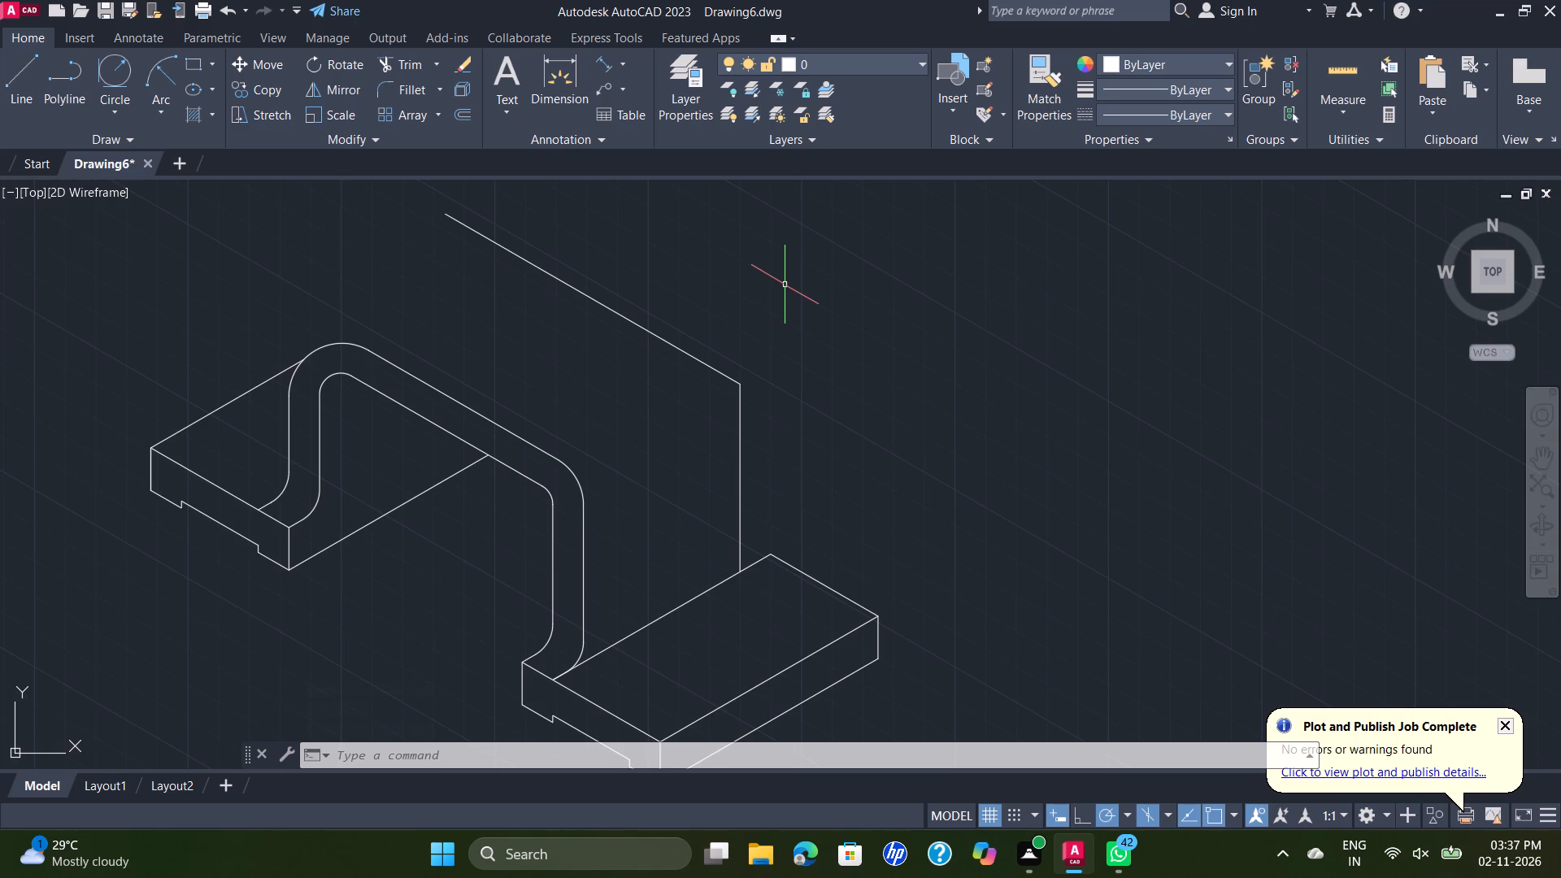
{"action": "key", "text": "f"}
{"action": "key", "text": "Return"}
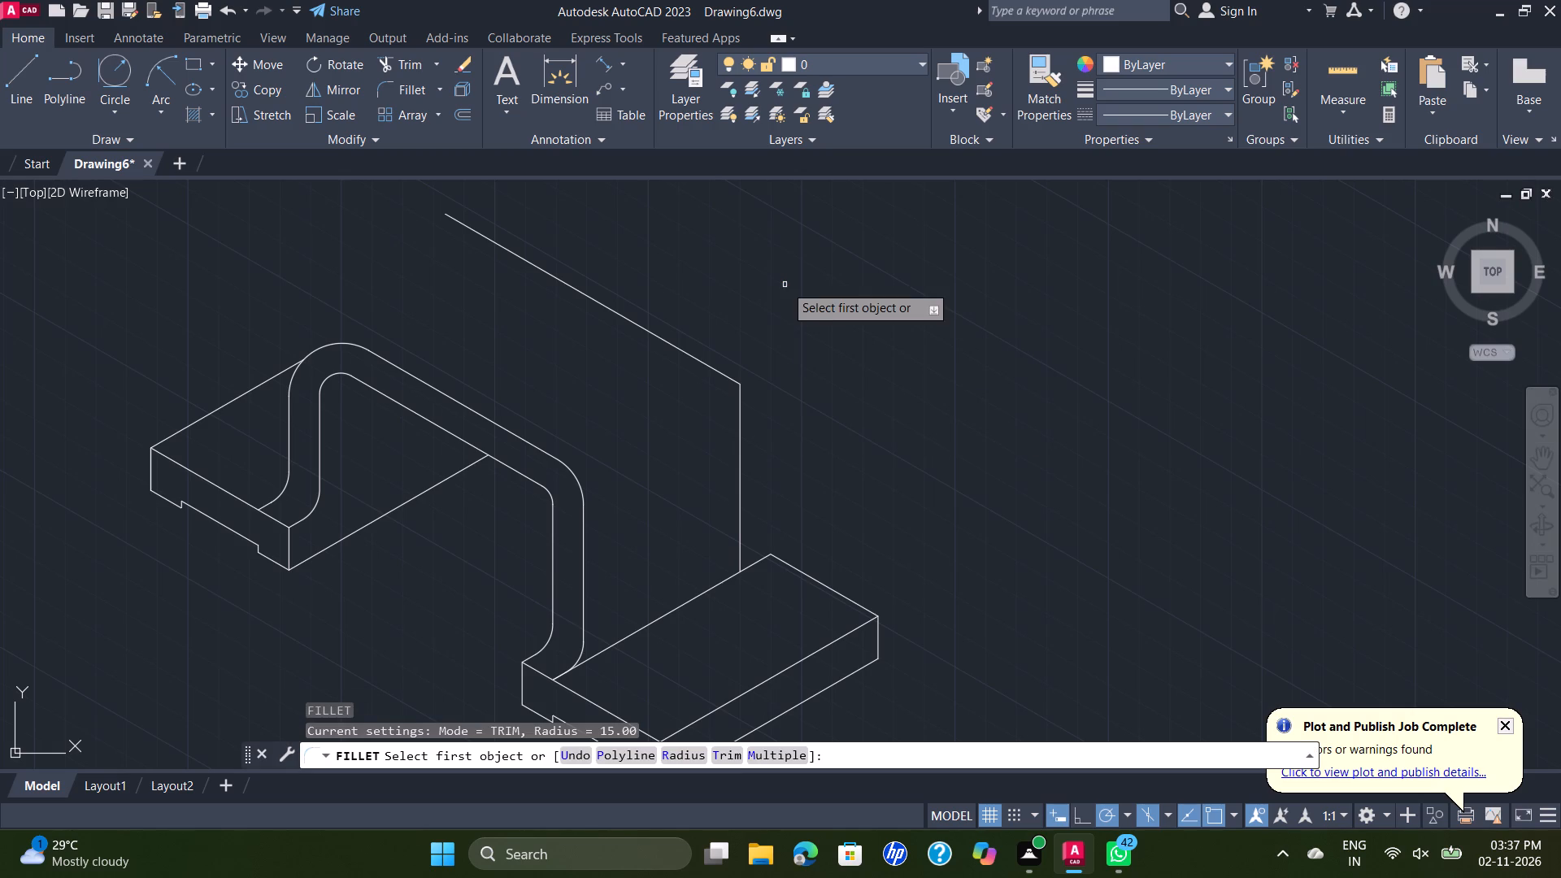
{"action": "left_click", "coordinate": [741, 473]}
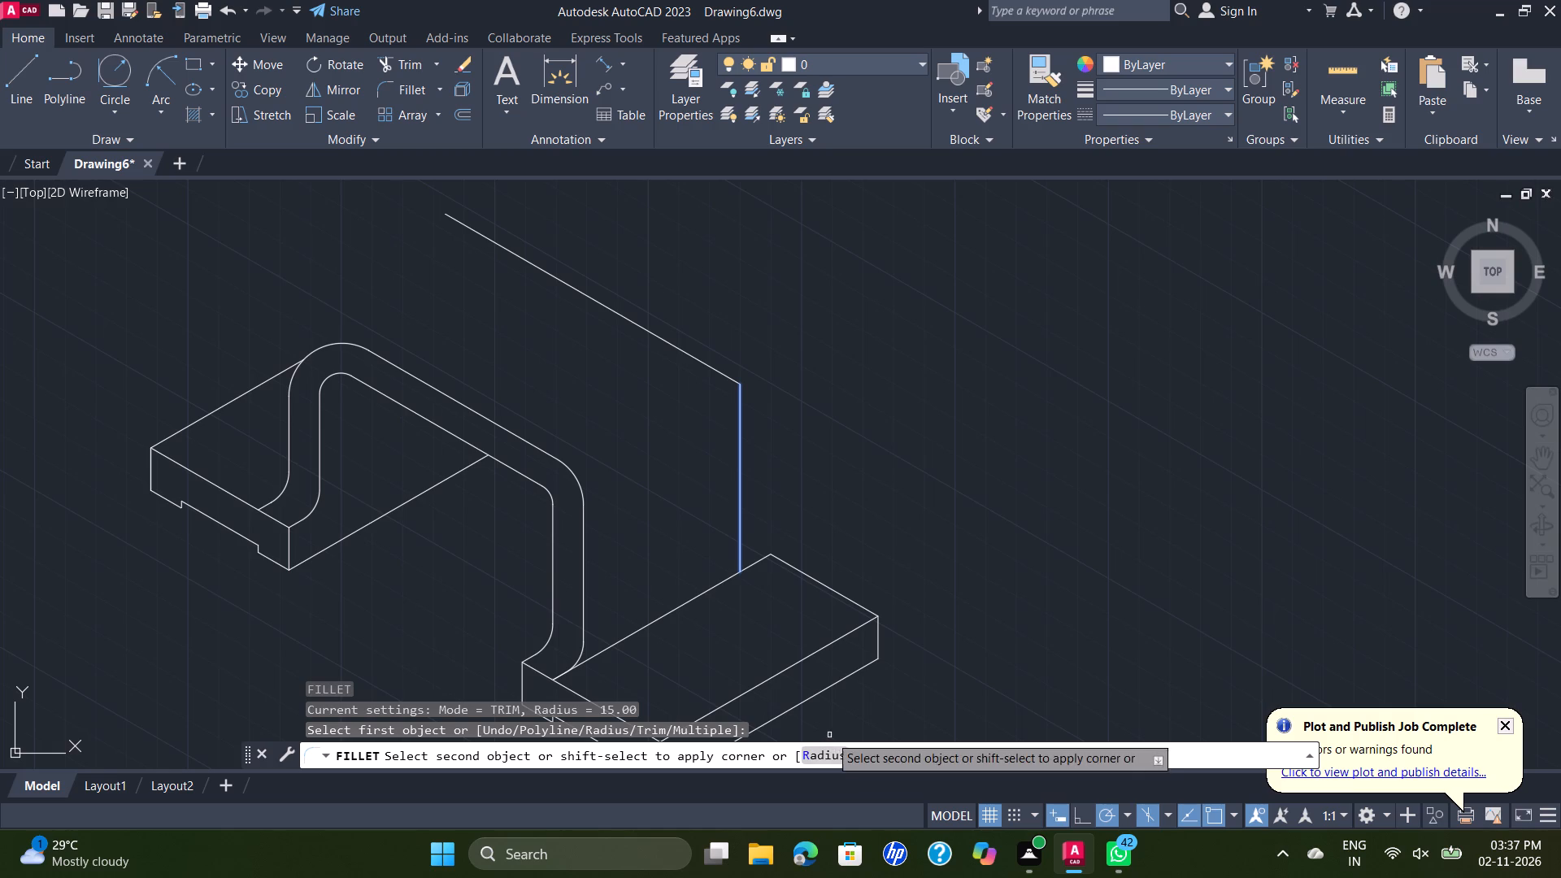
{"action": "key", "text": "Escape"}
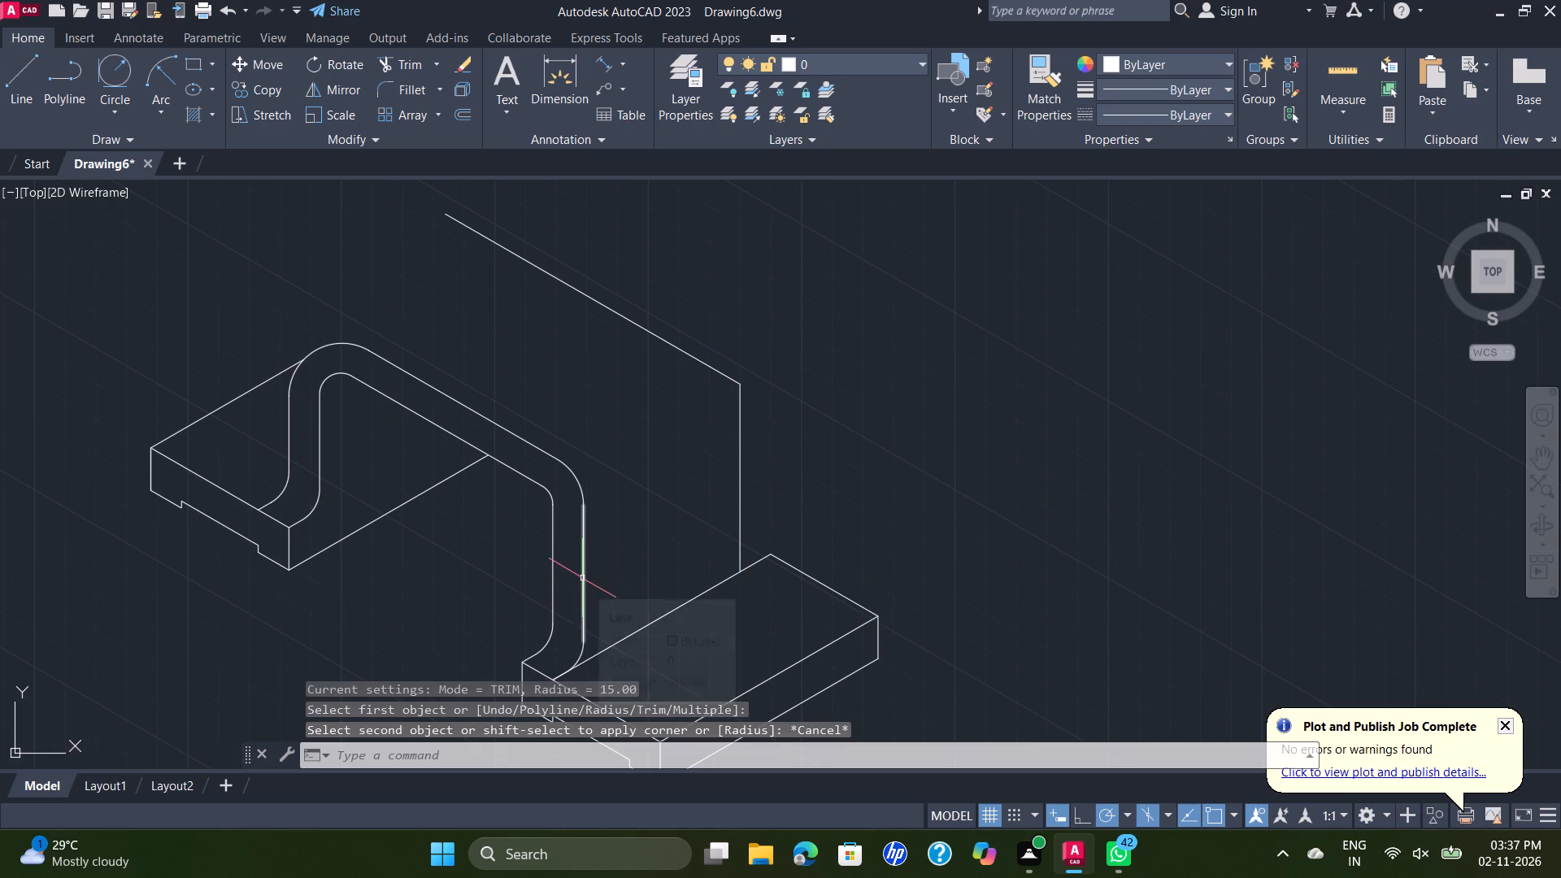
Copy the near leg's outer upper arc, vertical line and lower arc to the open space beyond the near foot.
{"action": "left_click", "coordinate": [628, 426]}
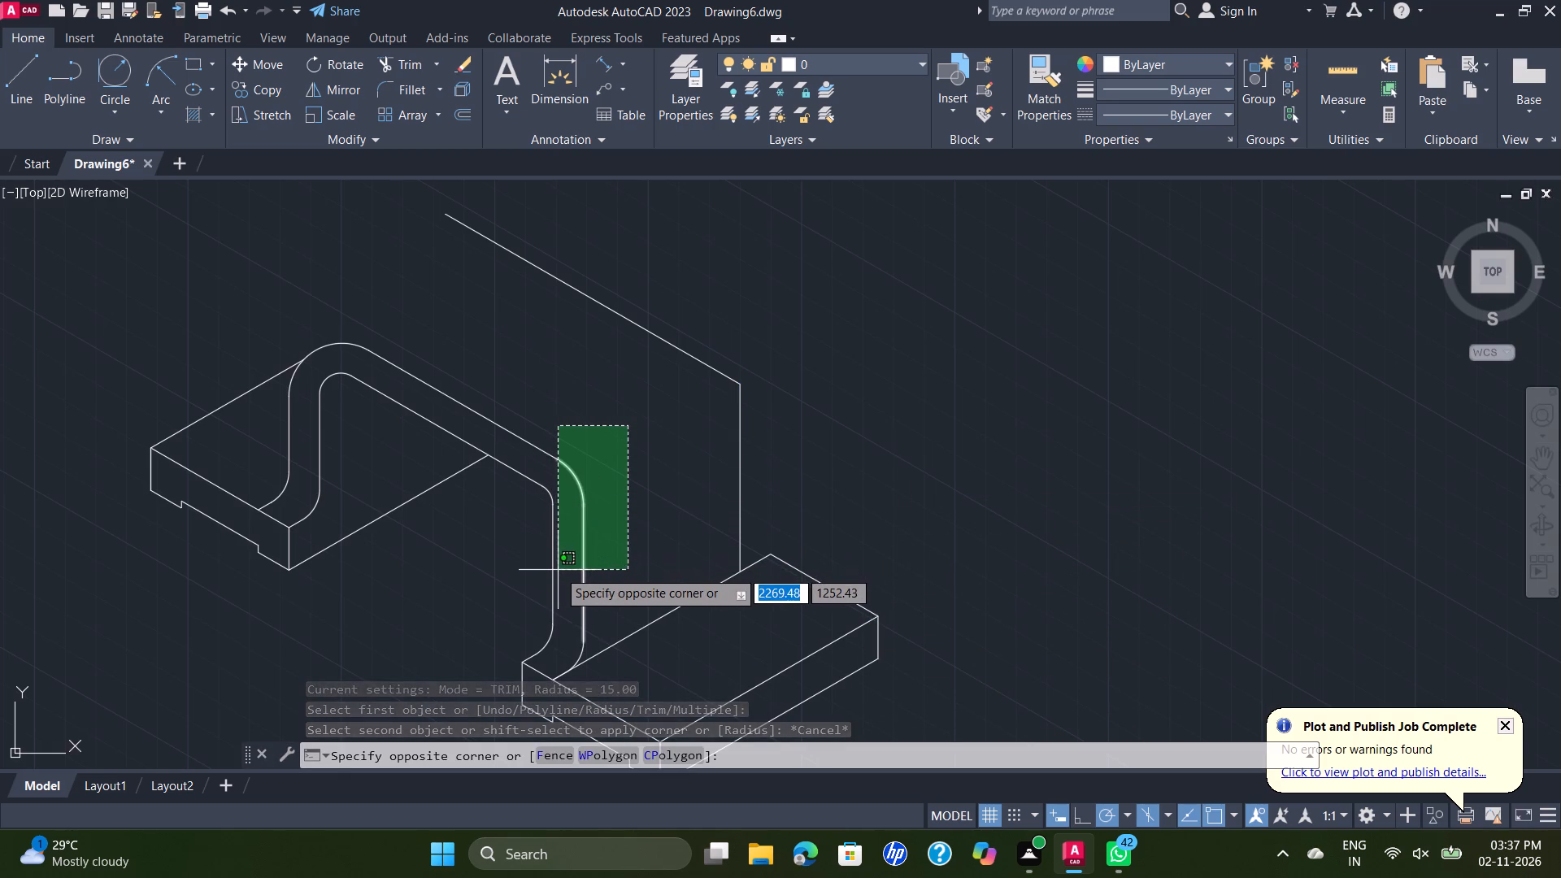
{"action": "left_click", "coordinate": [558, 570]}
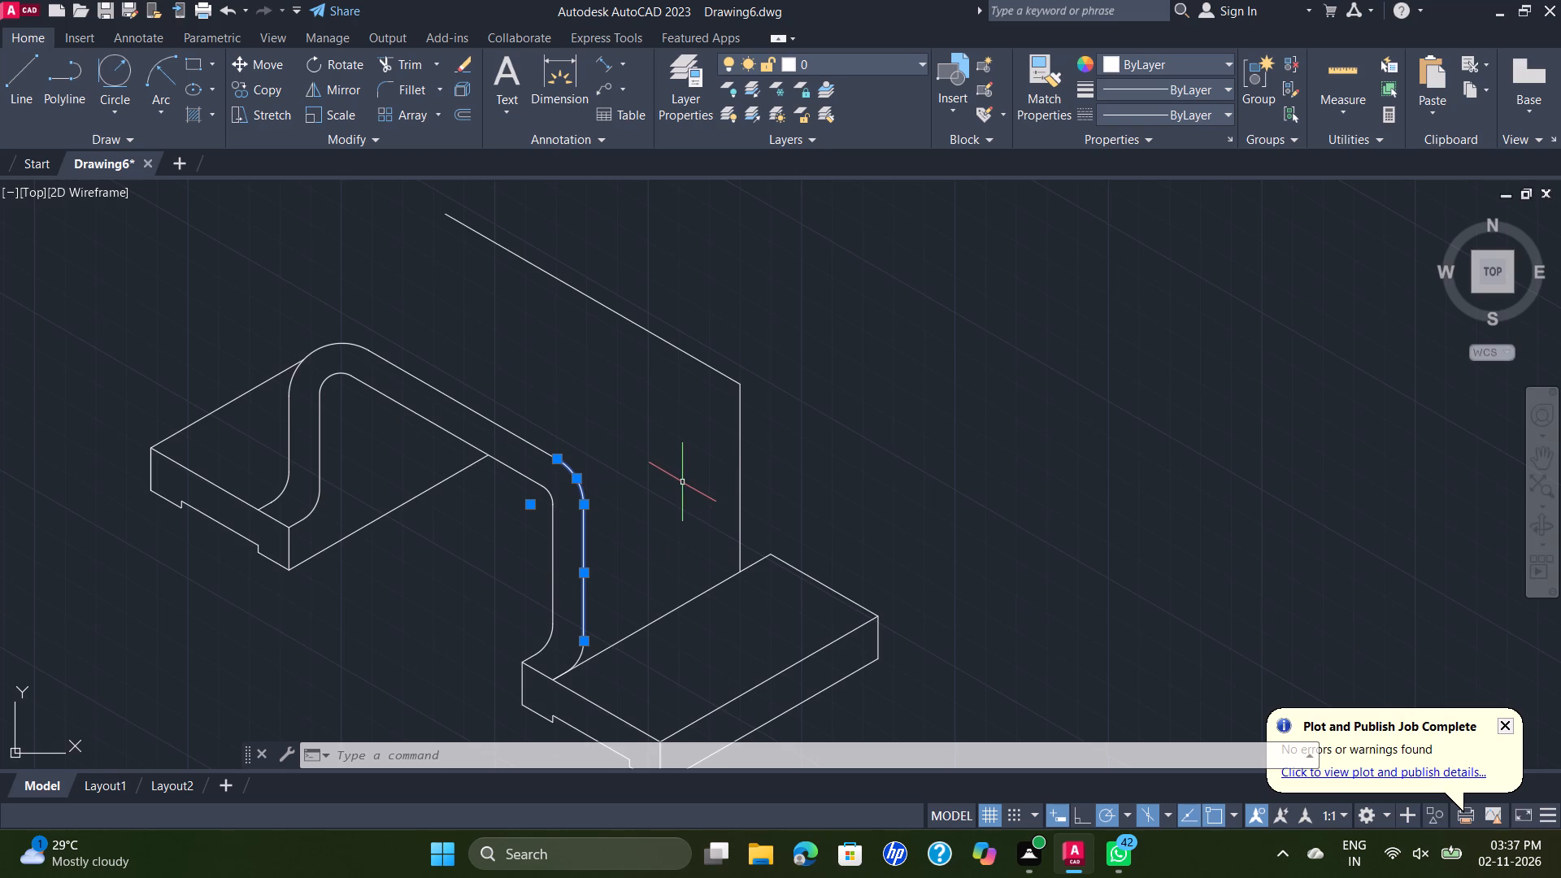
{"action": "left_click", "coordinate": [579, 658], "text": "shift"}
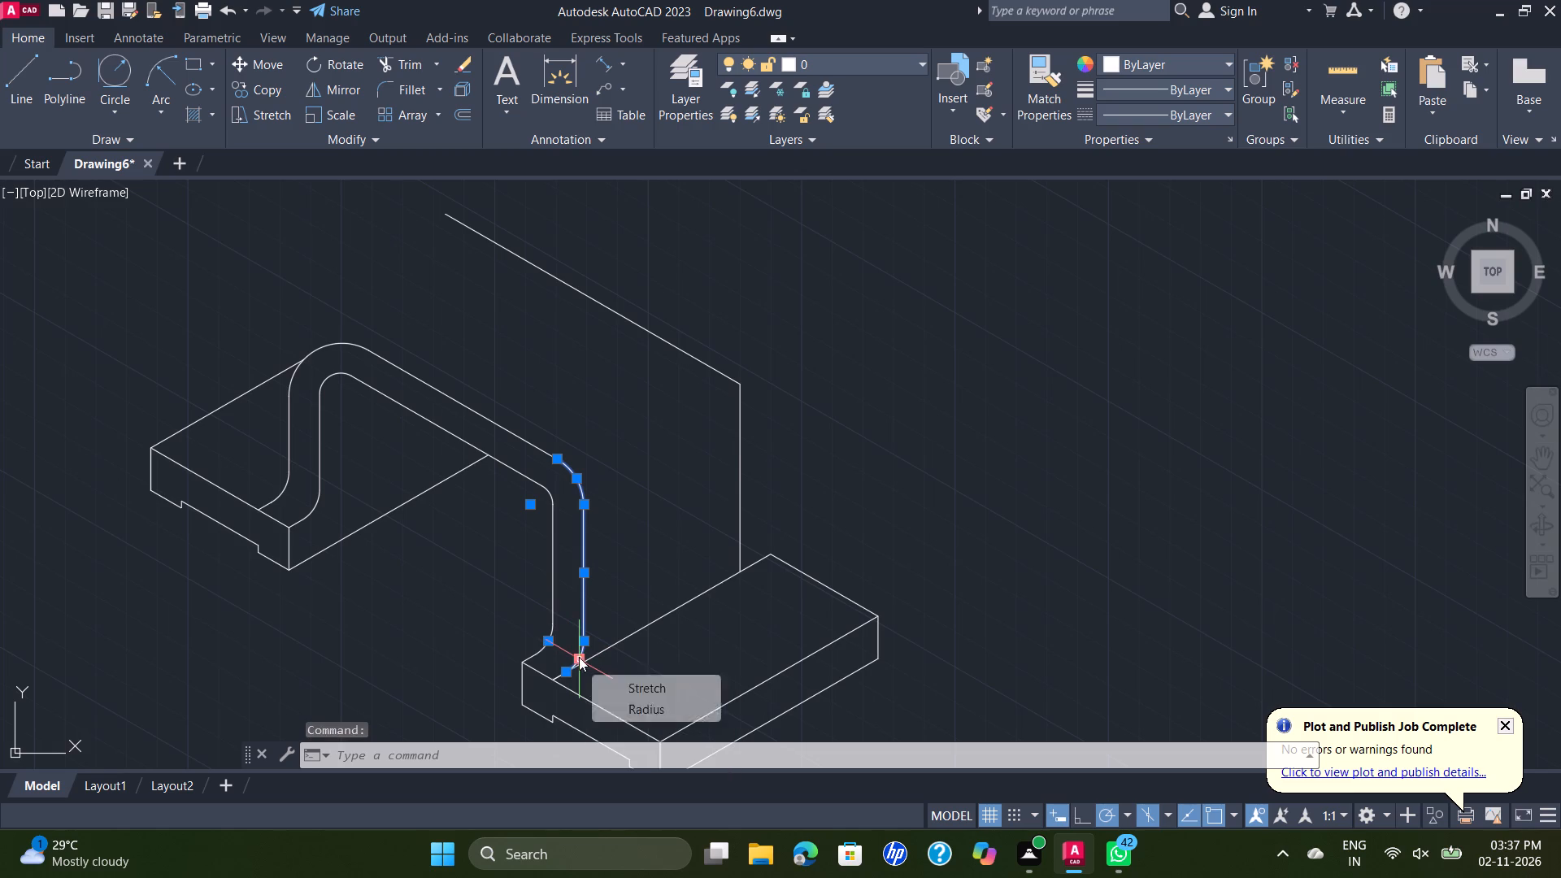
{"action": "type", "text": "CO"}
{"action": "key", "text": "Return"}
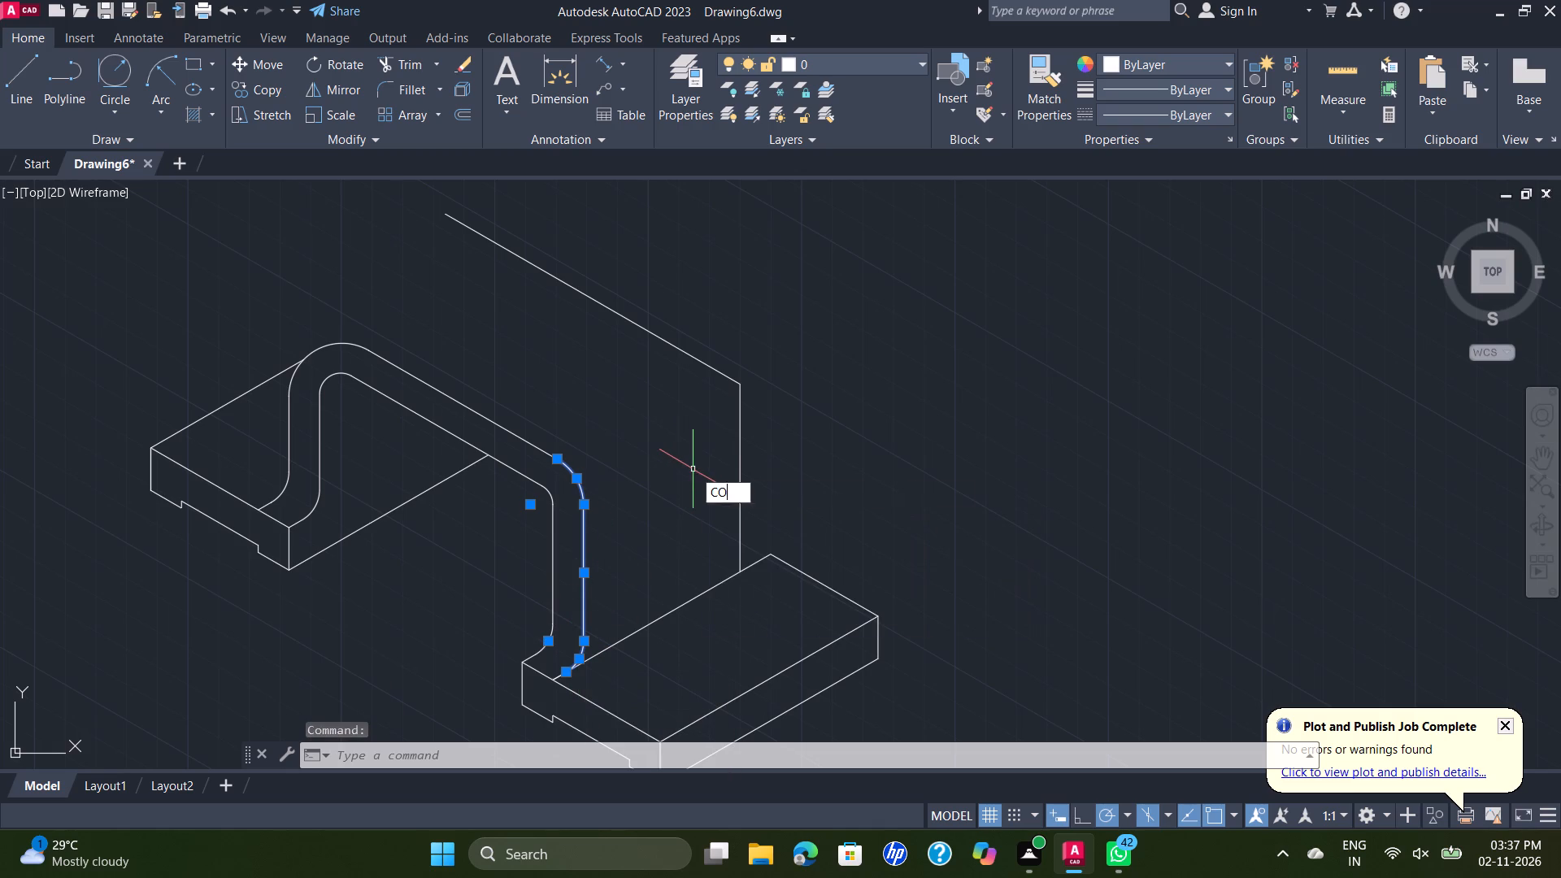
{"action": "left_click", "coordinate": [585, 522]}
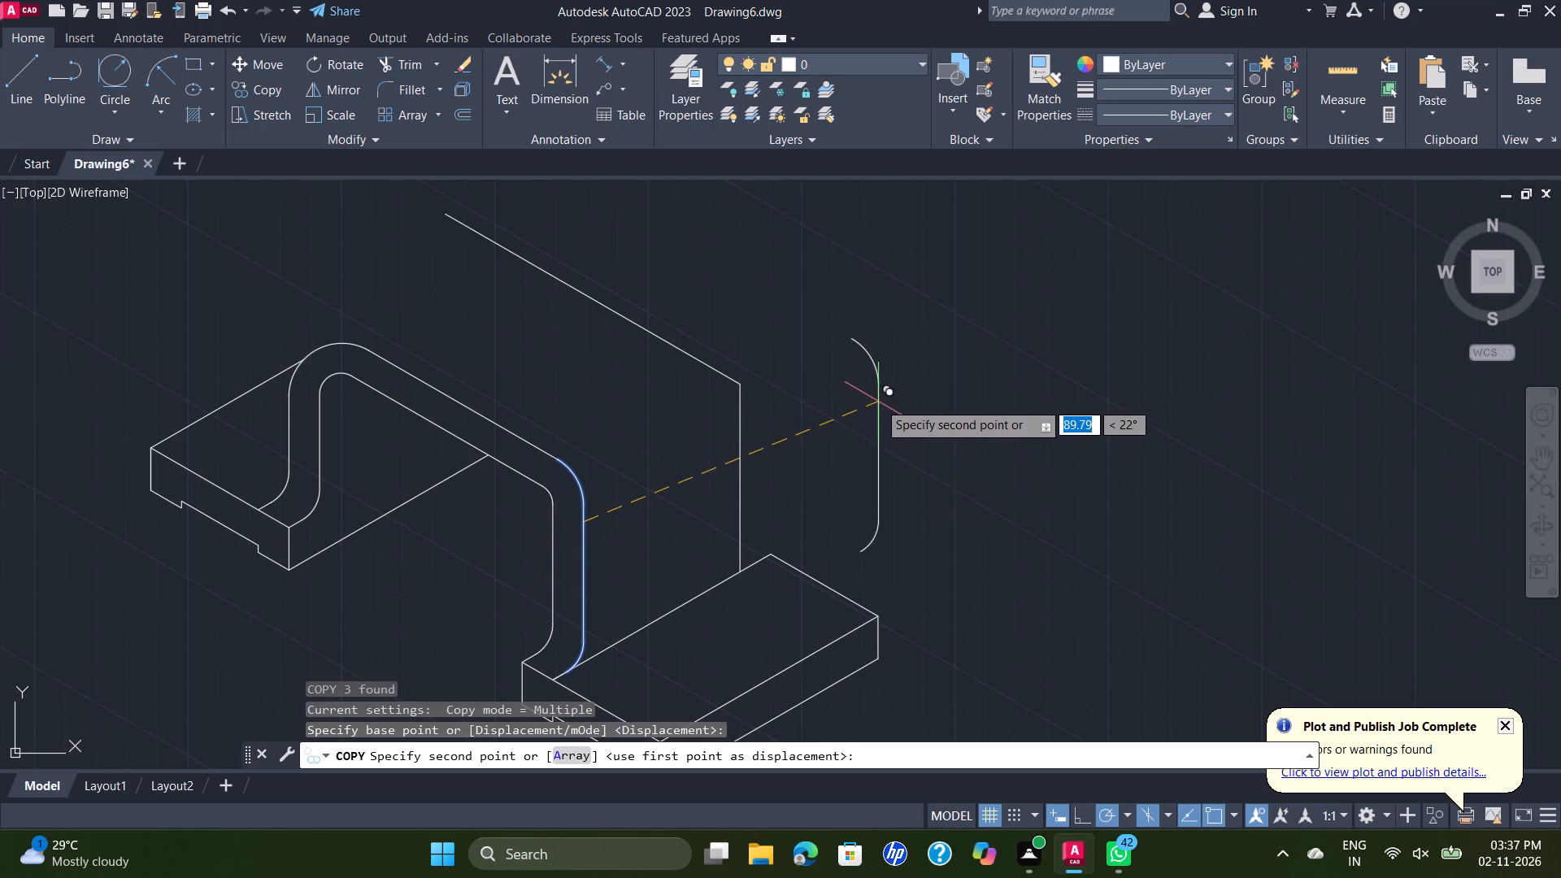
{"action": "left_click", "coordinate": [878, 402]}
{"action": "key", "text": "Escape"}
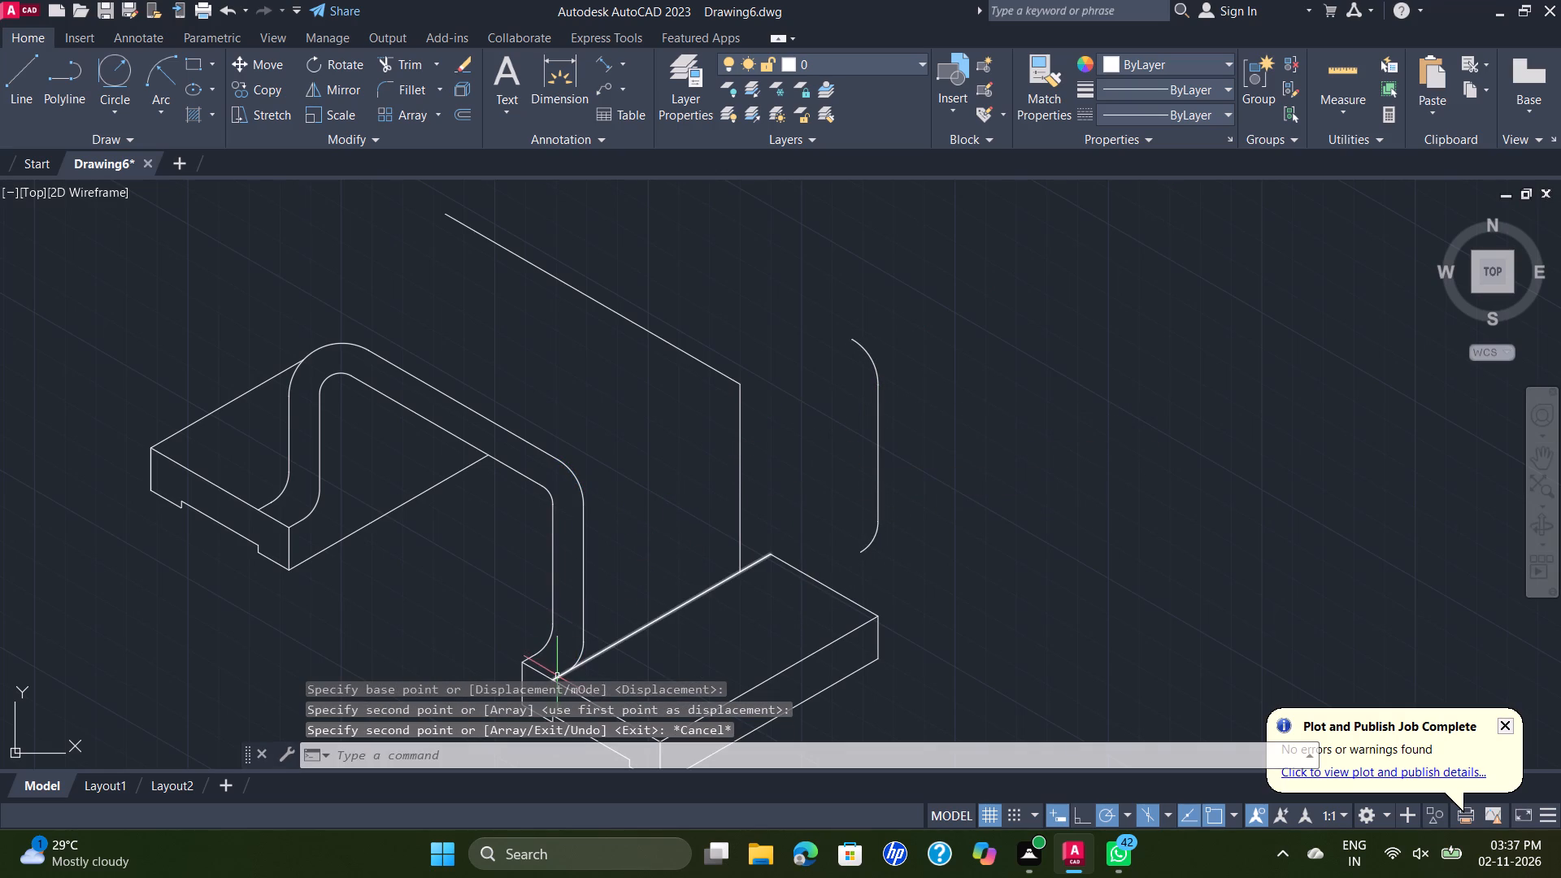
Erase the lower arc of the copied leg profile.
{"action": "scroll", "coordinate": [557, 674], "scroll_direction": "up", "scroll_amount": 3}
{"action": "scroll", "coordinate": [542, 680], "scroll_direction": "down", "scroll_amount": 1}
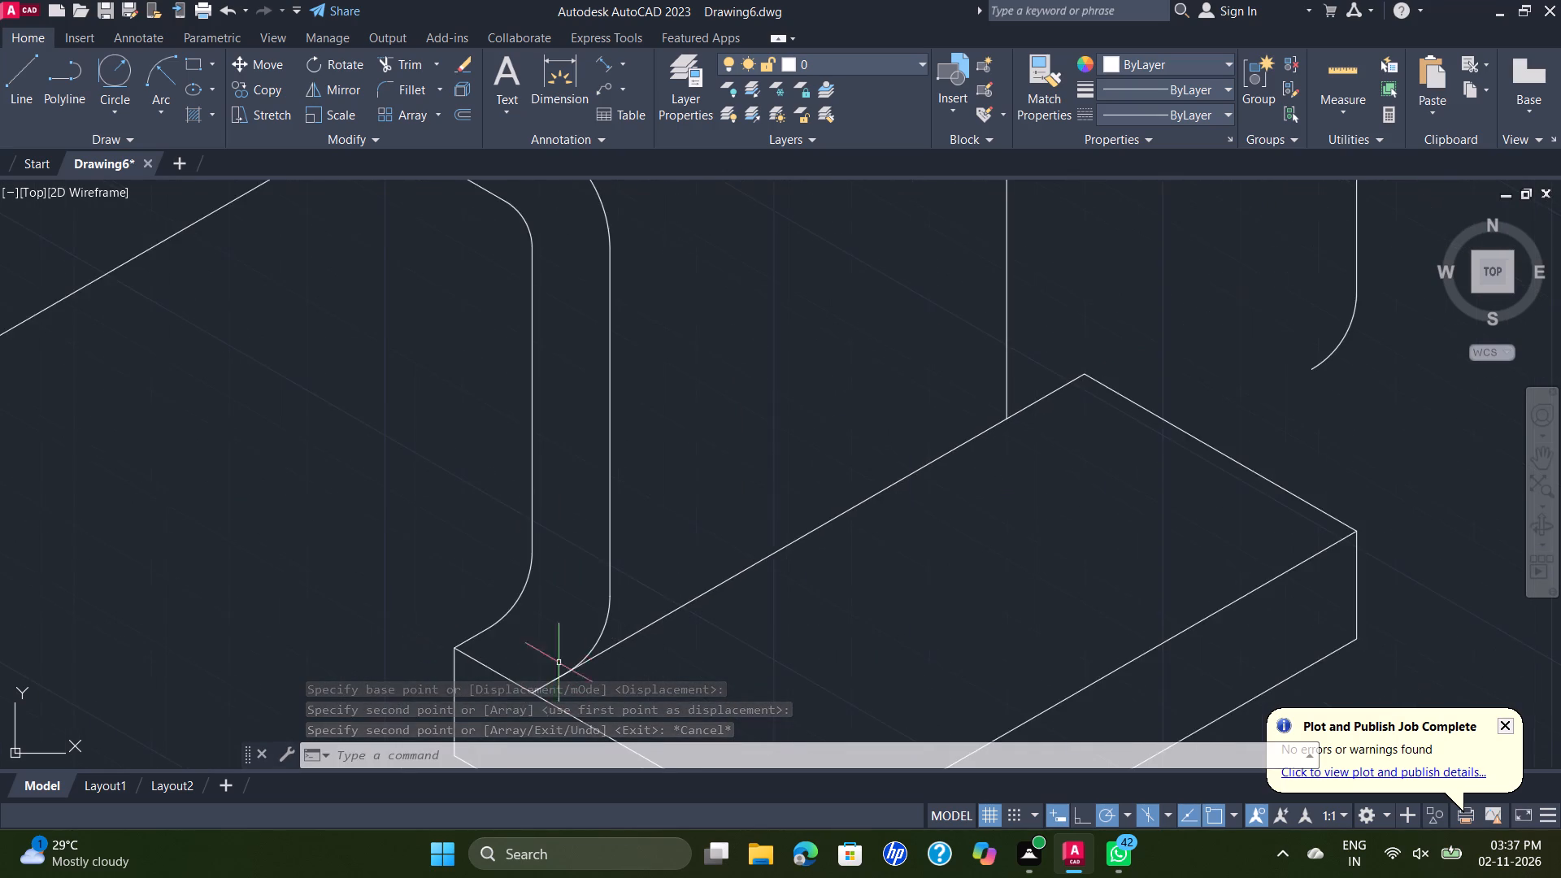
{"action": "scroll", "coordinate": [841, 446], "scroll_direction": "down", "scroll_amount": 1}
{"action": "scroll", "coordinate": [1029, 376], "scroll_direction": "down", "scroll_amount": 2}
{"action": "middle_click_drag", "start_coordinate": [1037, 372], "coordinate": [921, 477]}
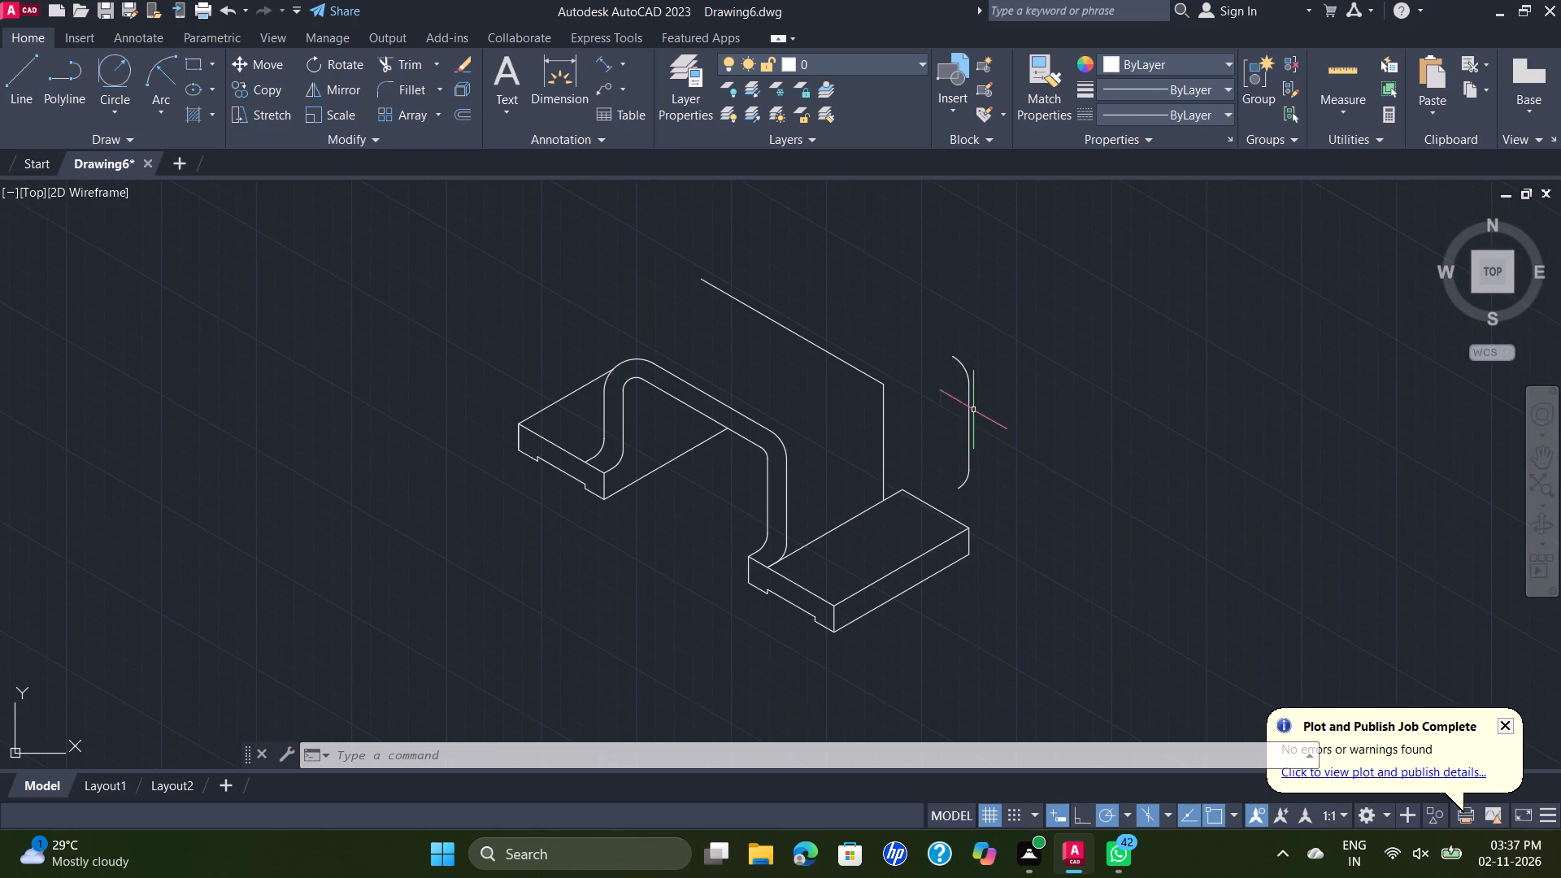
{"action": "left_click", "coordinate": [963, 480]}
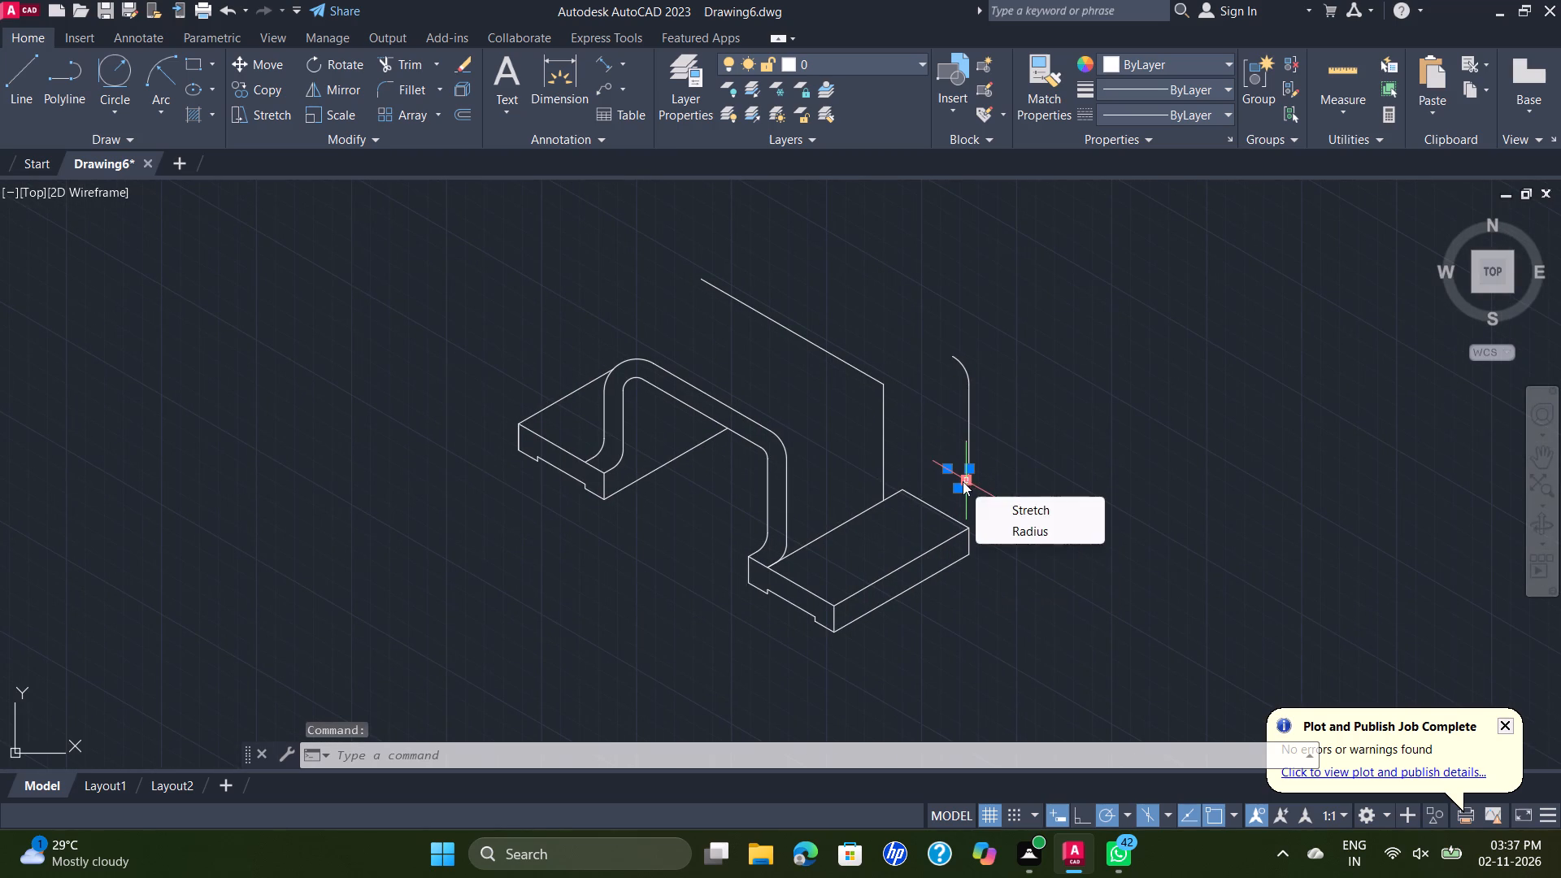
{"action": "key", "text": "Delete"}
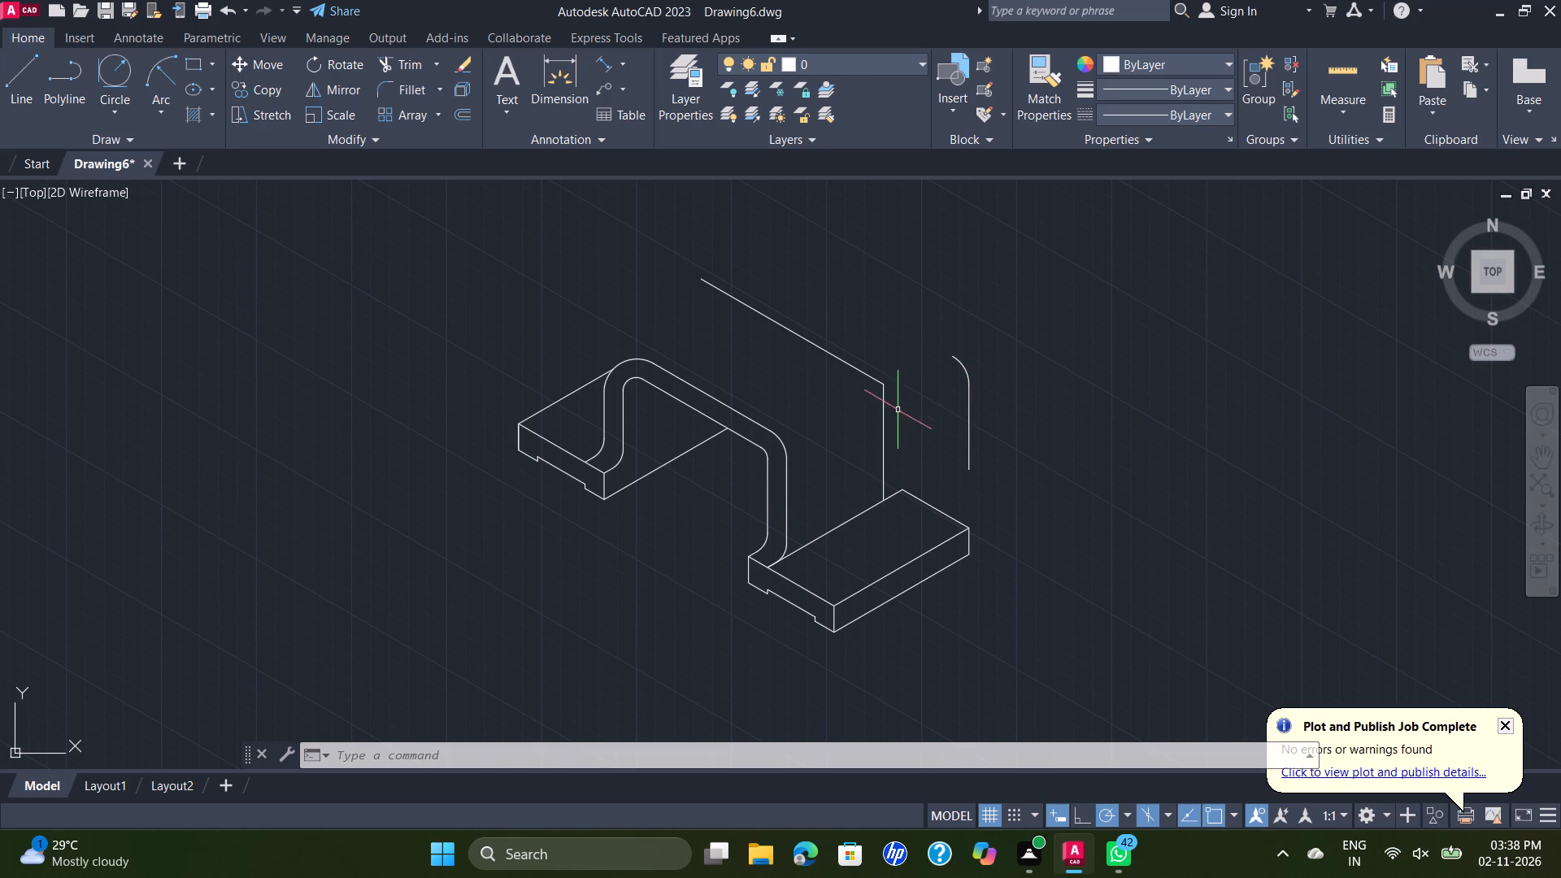
Erase the 53-long vertical line, the connected 96-long line and the near foot's upper 71-long edge meeting the arch.
{"action": "left_click", "coordinate": [896, 374]}
{"action": "left_click", "coordinate": [856, 437]}
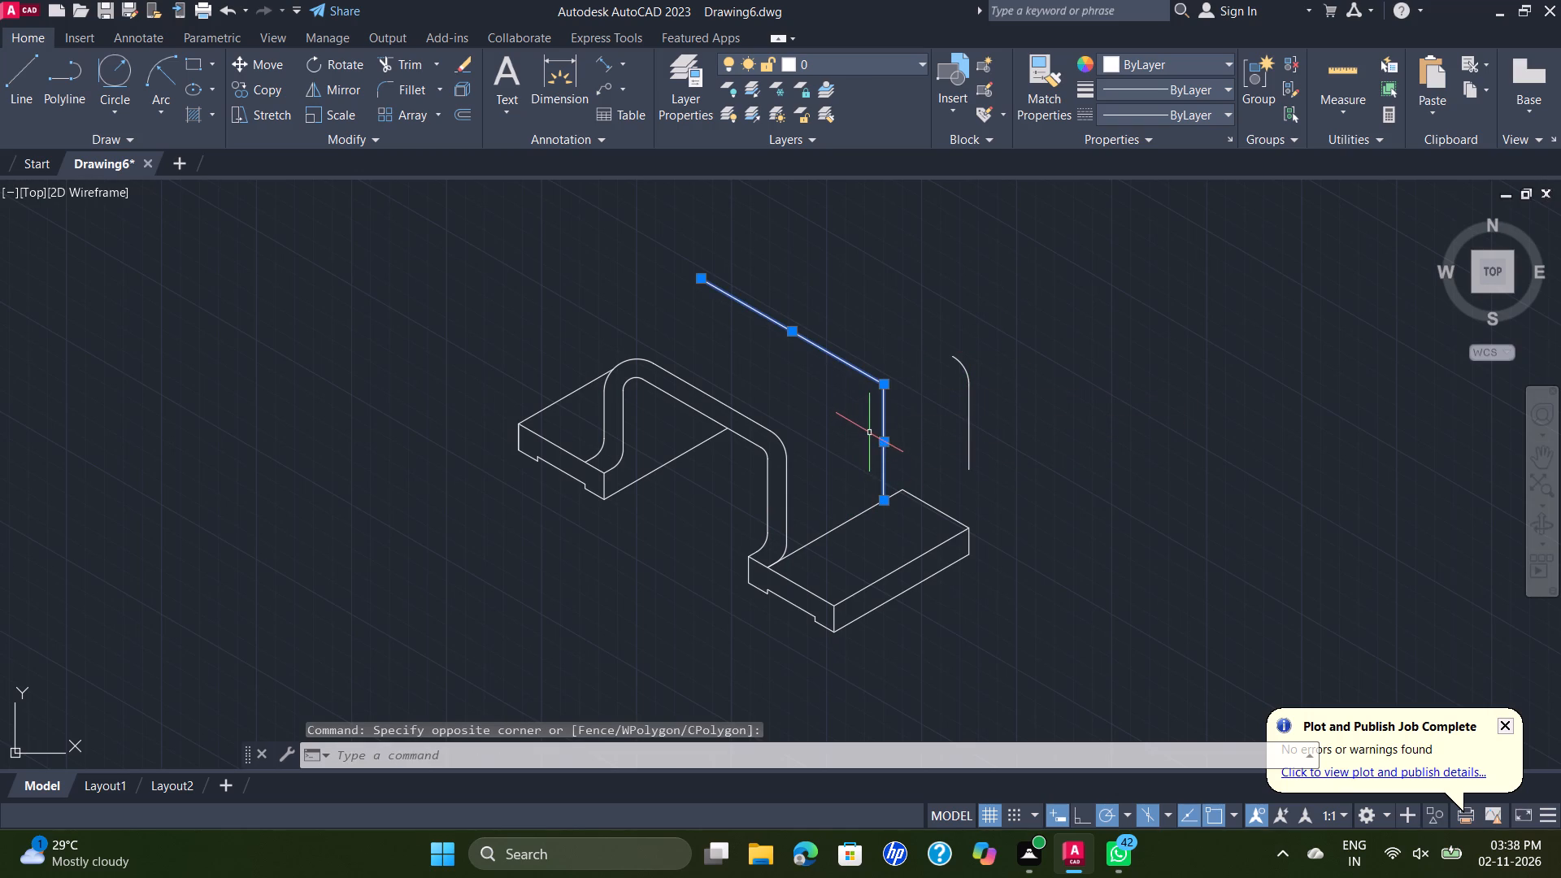
{"action": "key", "text": "Delete"}
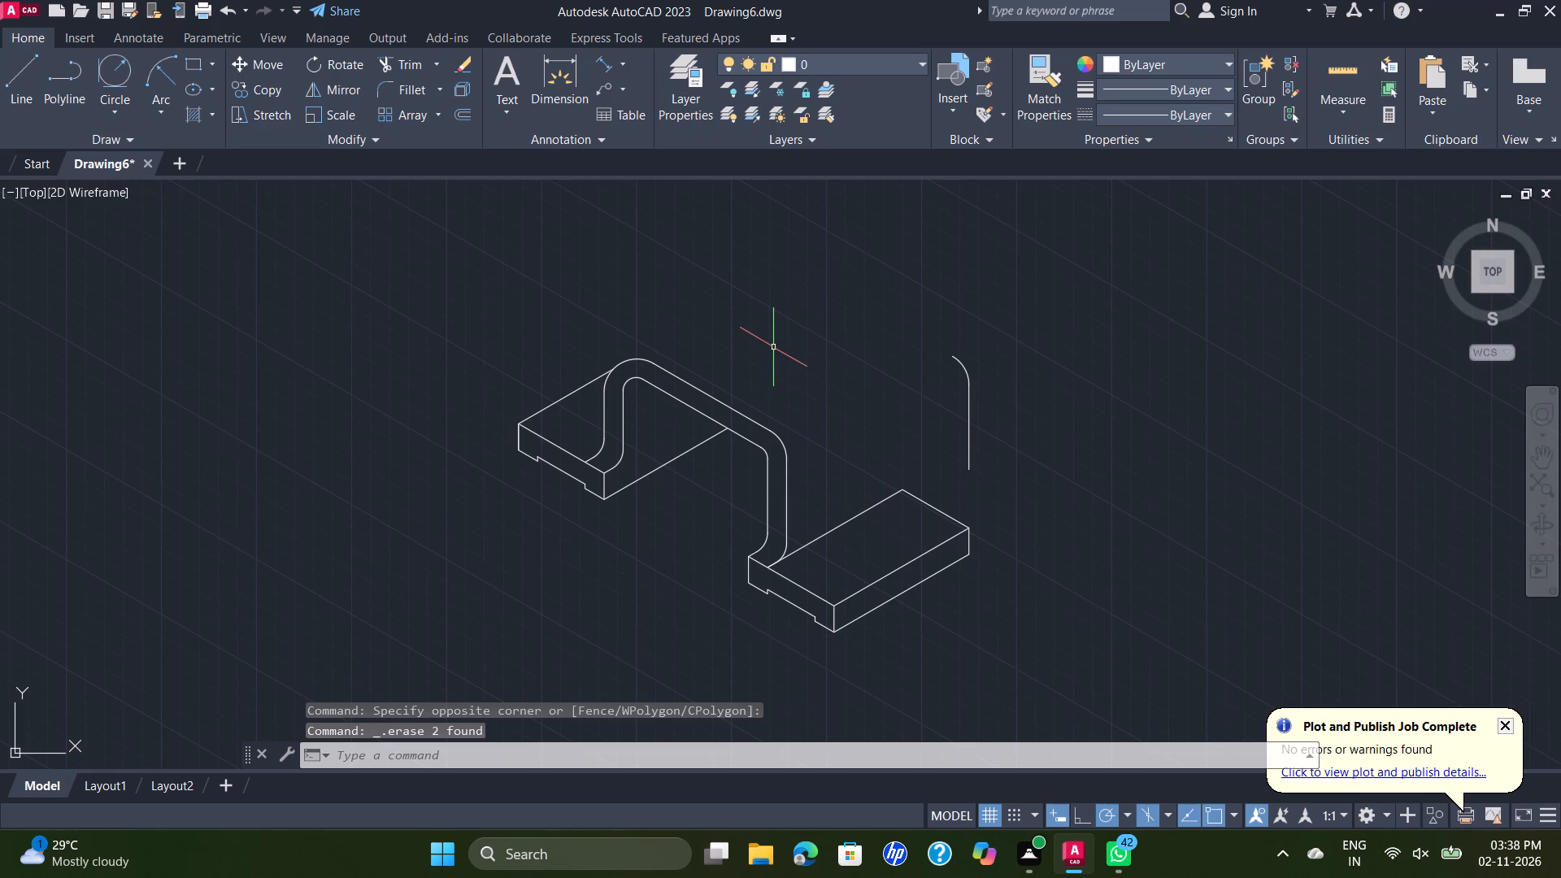
{"action": "left_click", "coordinate": [876, 506]}
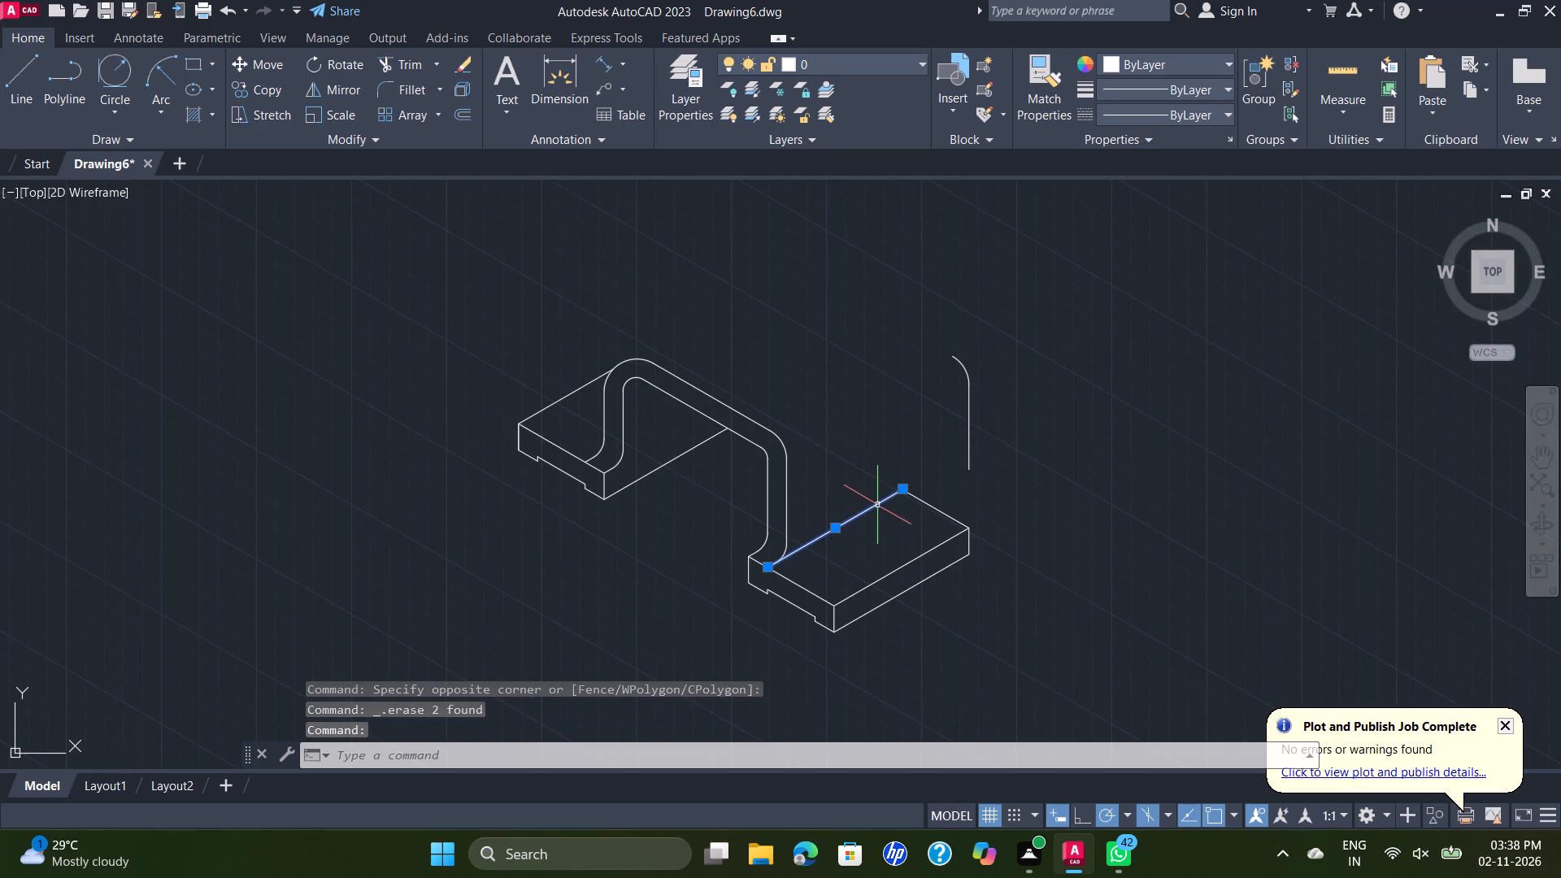
{"action": "key", "text": "Delete"}
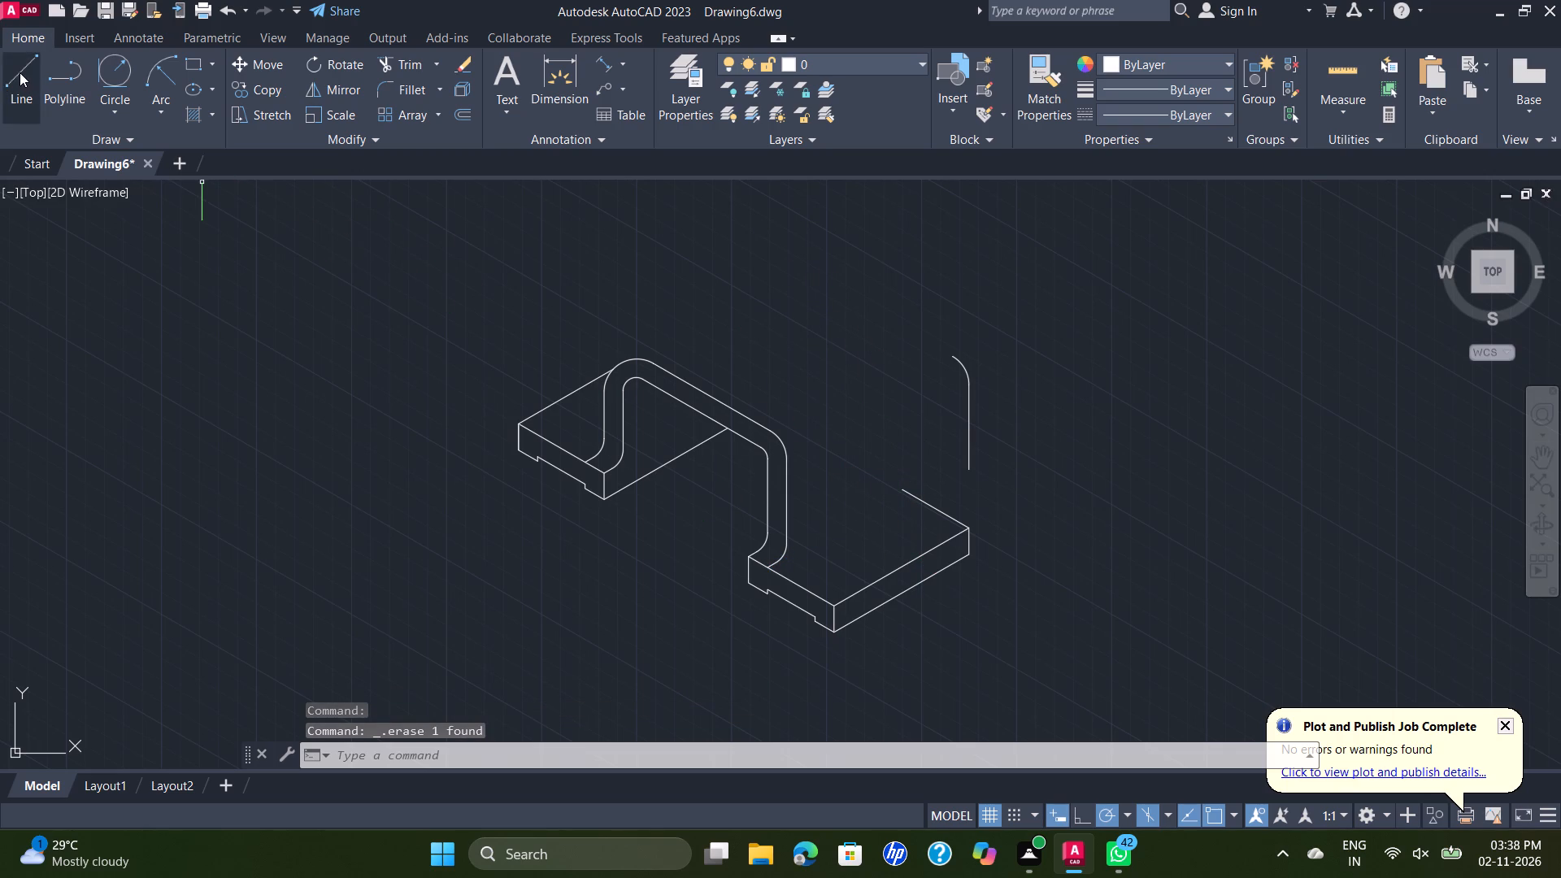
Draw connected lines from the near foot's rear upper corner: 10 long at 210° and 53 long at 90°.
{"action": "key", "text": "l"}
{"action": "key", "text": "Return"}
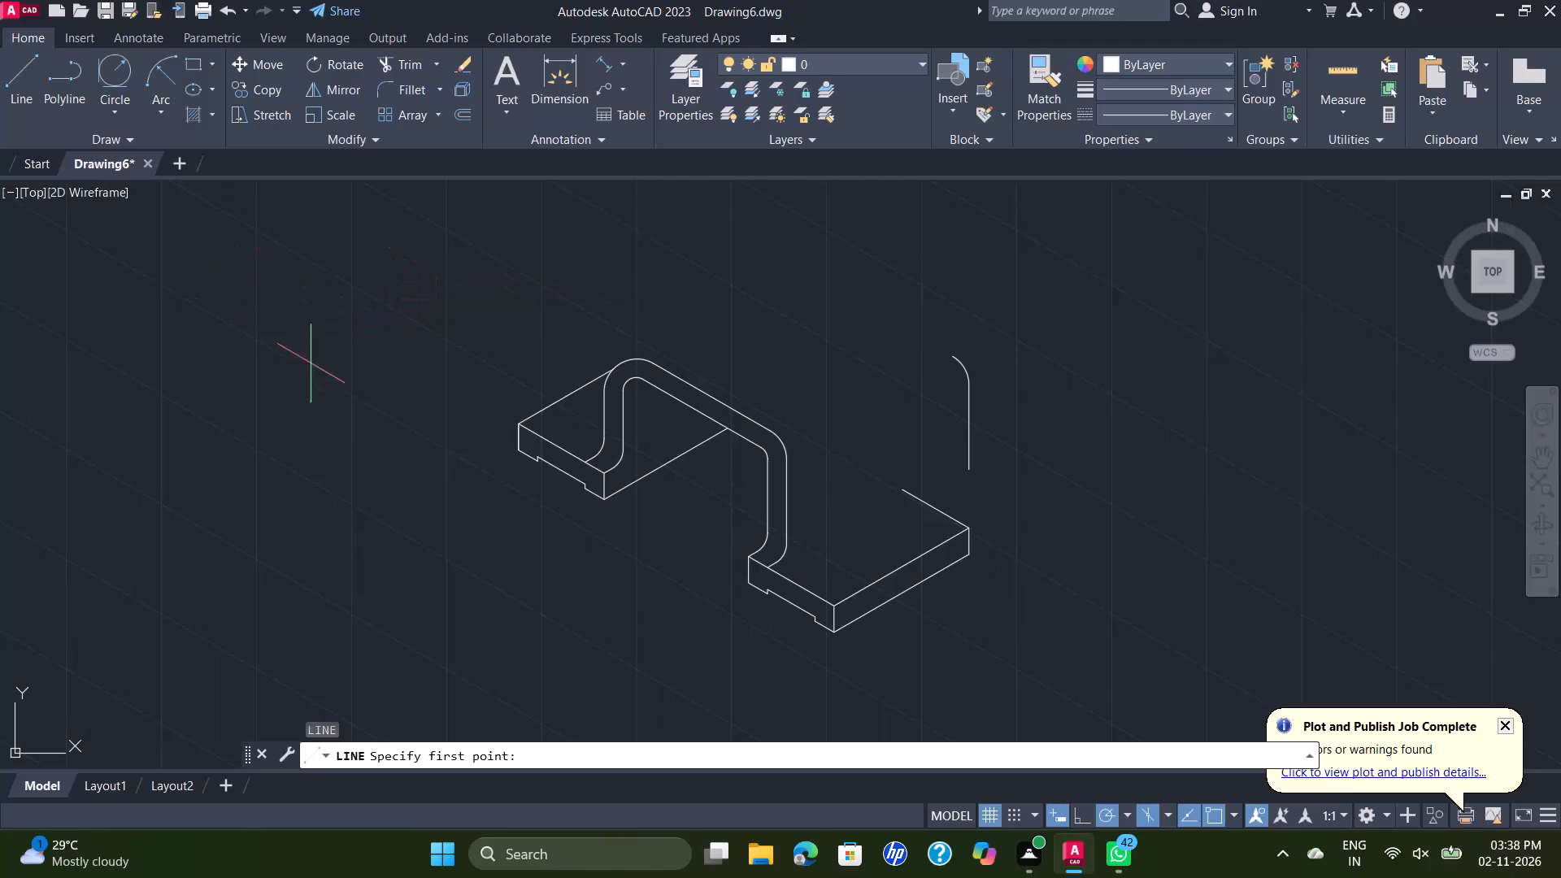
{"action": "left_click", "coordinate": [905, 492]}
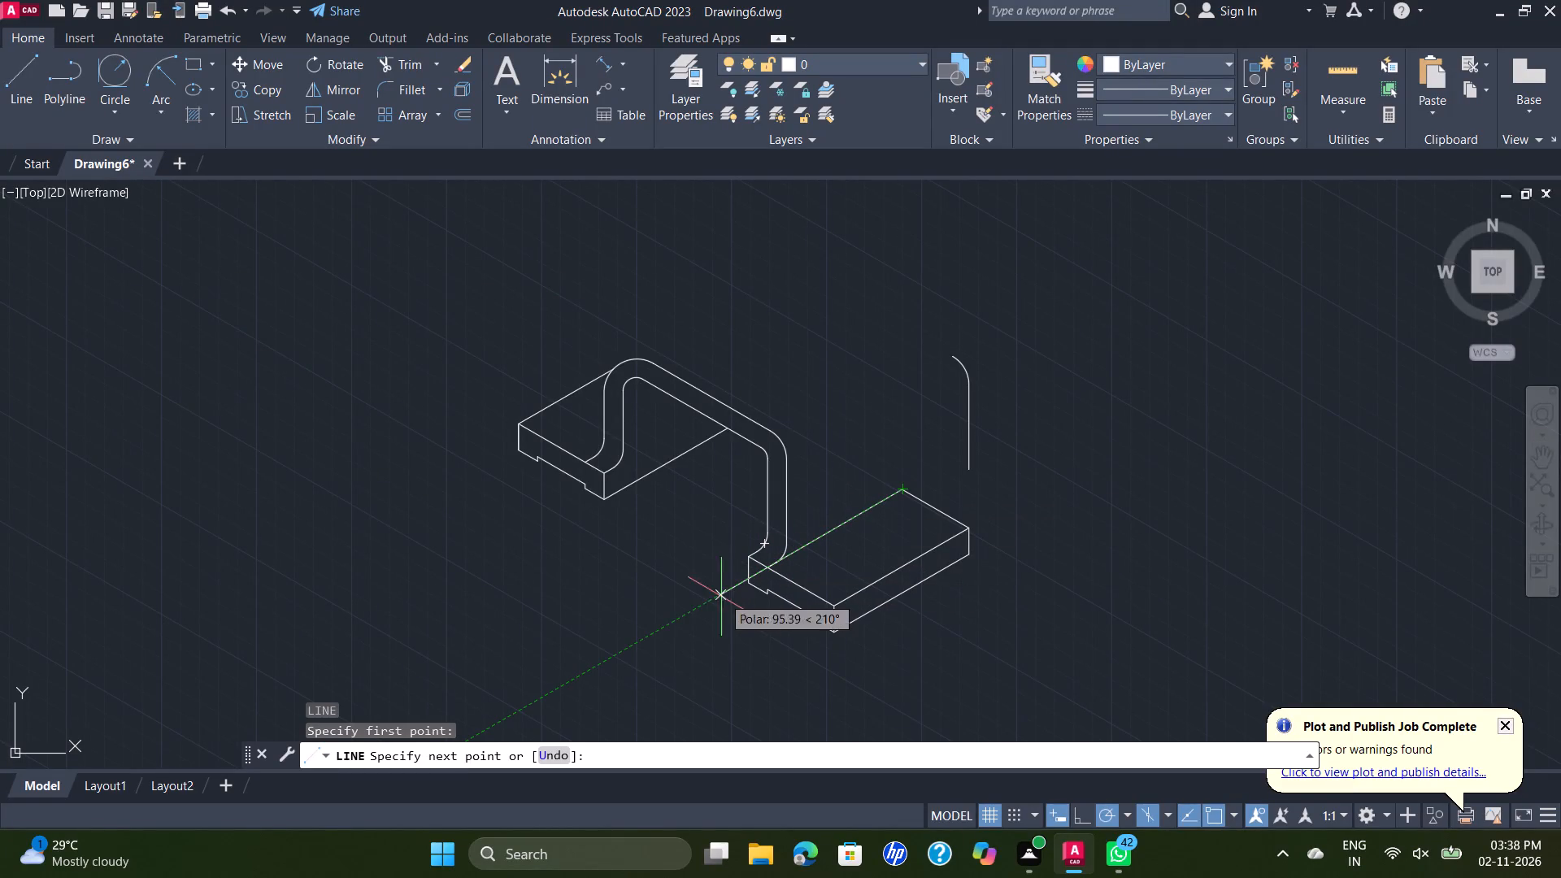
{"action": "type", "text": "10"}
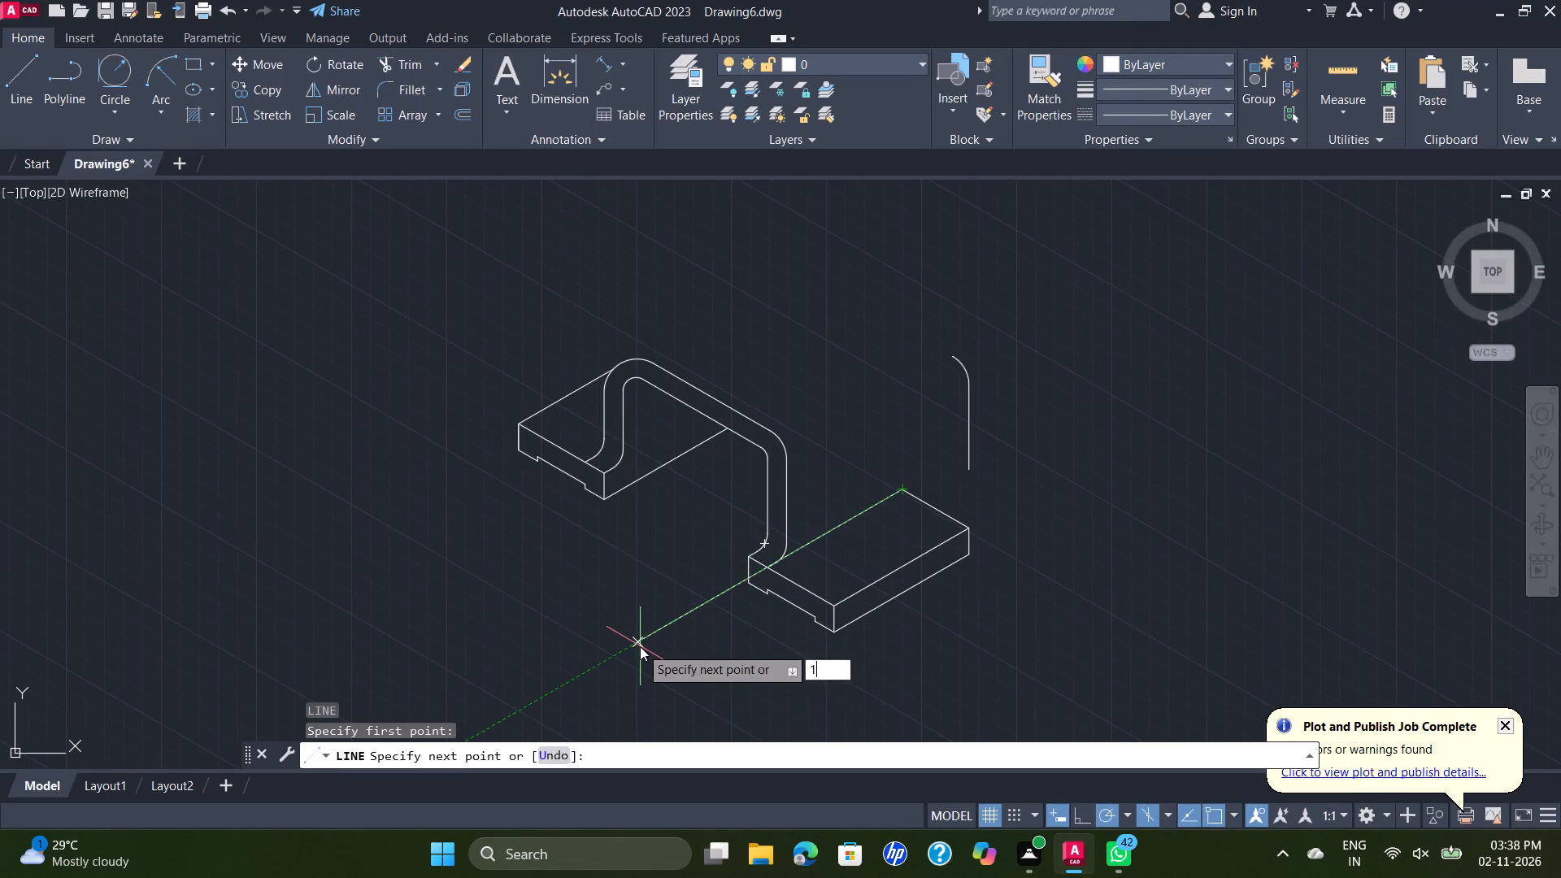
{"action": "key", "text": "Return"}
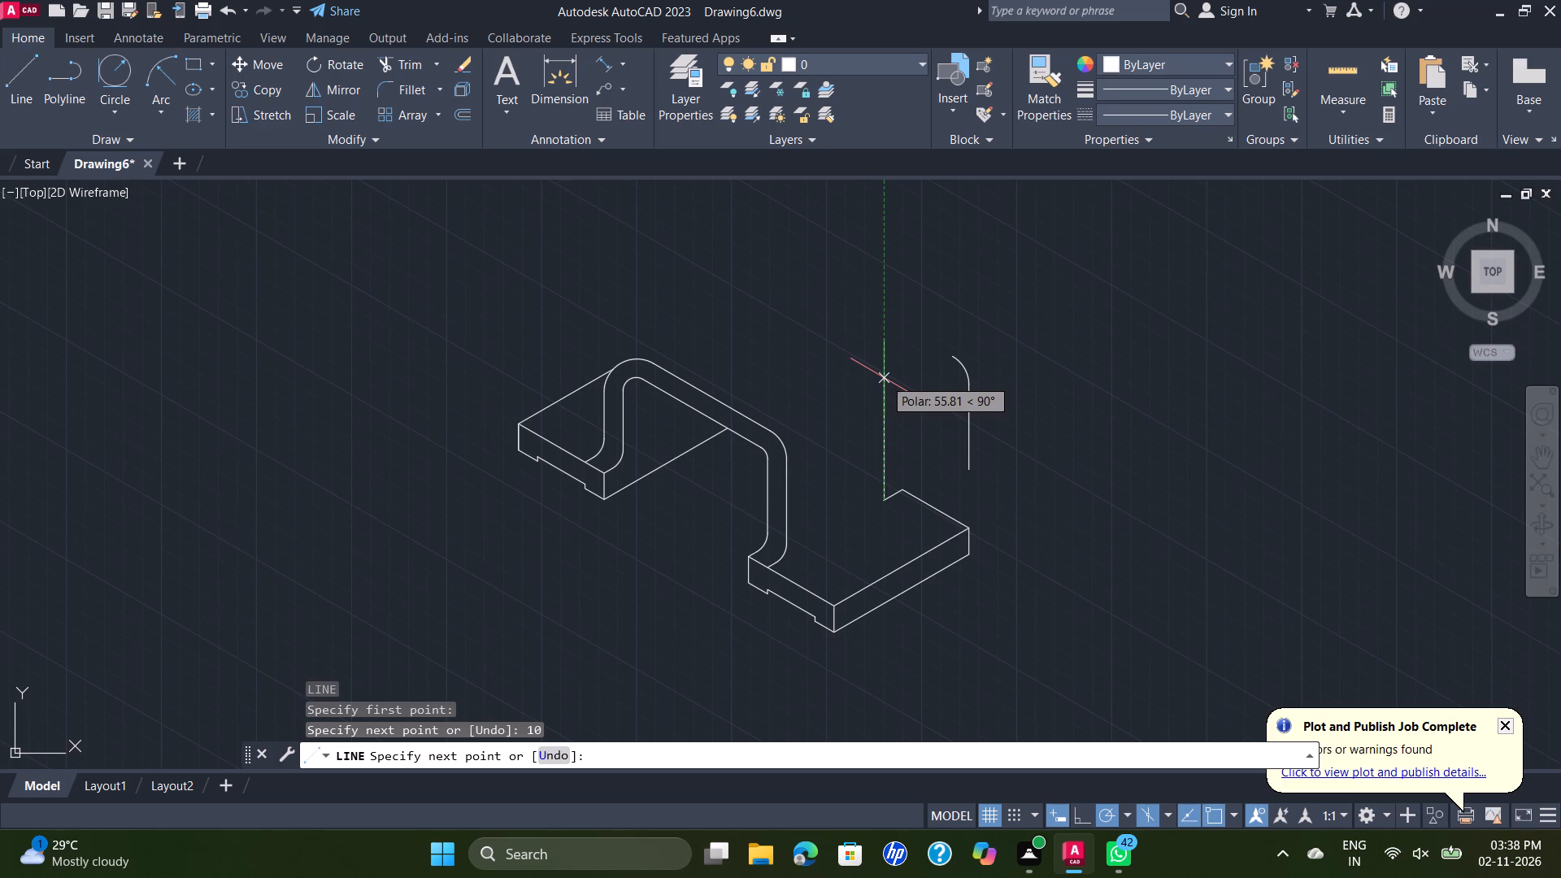
{"action": "type", "text": "53"}
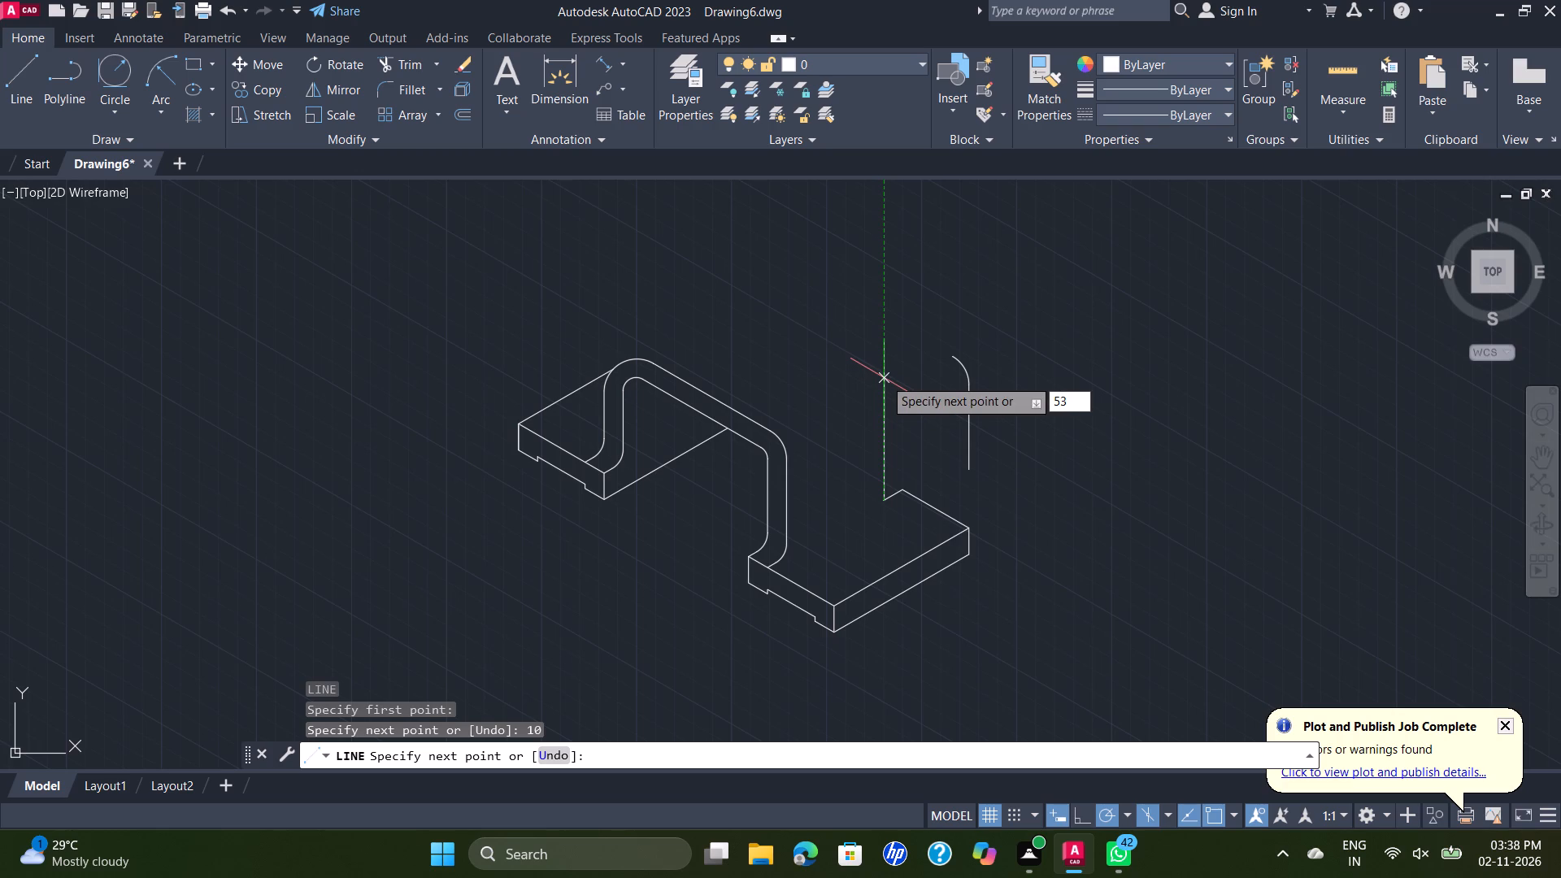
{"action": "key", "text": "Return"}
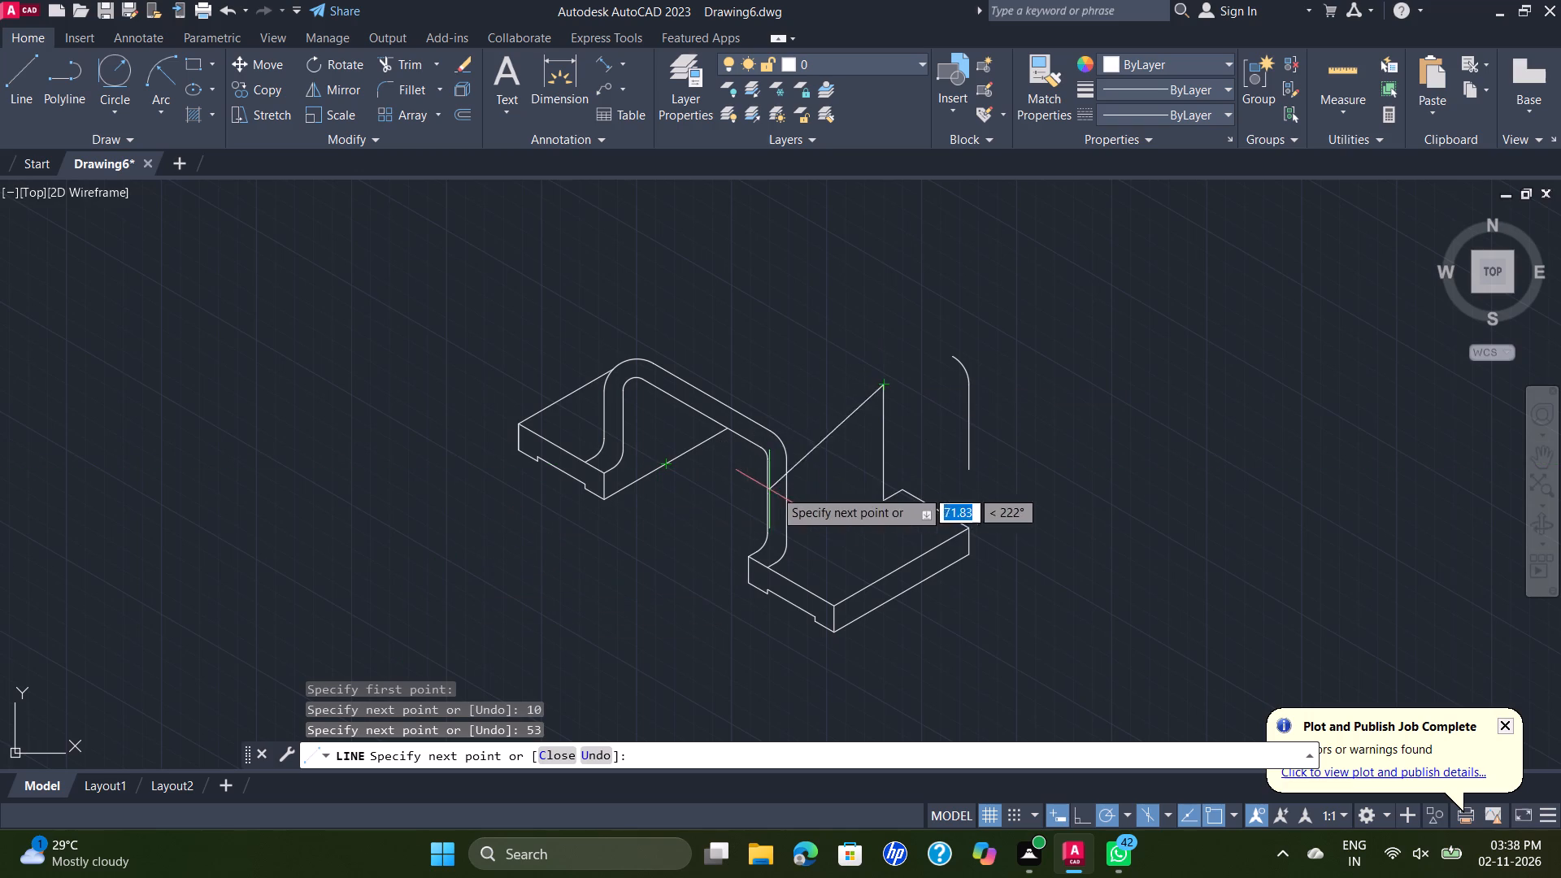
{"action": "key", "text": "Escape"}
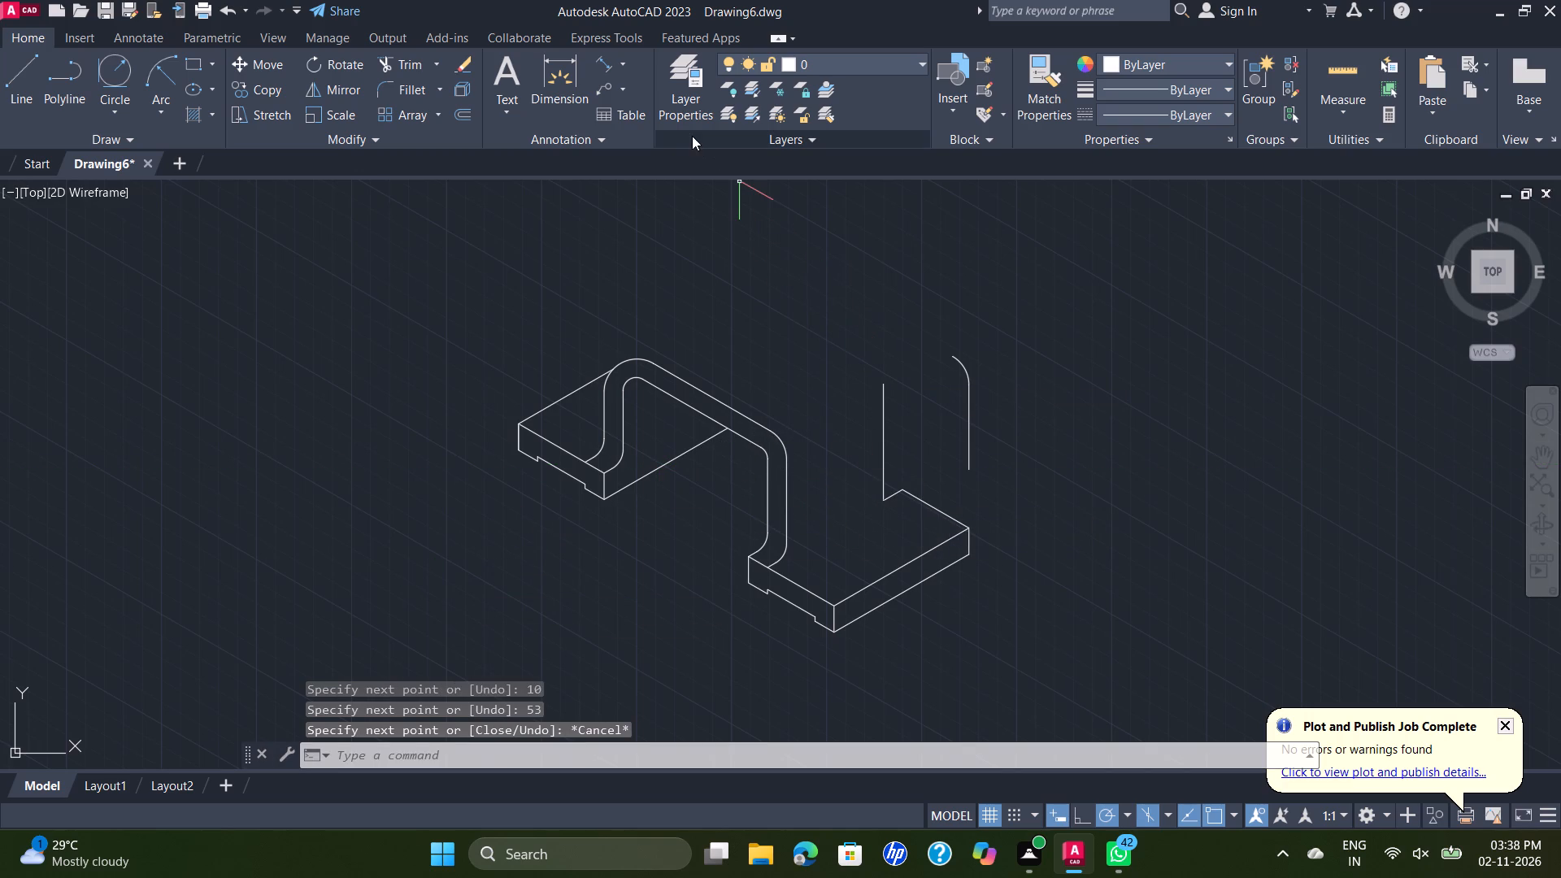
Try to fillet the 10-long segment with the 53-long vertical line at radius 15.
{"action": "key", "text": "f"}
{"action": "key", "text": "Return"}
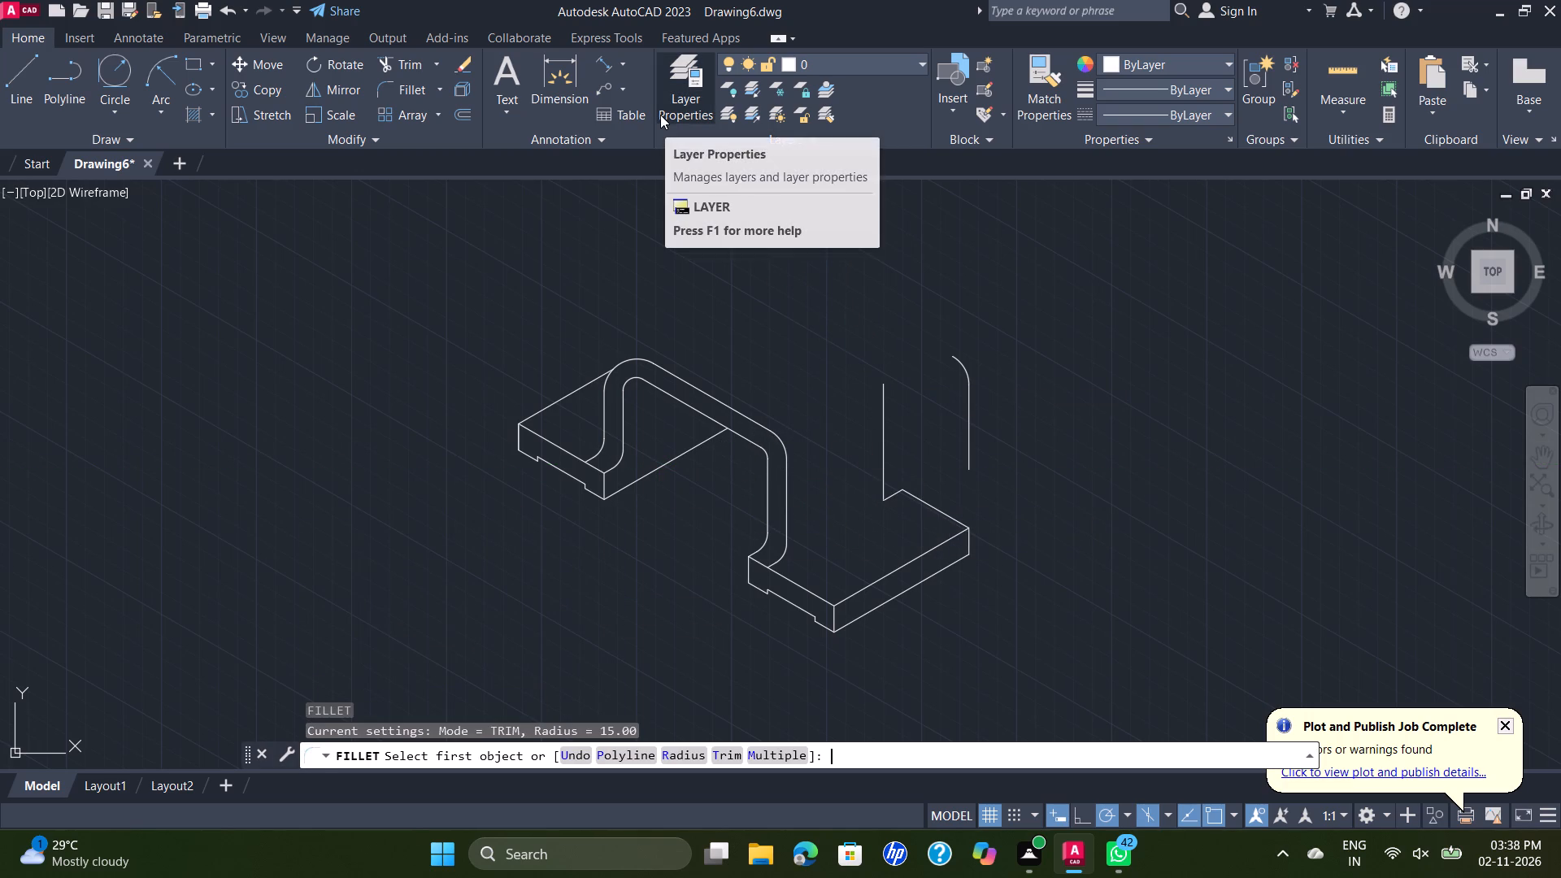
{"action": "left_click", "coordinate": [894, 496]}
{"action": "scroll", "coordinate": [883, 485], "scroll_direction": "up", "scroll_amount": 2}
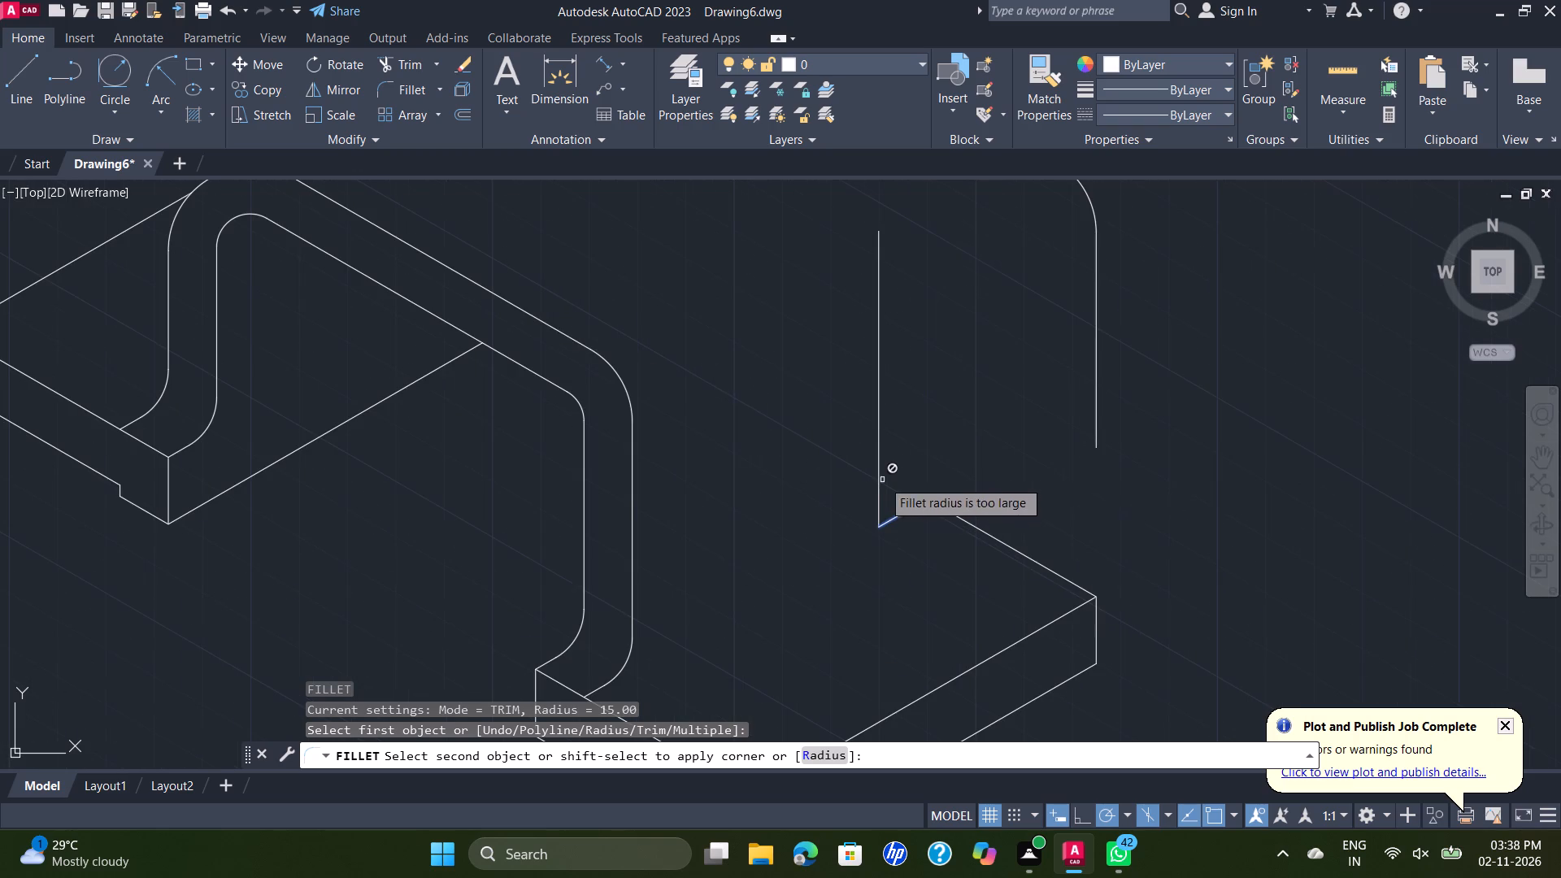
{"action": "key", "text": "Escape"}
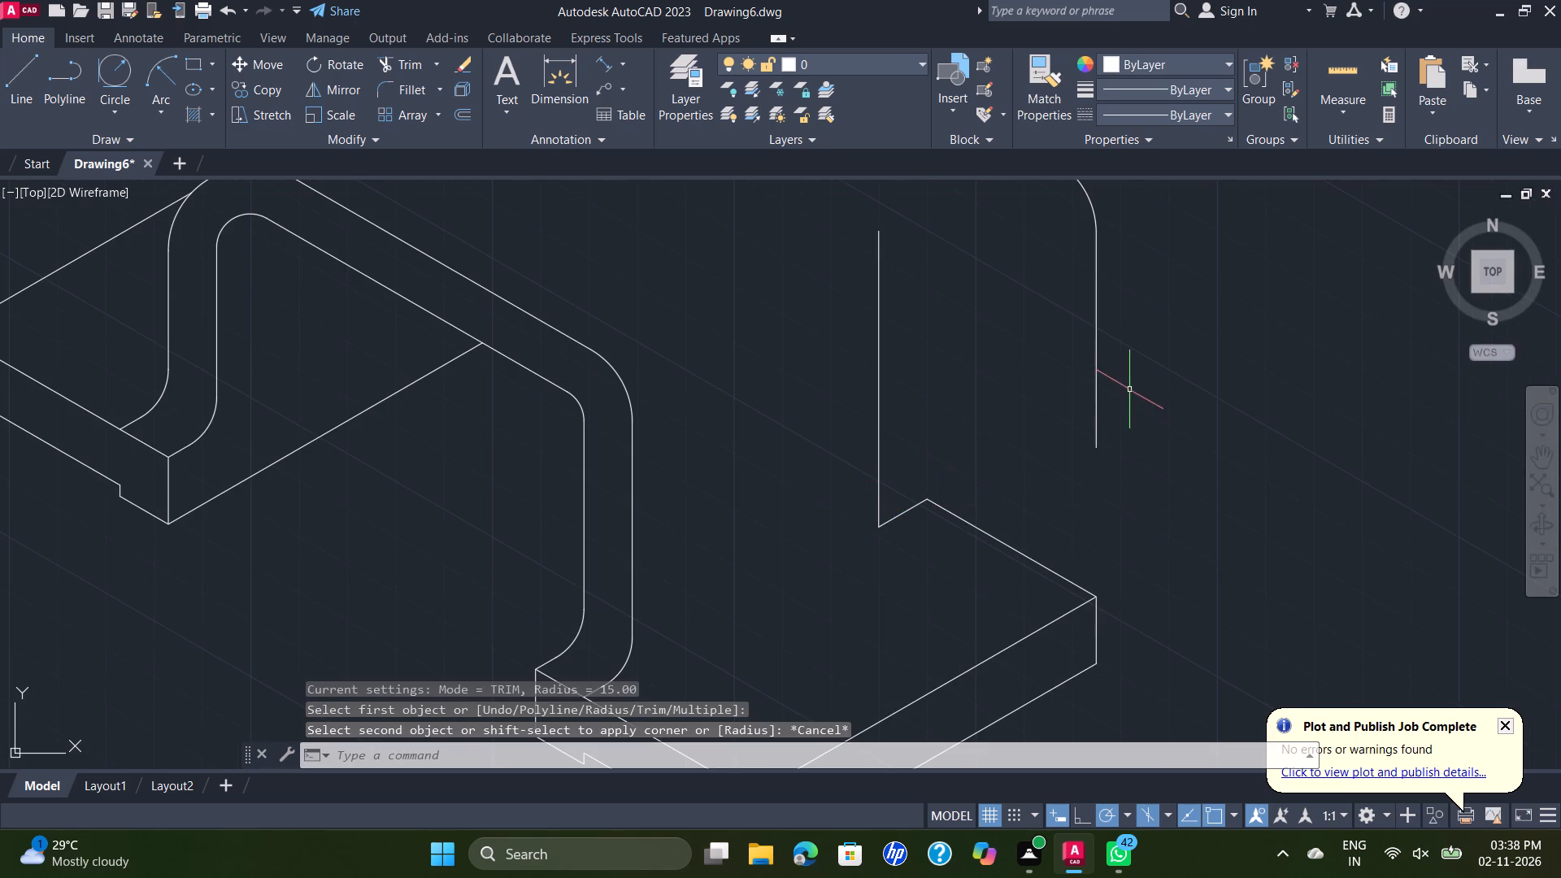
Erase the copied leg profile's remaining vertical line and upper arc, and the 53-long vertical line at the near foot's rear.
{"action": "scroll", "coordinate": [1119, 385], "scroll_direction": "down", "scroll_amount": 1}
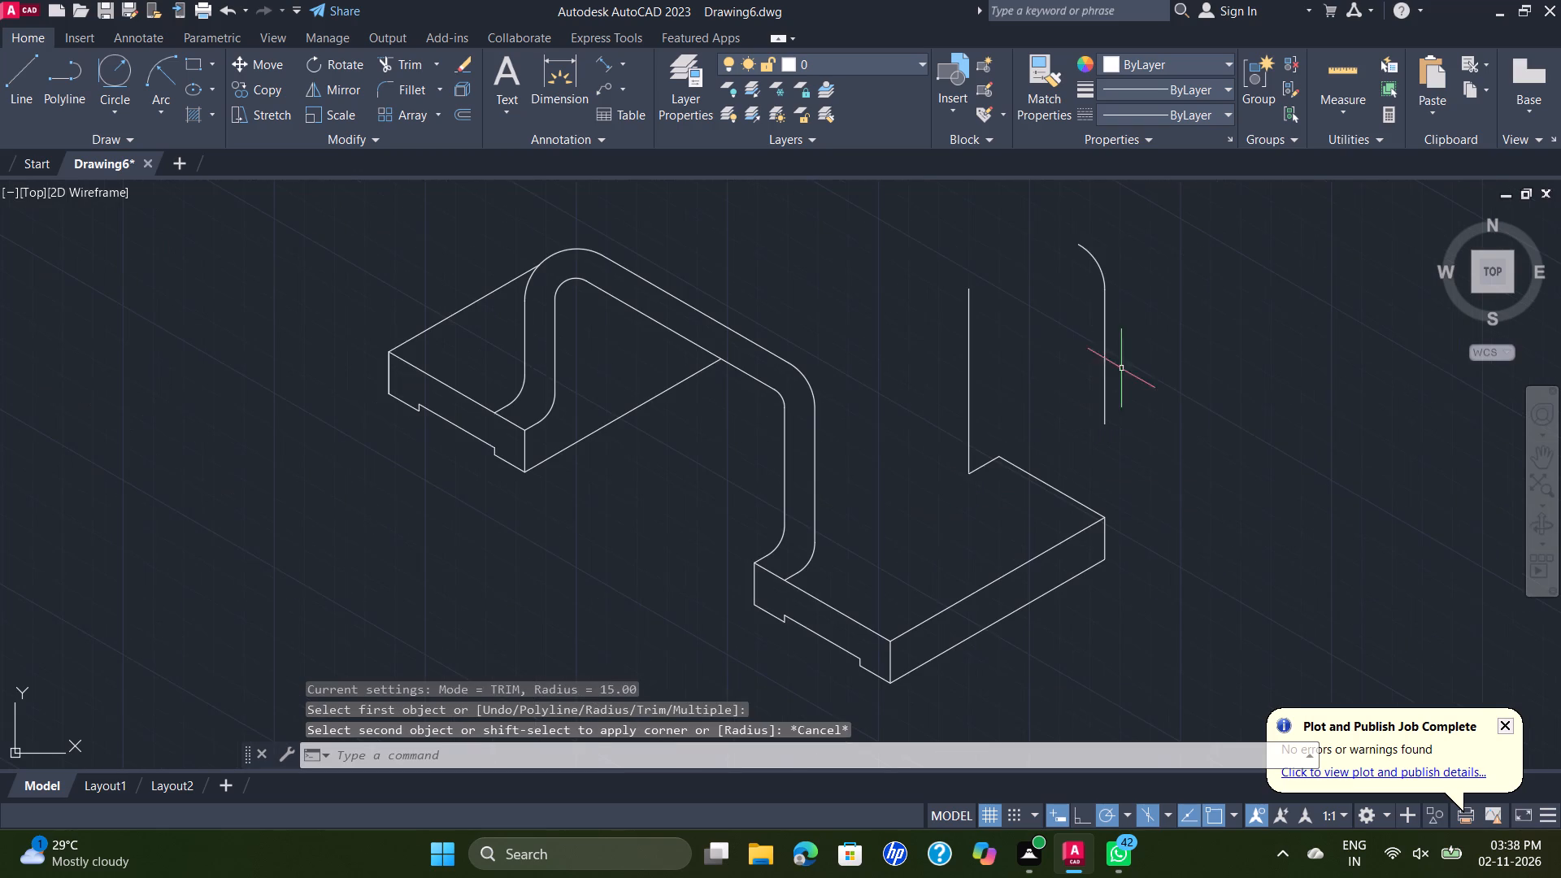
{"action": "left_click", "coordinate": [1139, 237]}
{"action": "left_click", "coordinate": [1063, 437]}
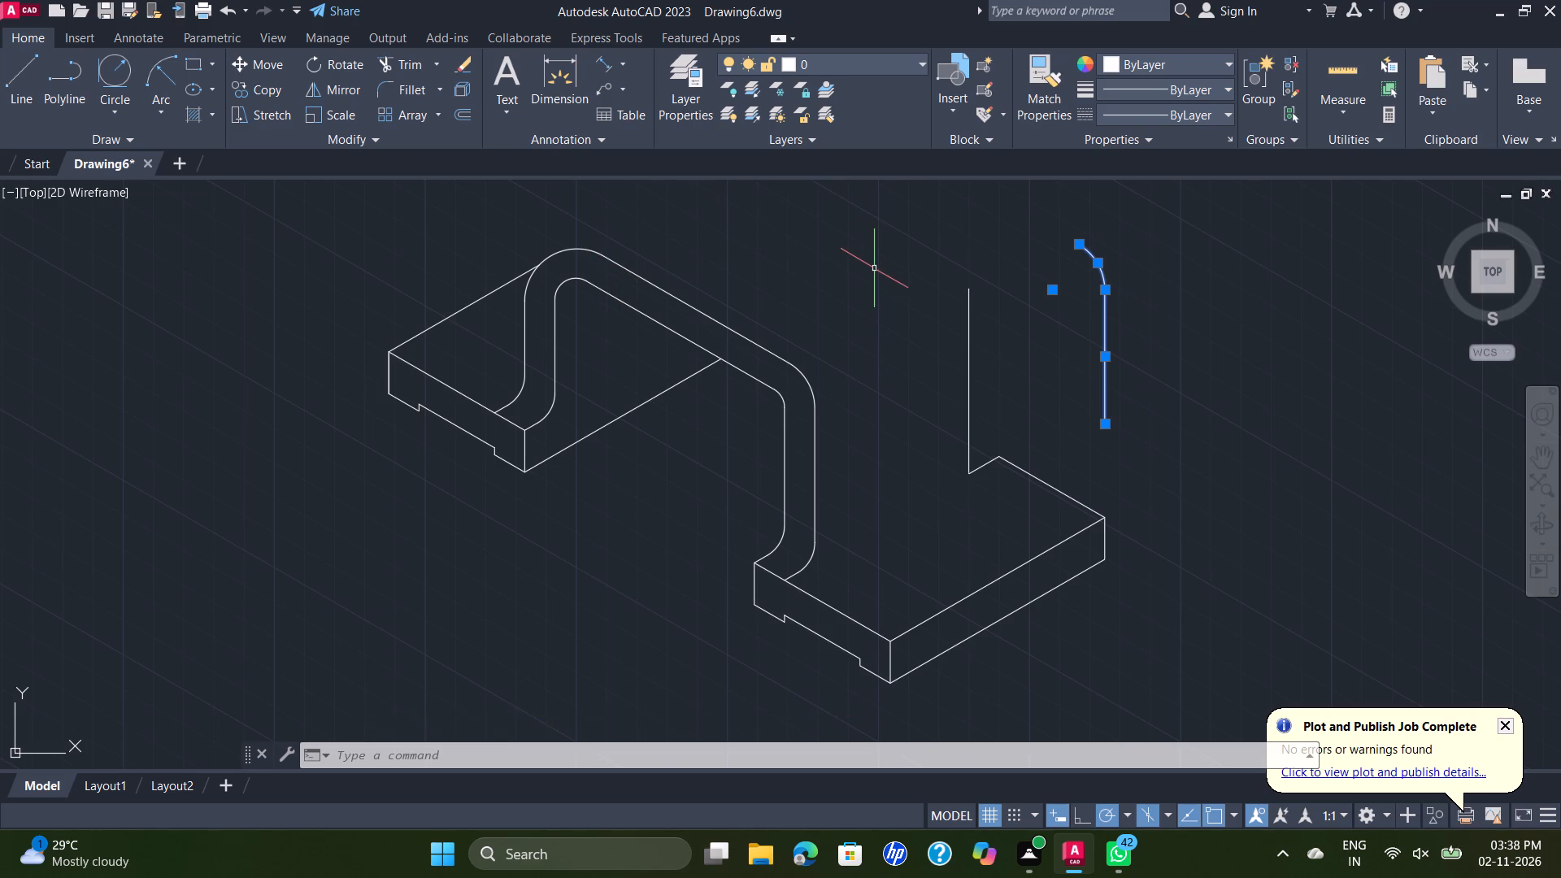
{"action": "key", "text": "Escape"}
{"action": "scroll", "coordinate": [923, 301], "scroll_direction": "down", "scroll_amount": 1}
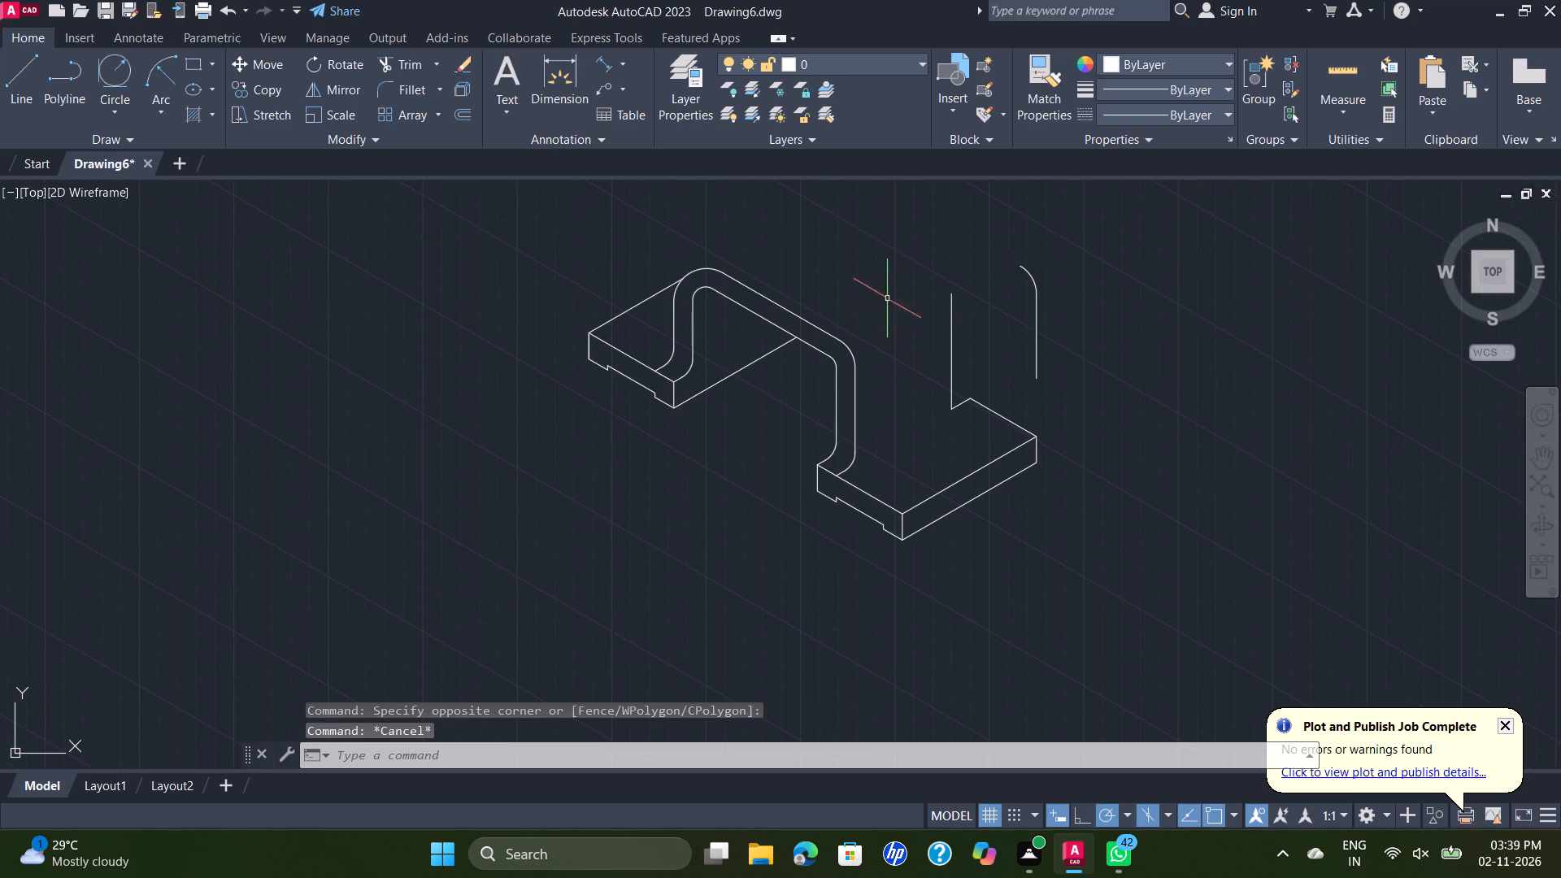
{"action": "left_click", "coordinate": [1051, 314]}
{"action": "left_click", "coordinate": [995, 342]}
{"action": "key", "text": "Delete"}
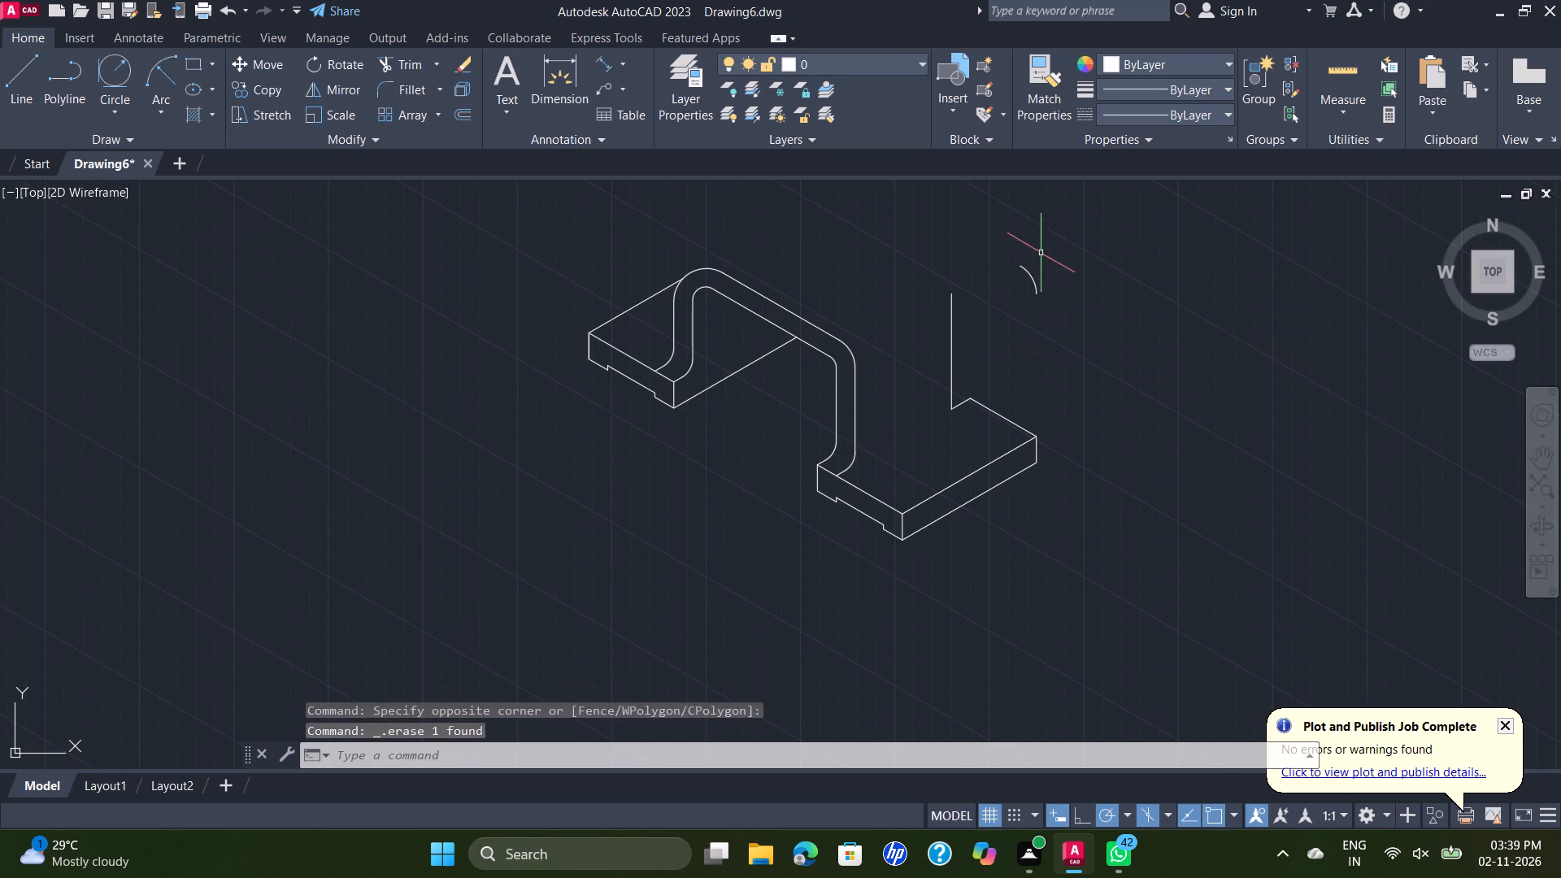
{"action": "left_click", "coordinate": [1041, 252]}
{"action": "left_click", "coordinate": [1021, 317]}
{"action": "key", "text": "Delete"}
{"action": "left_click_drag", "start_coordinate": [971, 343], "coordinate": [956, 350]}
{"action": "left_click", "coordinate": [894, 380]}
{"action": "key", "text": "Delete"}
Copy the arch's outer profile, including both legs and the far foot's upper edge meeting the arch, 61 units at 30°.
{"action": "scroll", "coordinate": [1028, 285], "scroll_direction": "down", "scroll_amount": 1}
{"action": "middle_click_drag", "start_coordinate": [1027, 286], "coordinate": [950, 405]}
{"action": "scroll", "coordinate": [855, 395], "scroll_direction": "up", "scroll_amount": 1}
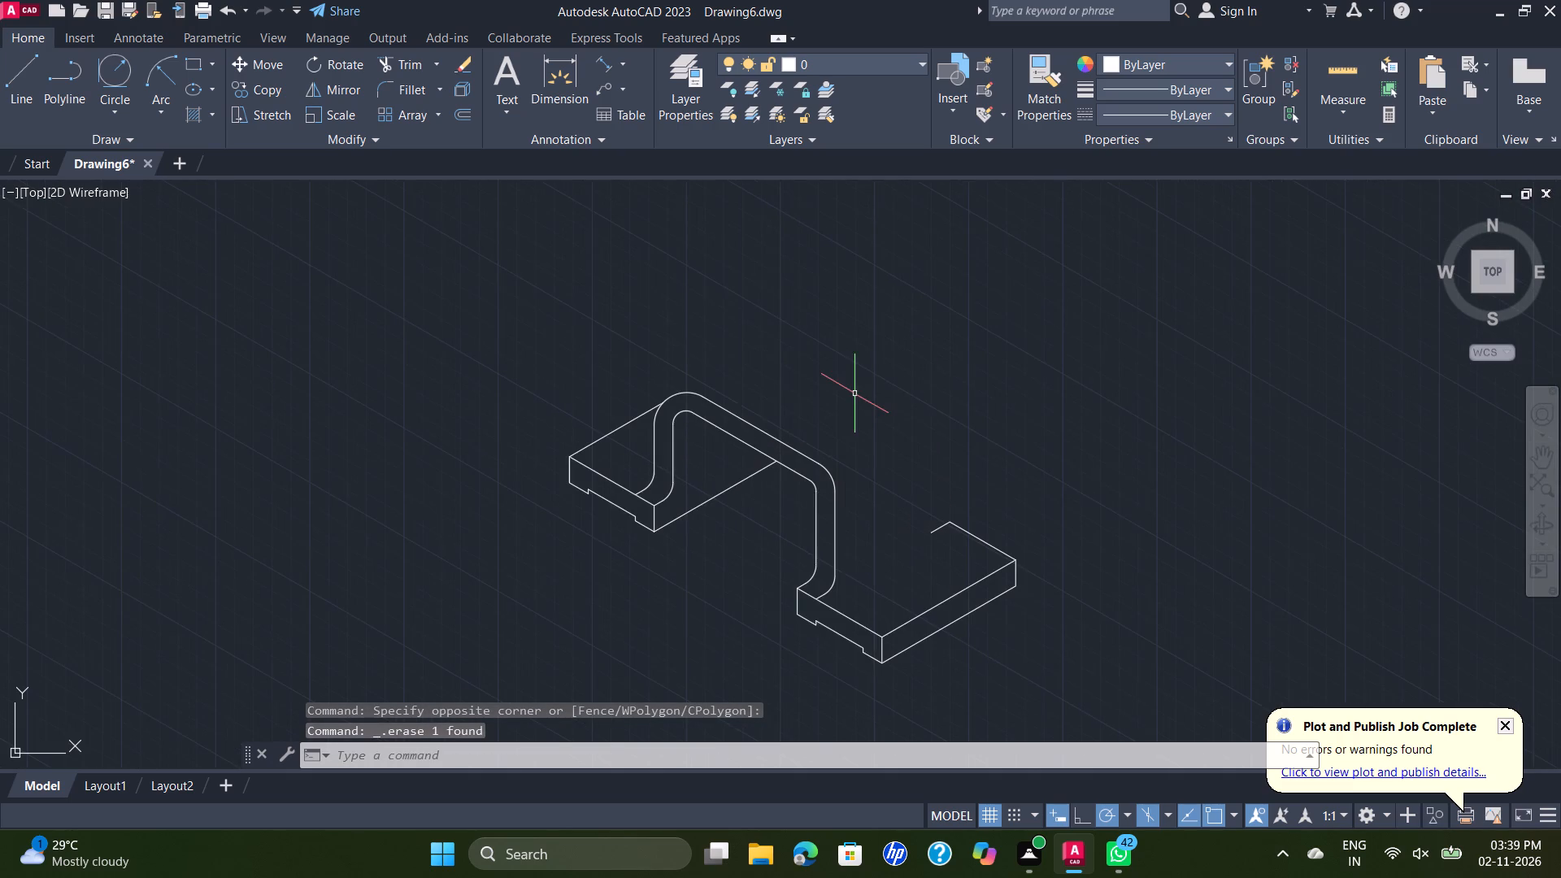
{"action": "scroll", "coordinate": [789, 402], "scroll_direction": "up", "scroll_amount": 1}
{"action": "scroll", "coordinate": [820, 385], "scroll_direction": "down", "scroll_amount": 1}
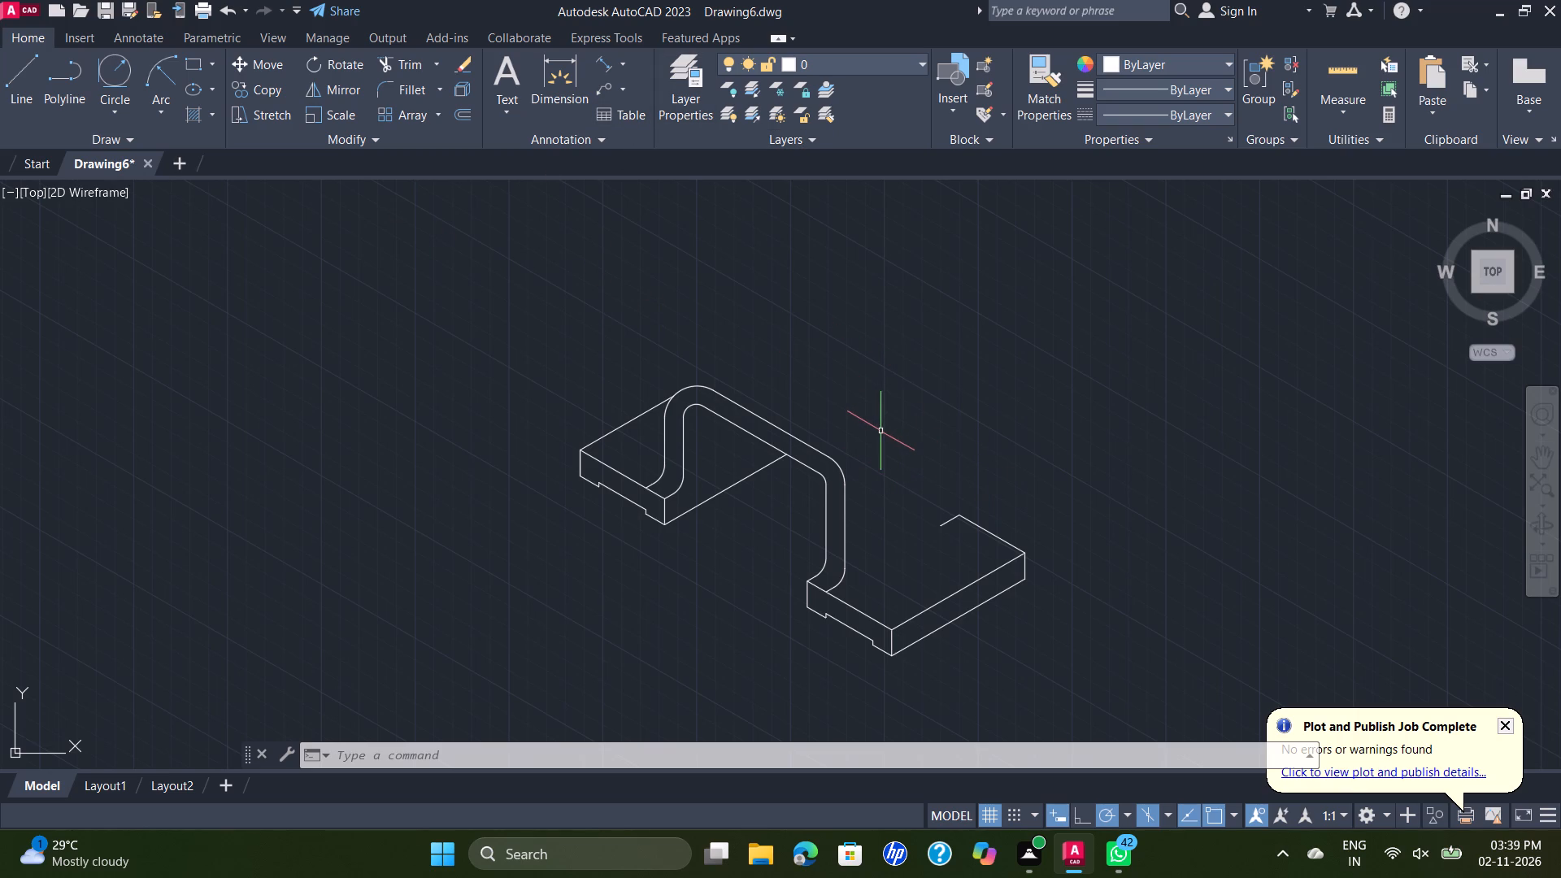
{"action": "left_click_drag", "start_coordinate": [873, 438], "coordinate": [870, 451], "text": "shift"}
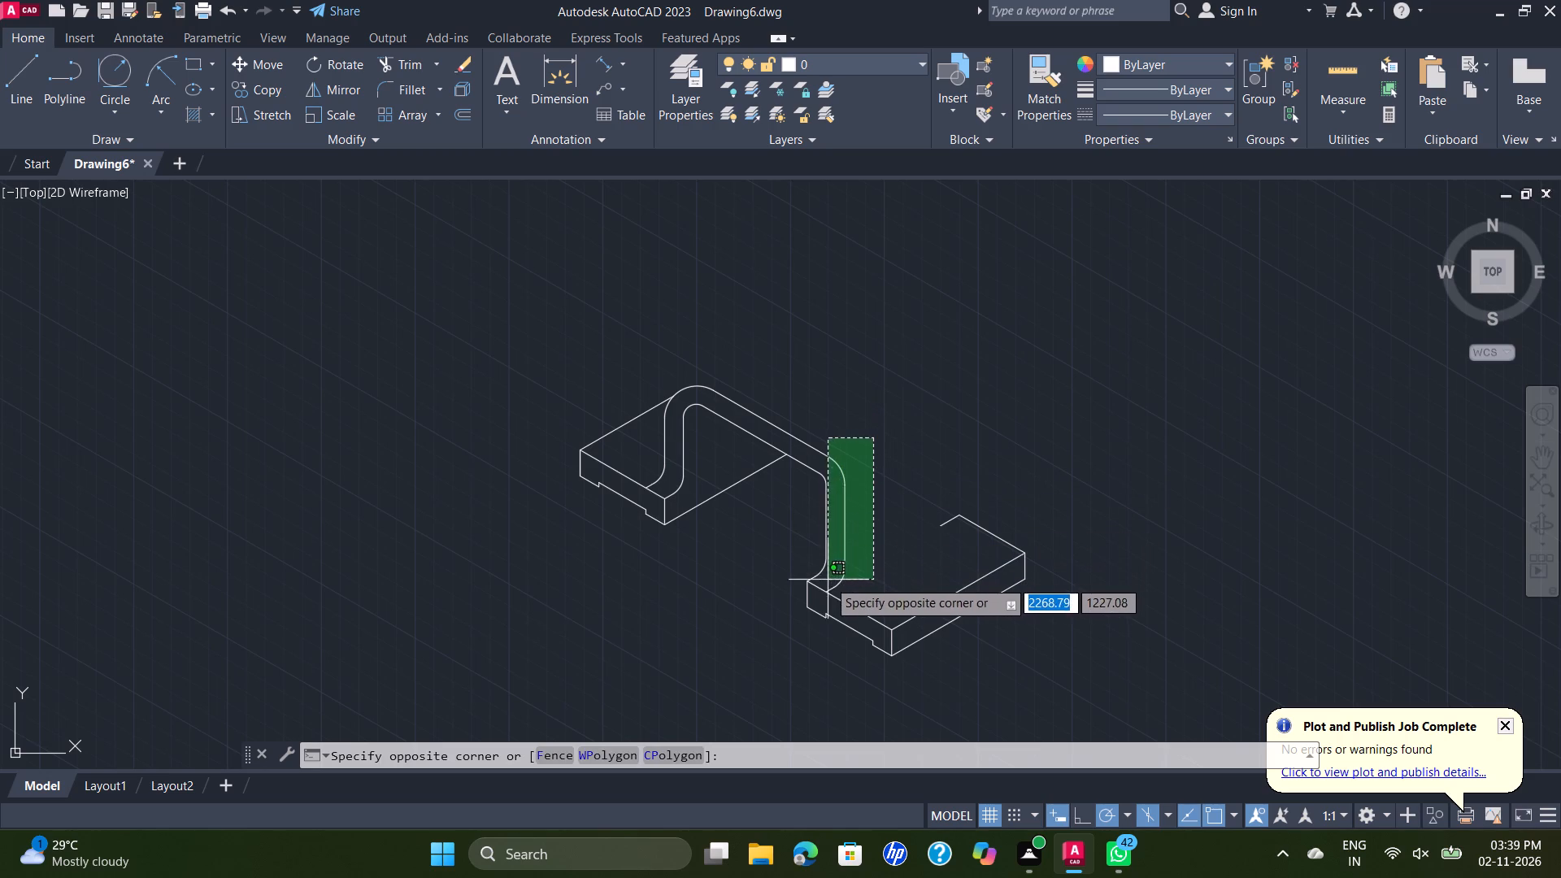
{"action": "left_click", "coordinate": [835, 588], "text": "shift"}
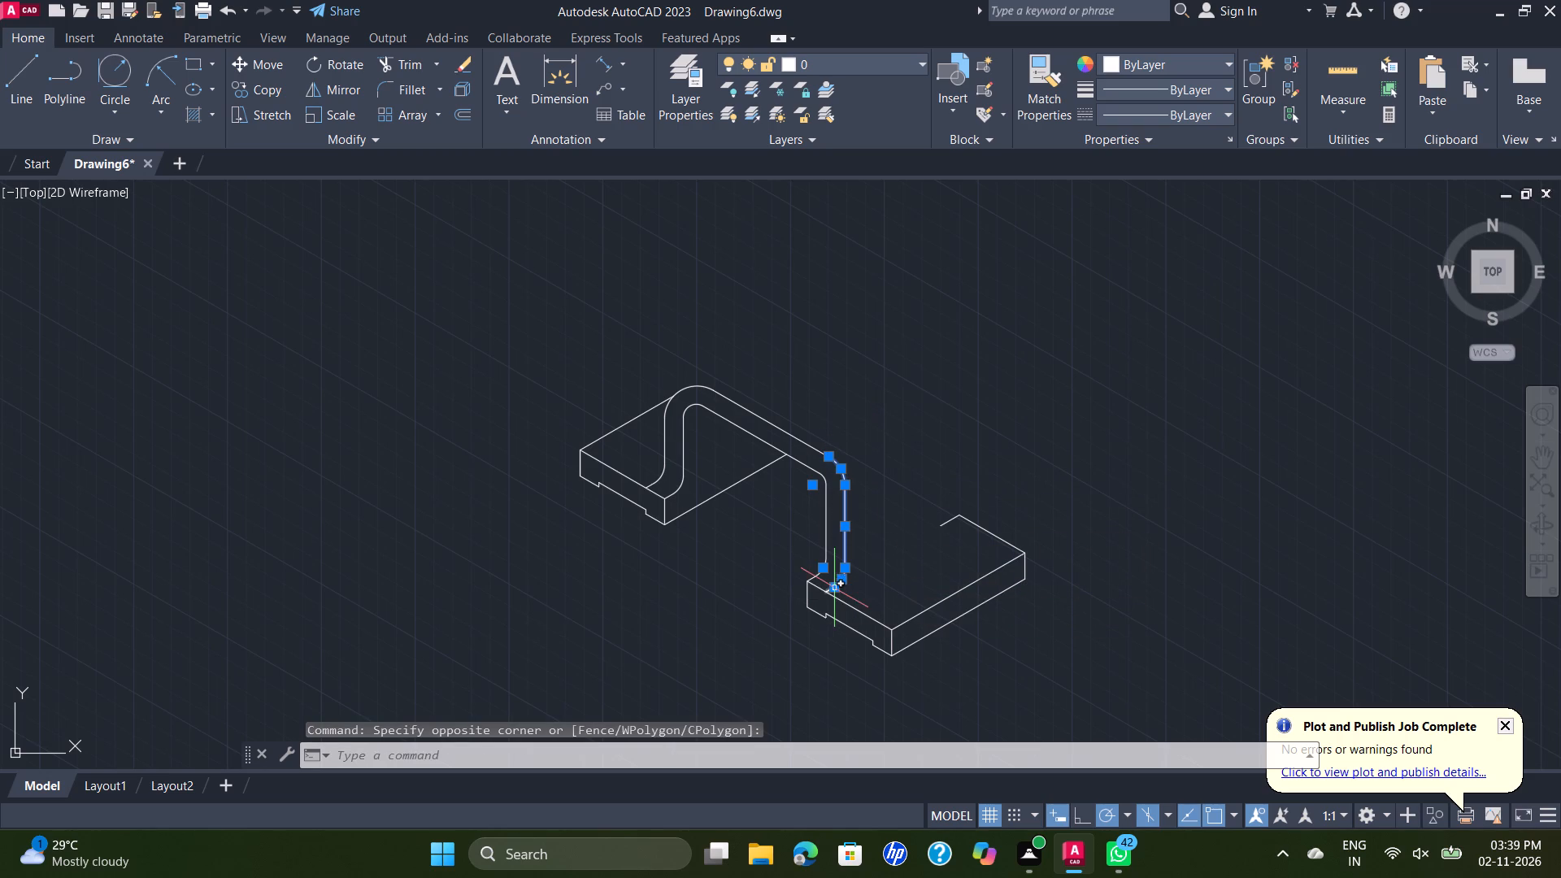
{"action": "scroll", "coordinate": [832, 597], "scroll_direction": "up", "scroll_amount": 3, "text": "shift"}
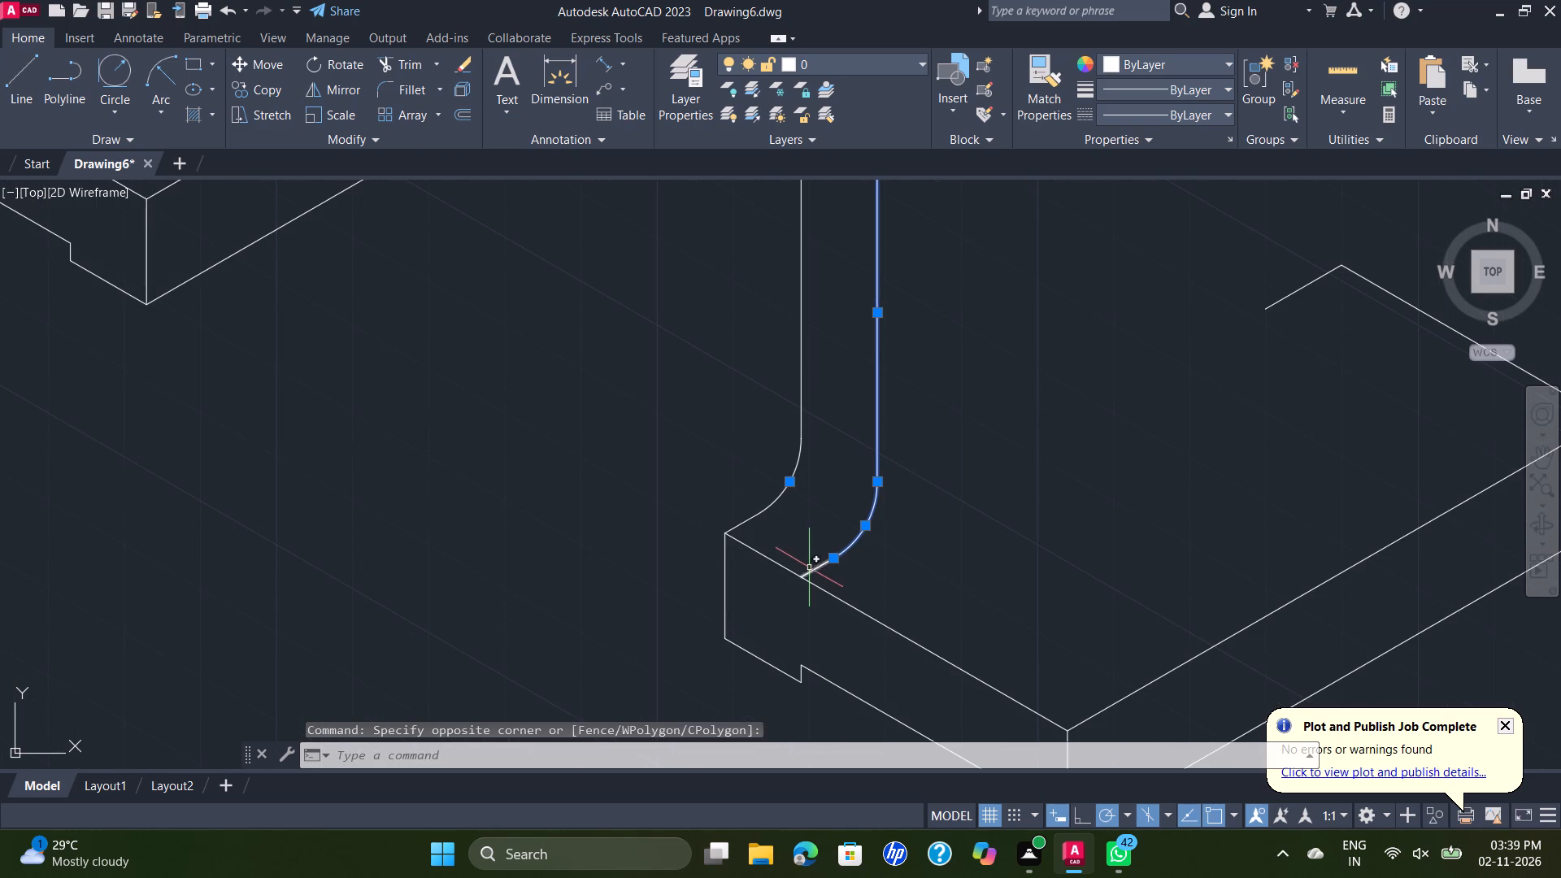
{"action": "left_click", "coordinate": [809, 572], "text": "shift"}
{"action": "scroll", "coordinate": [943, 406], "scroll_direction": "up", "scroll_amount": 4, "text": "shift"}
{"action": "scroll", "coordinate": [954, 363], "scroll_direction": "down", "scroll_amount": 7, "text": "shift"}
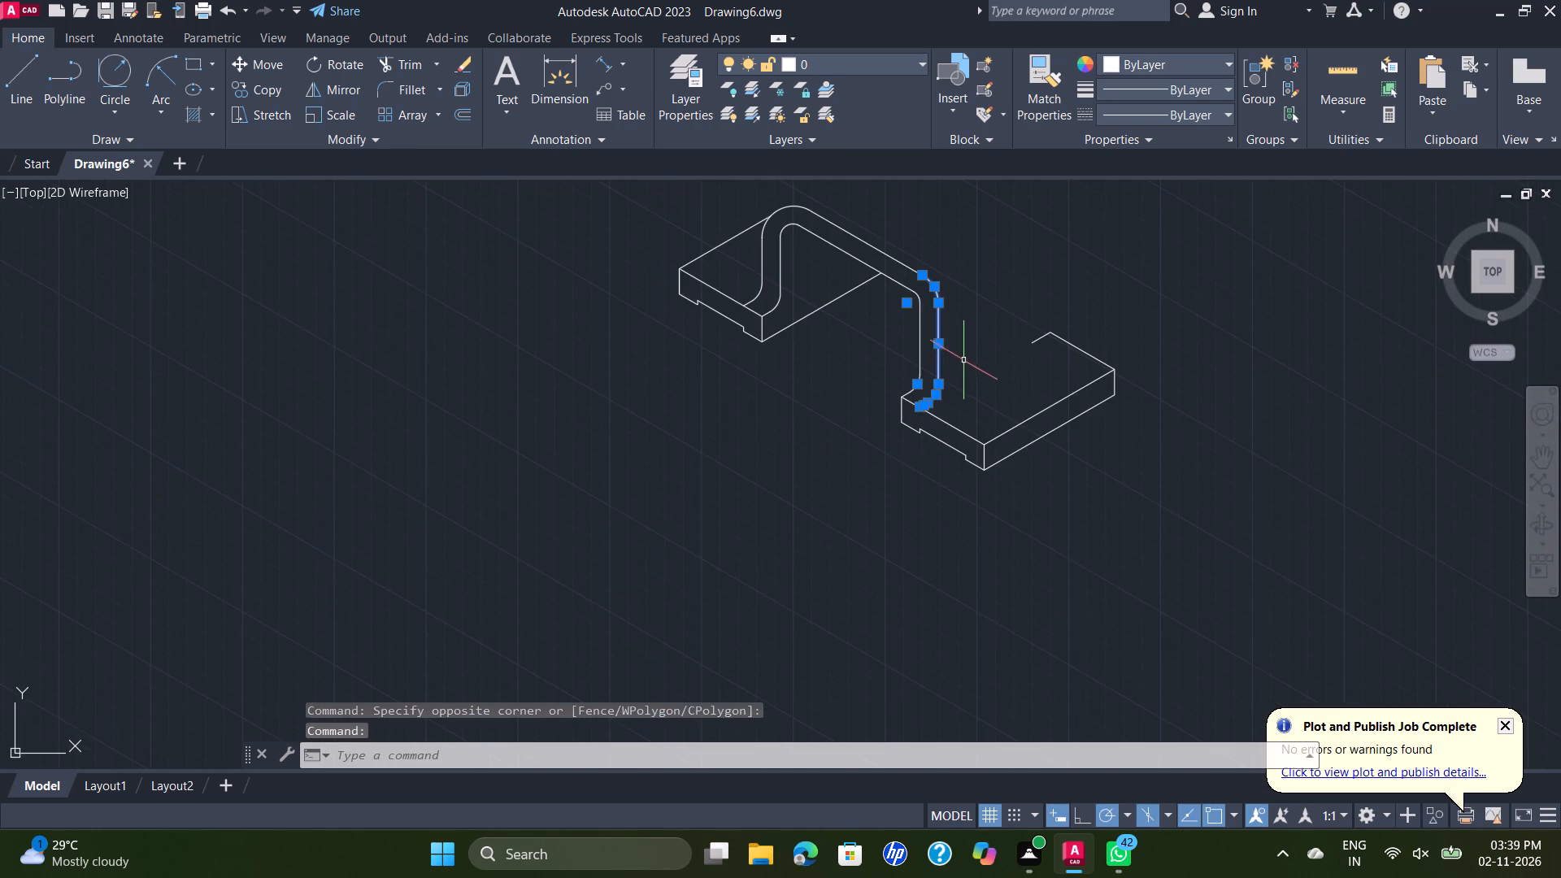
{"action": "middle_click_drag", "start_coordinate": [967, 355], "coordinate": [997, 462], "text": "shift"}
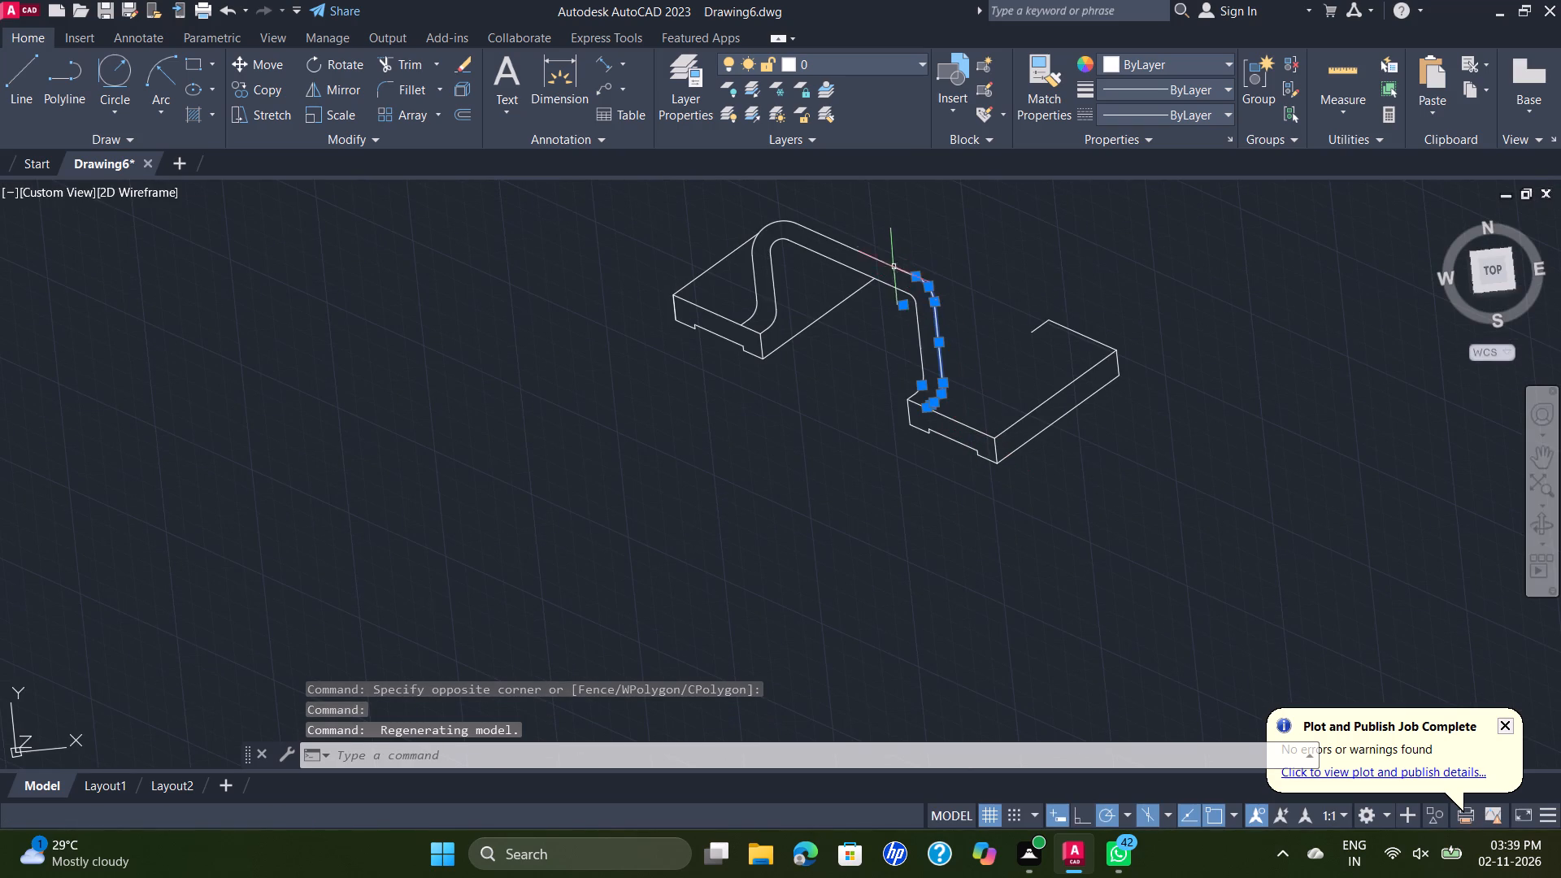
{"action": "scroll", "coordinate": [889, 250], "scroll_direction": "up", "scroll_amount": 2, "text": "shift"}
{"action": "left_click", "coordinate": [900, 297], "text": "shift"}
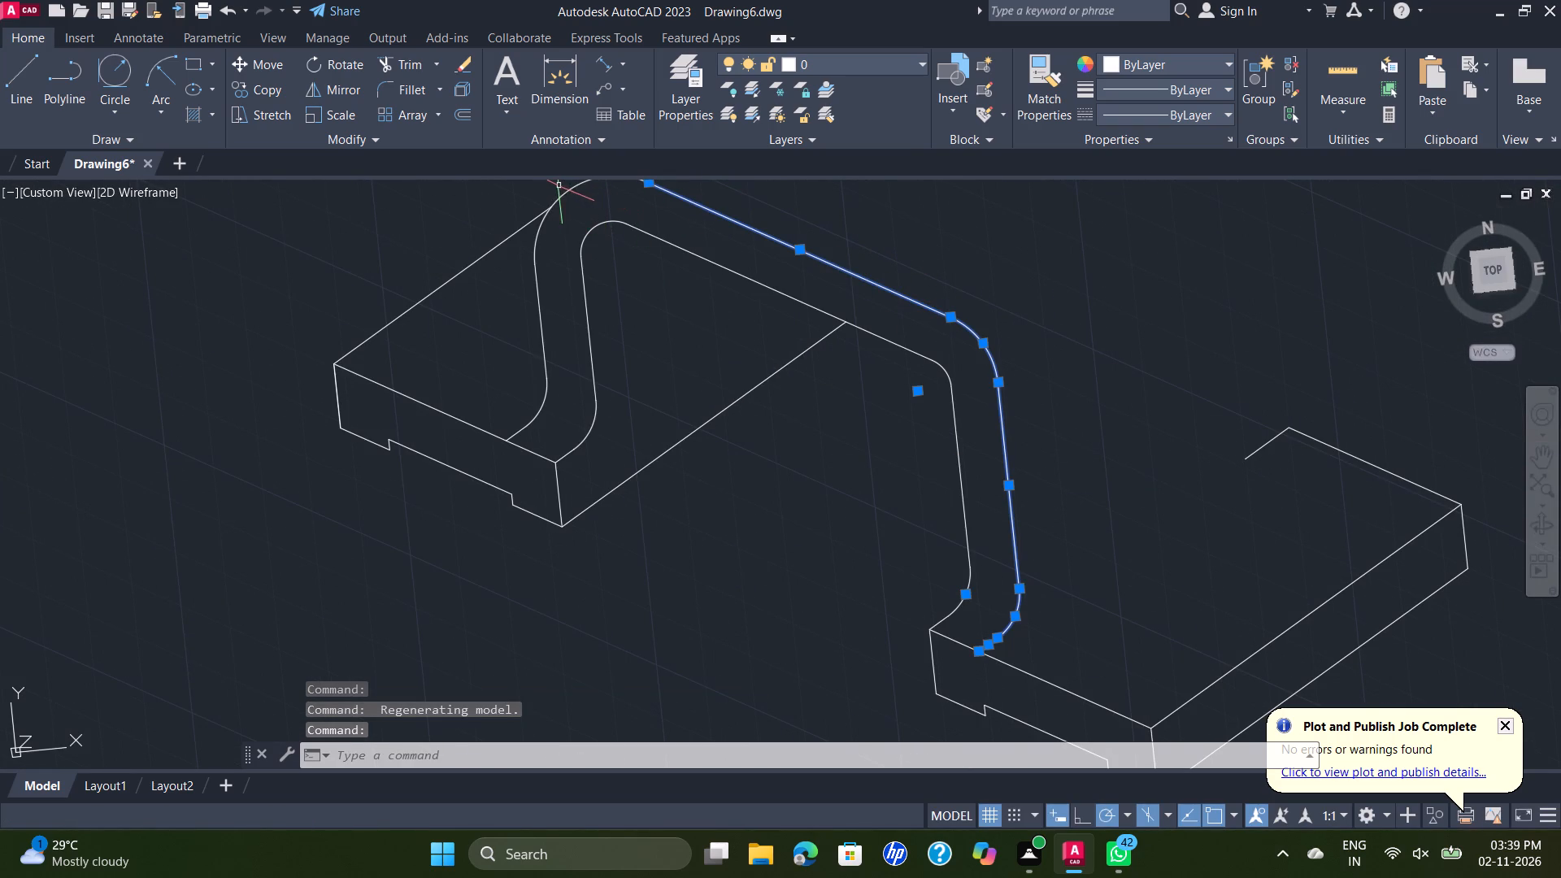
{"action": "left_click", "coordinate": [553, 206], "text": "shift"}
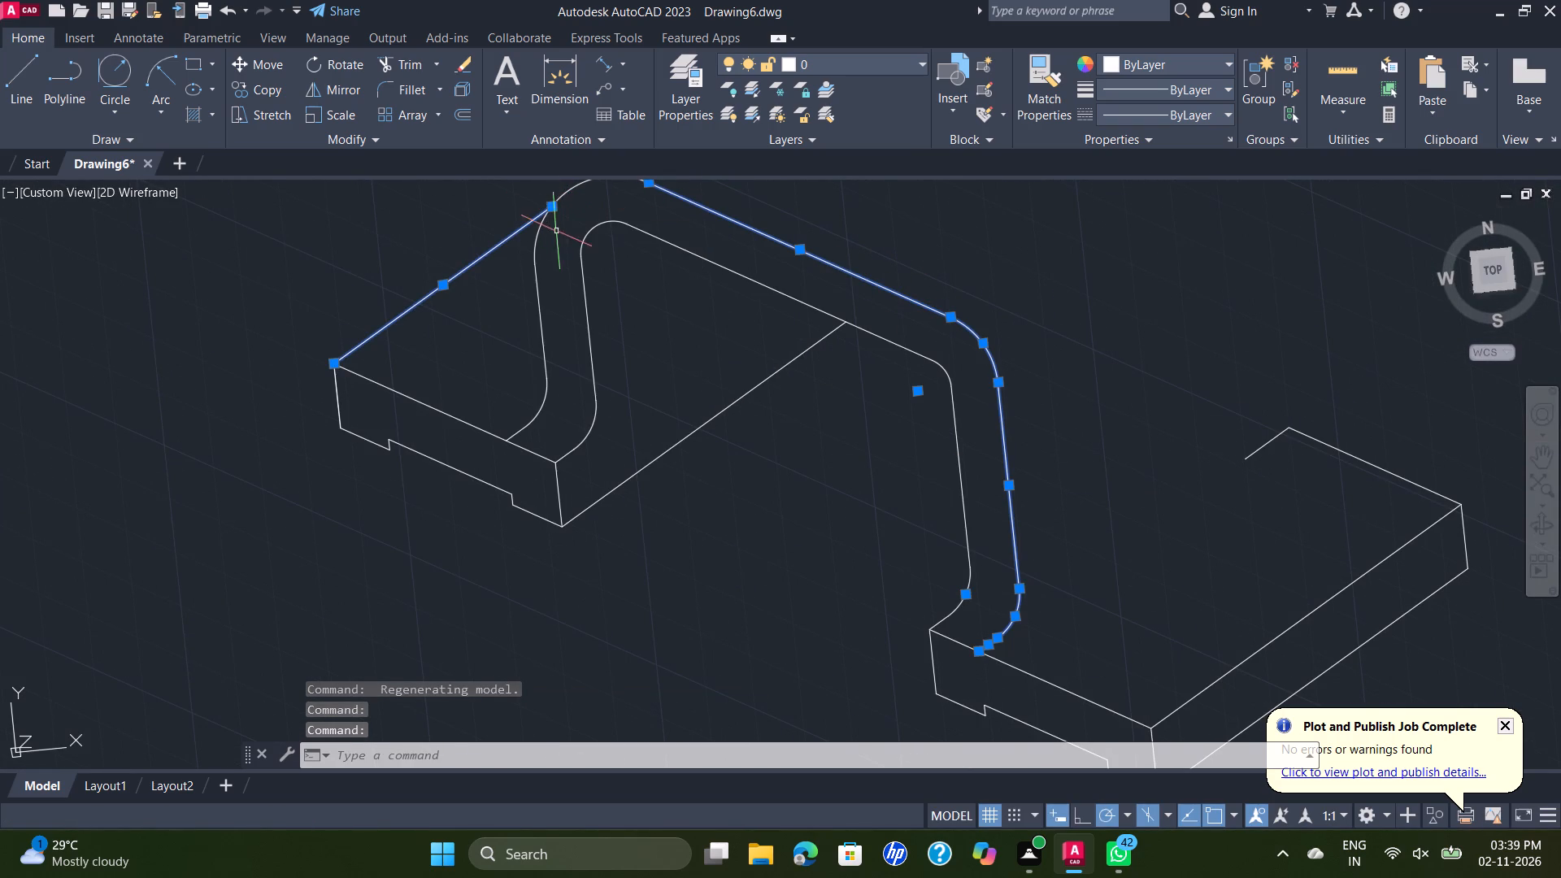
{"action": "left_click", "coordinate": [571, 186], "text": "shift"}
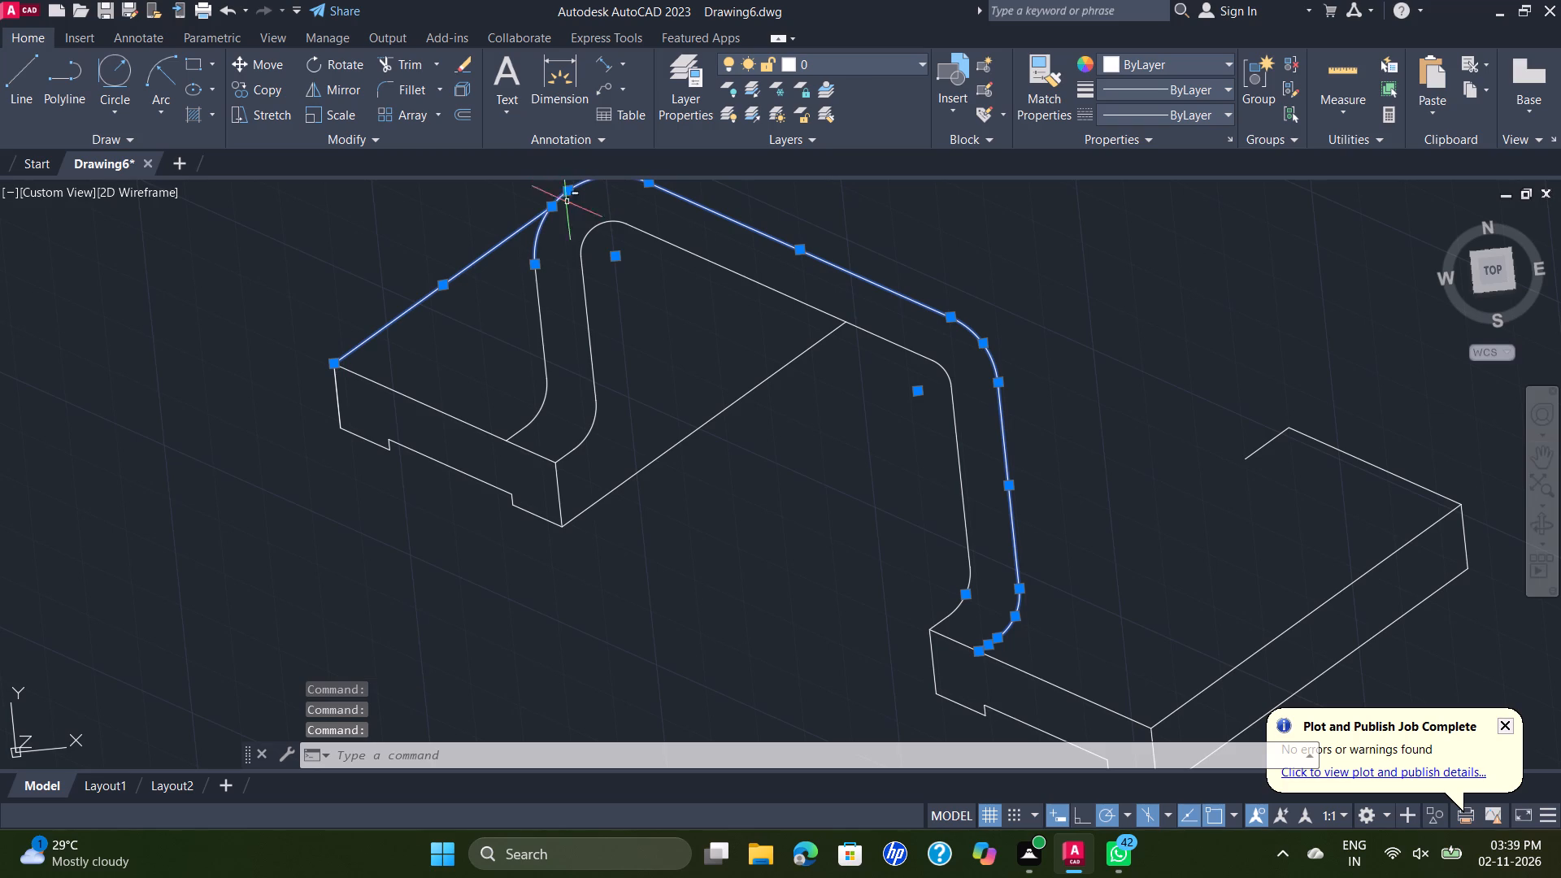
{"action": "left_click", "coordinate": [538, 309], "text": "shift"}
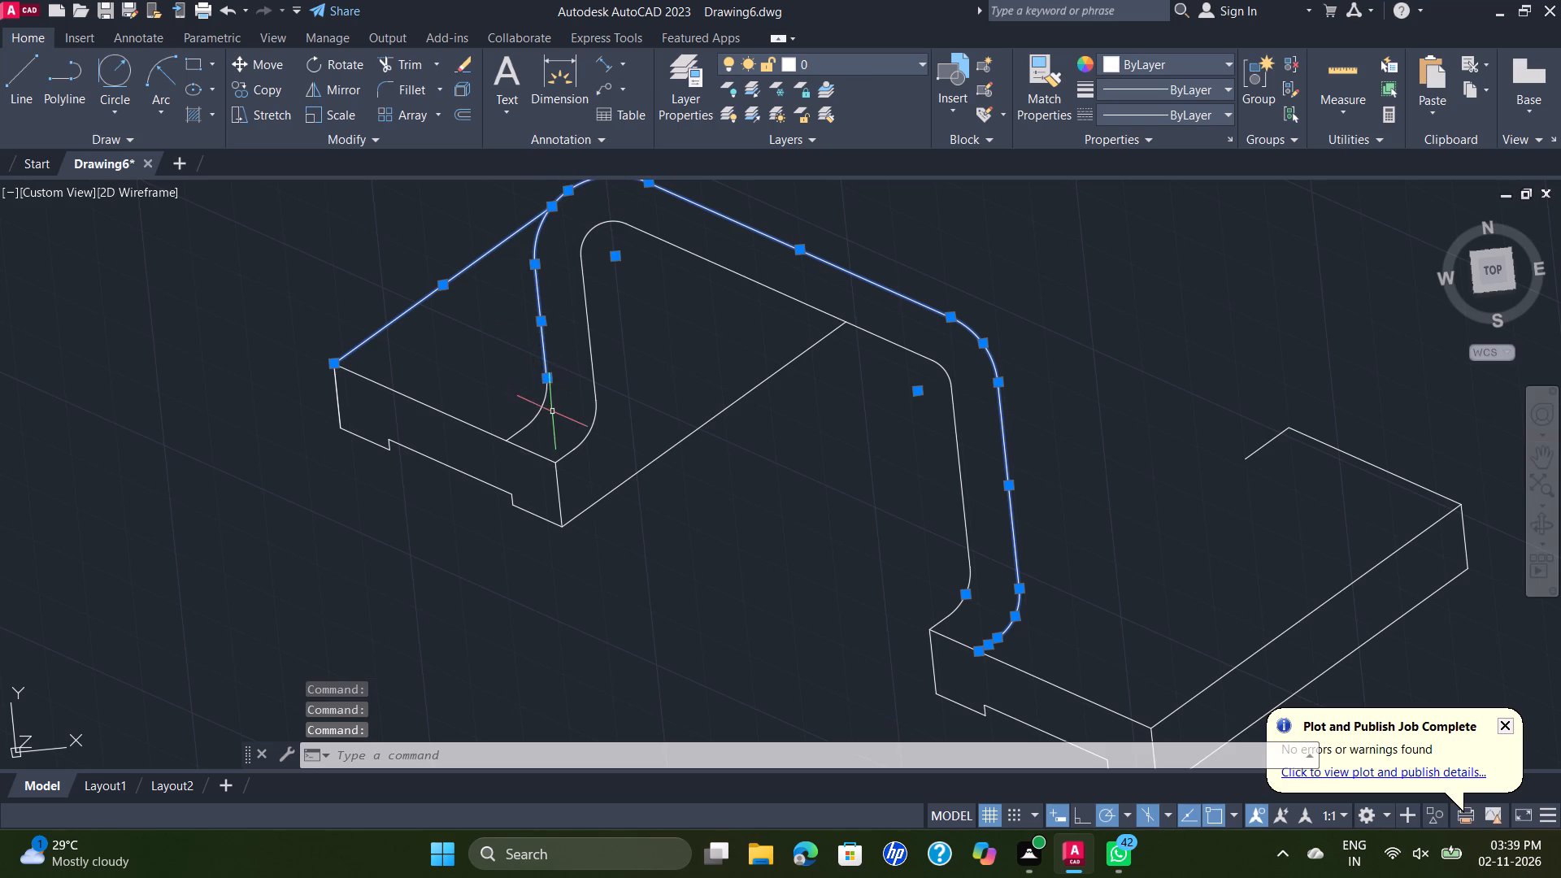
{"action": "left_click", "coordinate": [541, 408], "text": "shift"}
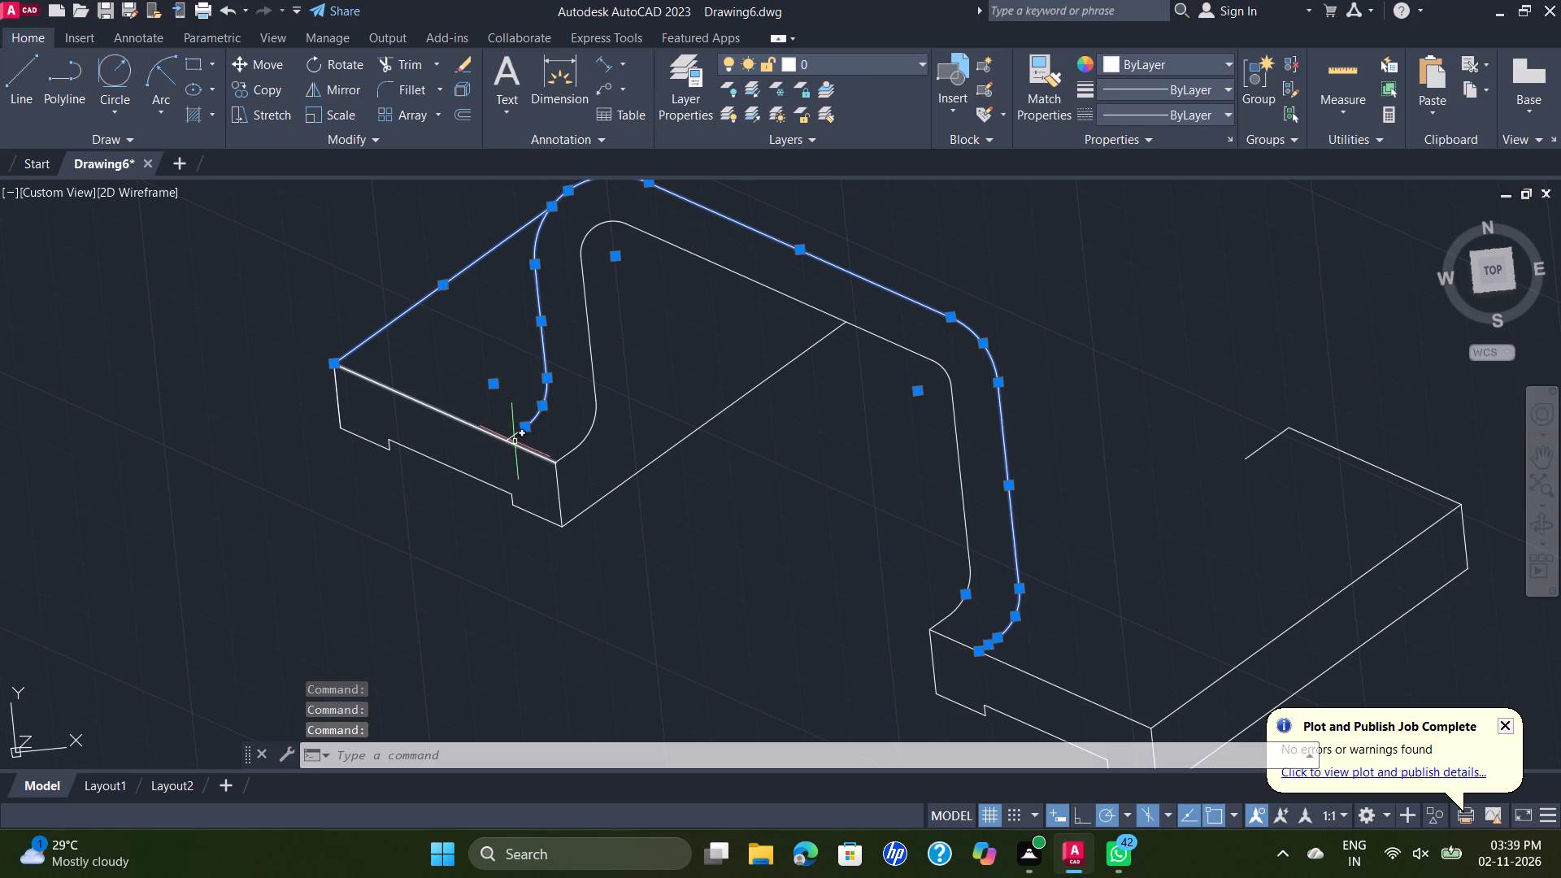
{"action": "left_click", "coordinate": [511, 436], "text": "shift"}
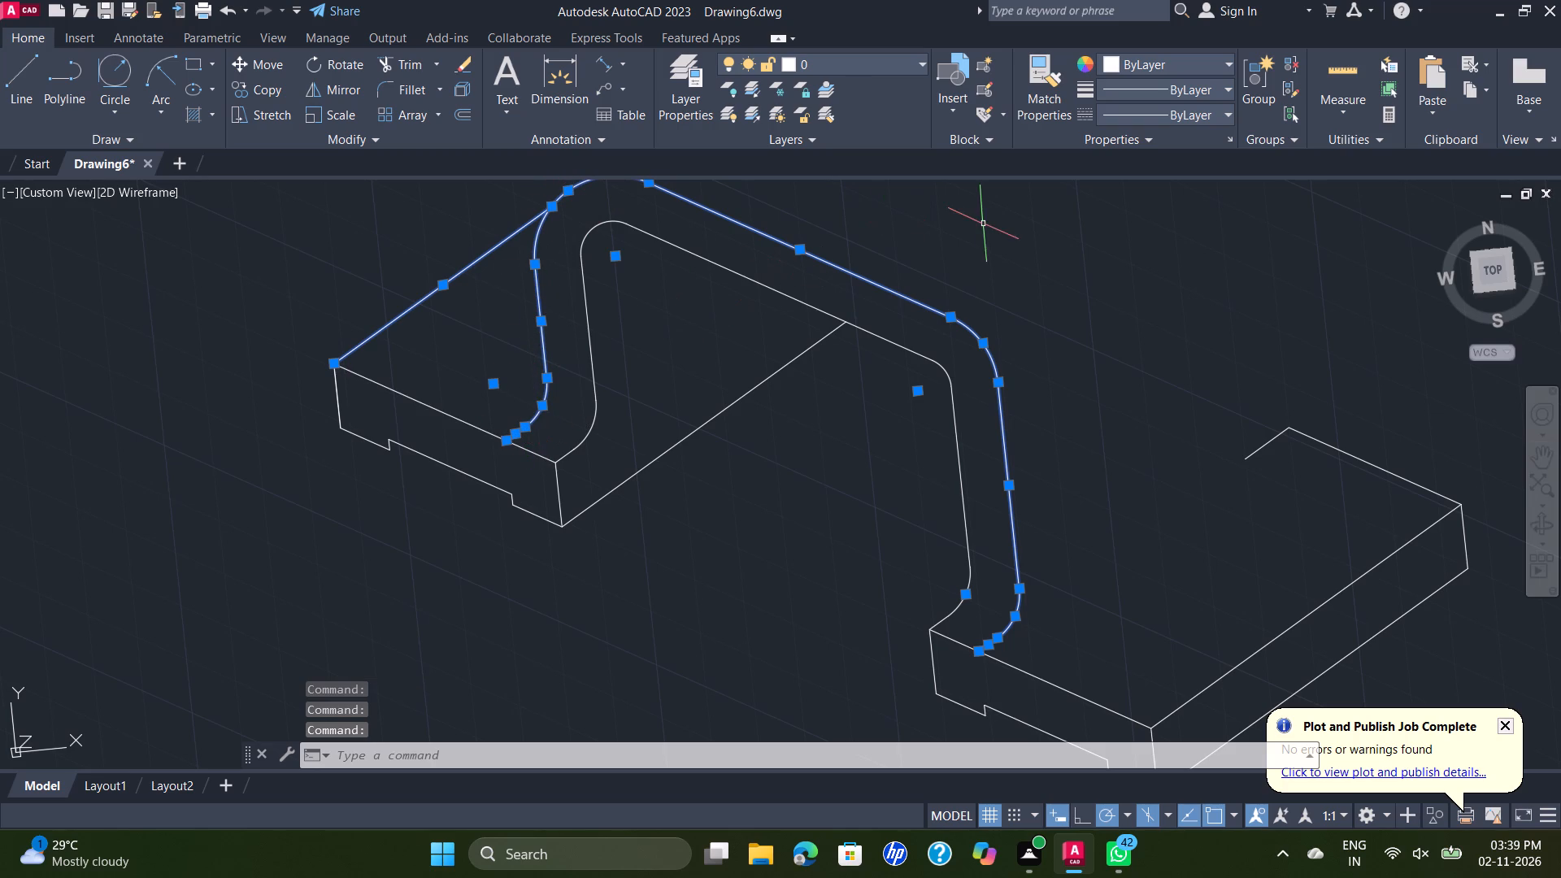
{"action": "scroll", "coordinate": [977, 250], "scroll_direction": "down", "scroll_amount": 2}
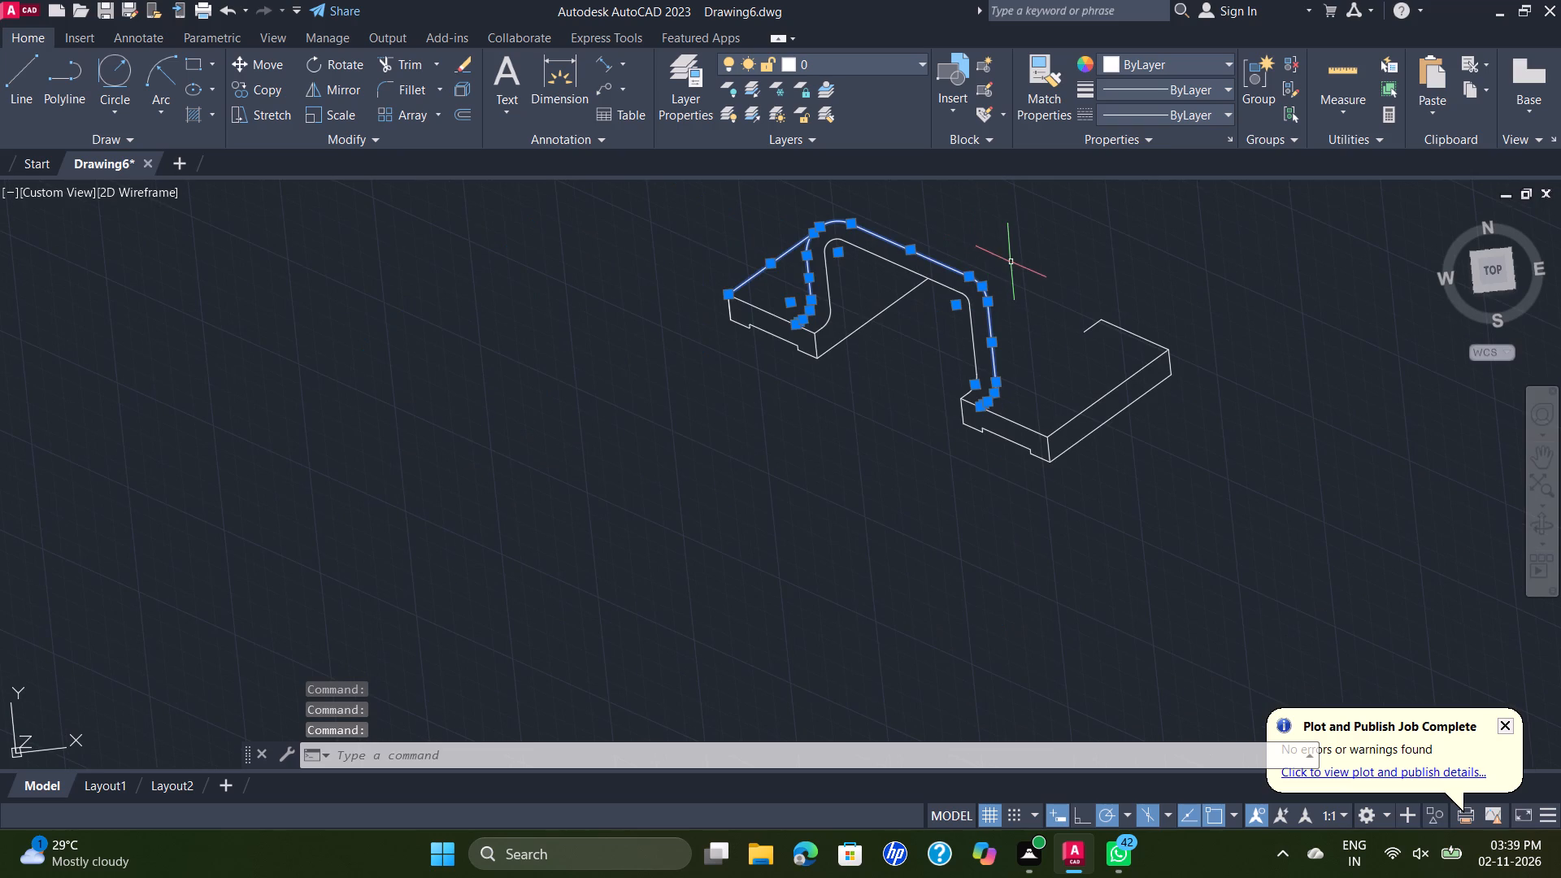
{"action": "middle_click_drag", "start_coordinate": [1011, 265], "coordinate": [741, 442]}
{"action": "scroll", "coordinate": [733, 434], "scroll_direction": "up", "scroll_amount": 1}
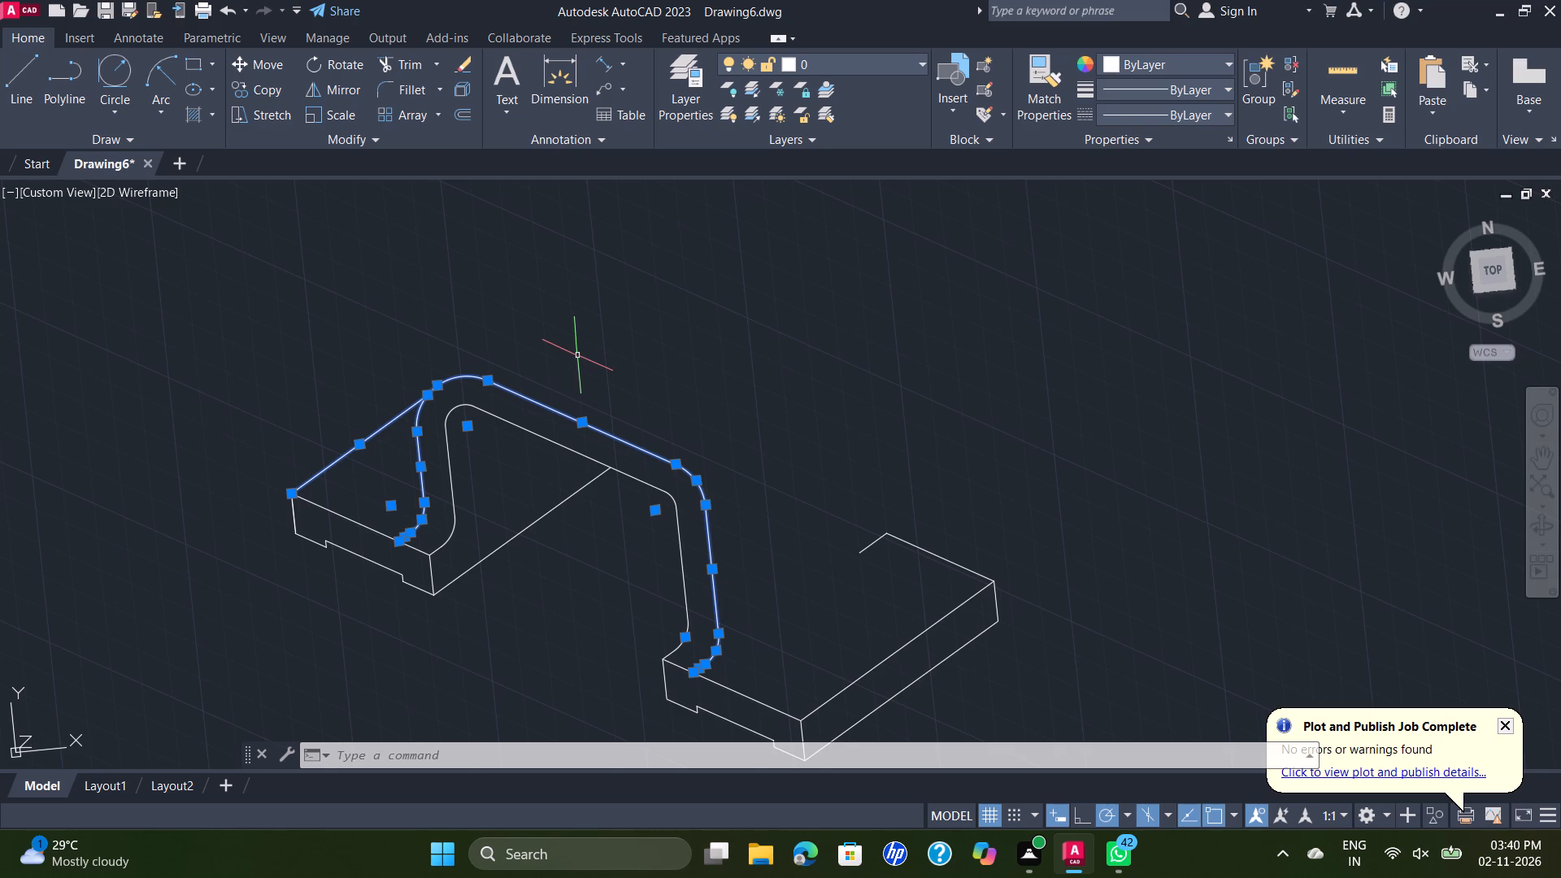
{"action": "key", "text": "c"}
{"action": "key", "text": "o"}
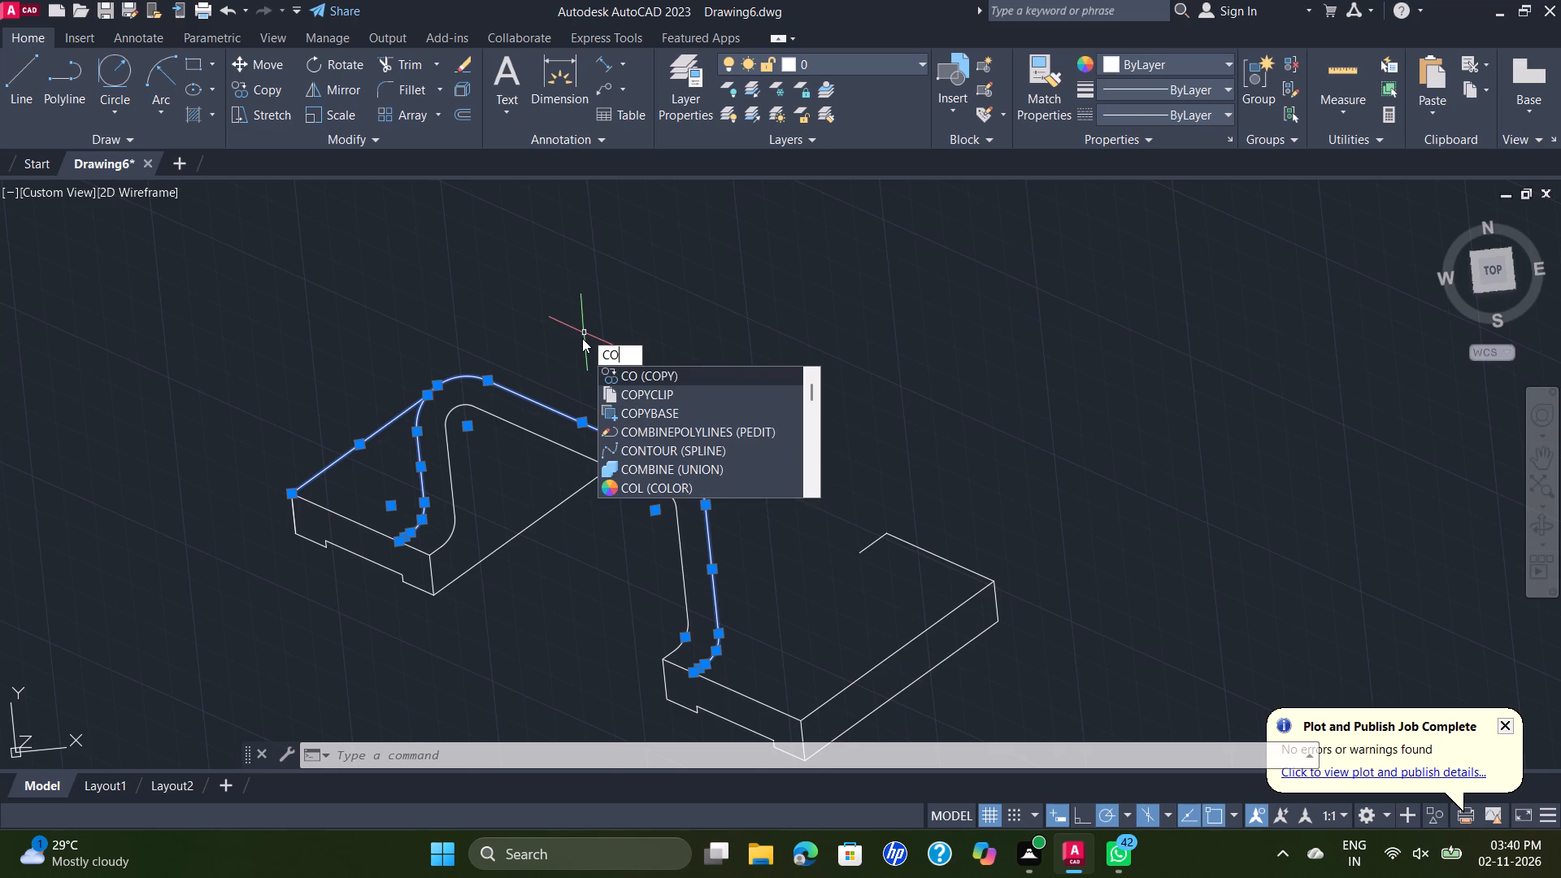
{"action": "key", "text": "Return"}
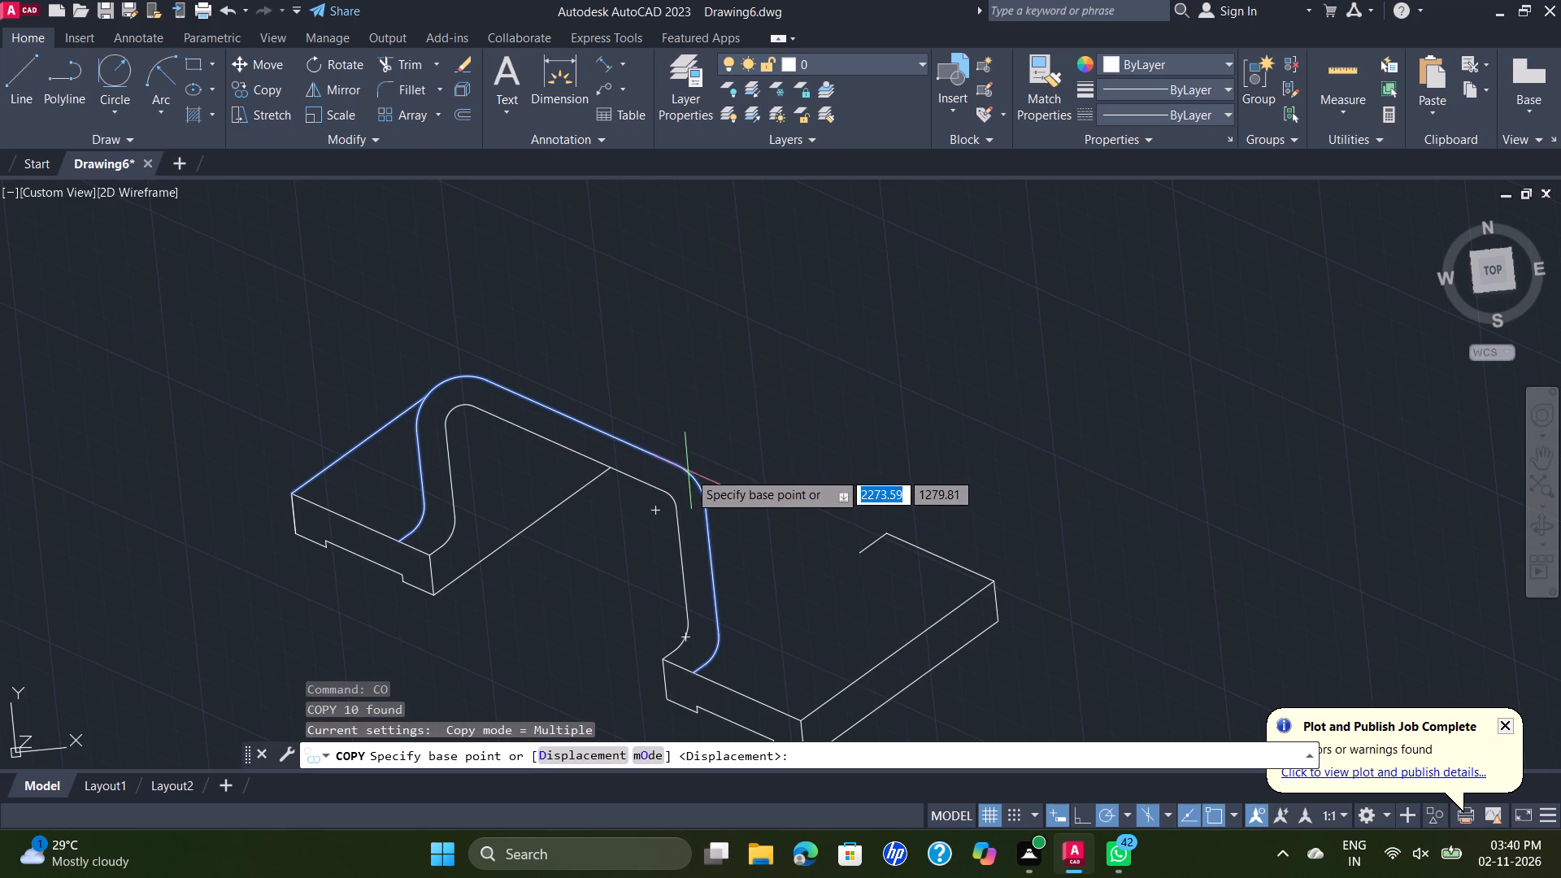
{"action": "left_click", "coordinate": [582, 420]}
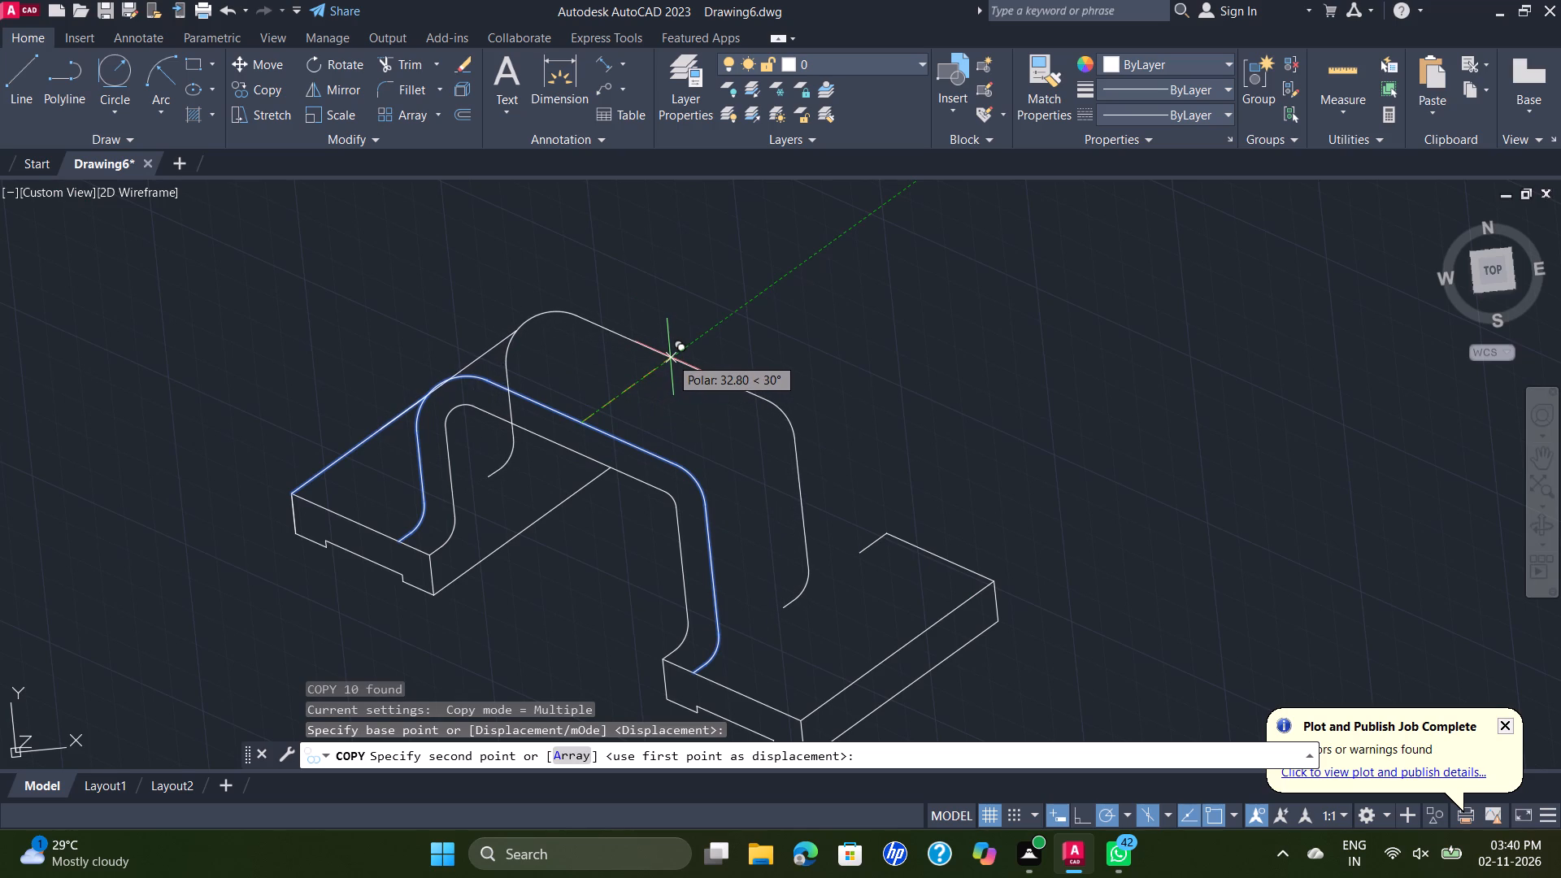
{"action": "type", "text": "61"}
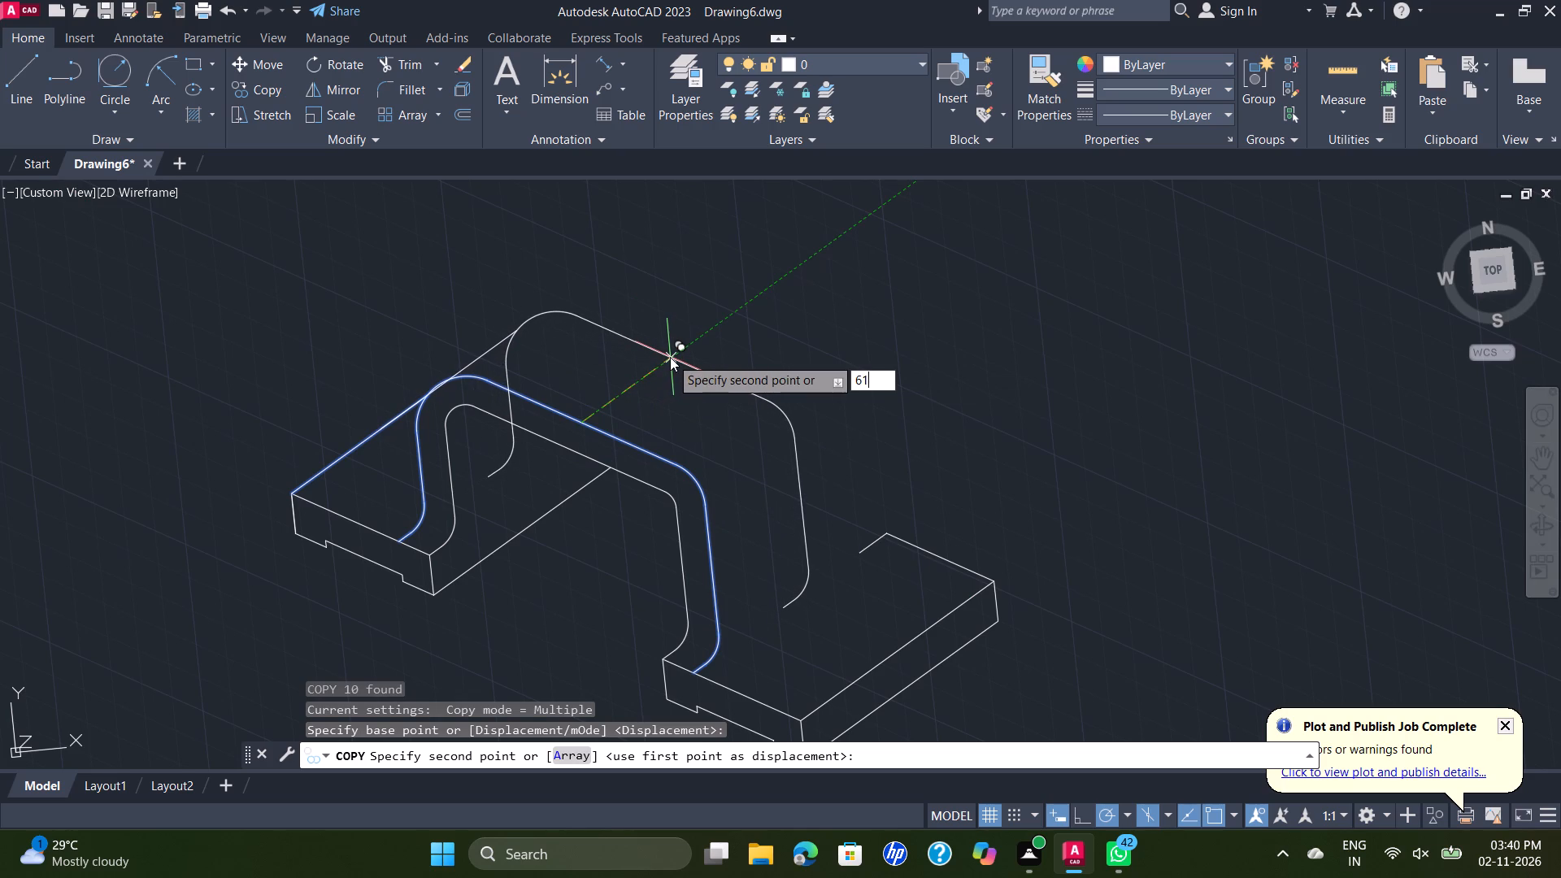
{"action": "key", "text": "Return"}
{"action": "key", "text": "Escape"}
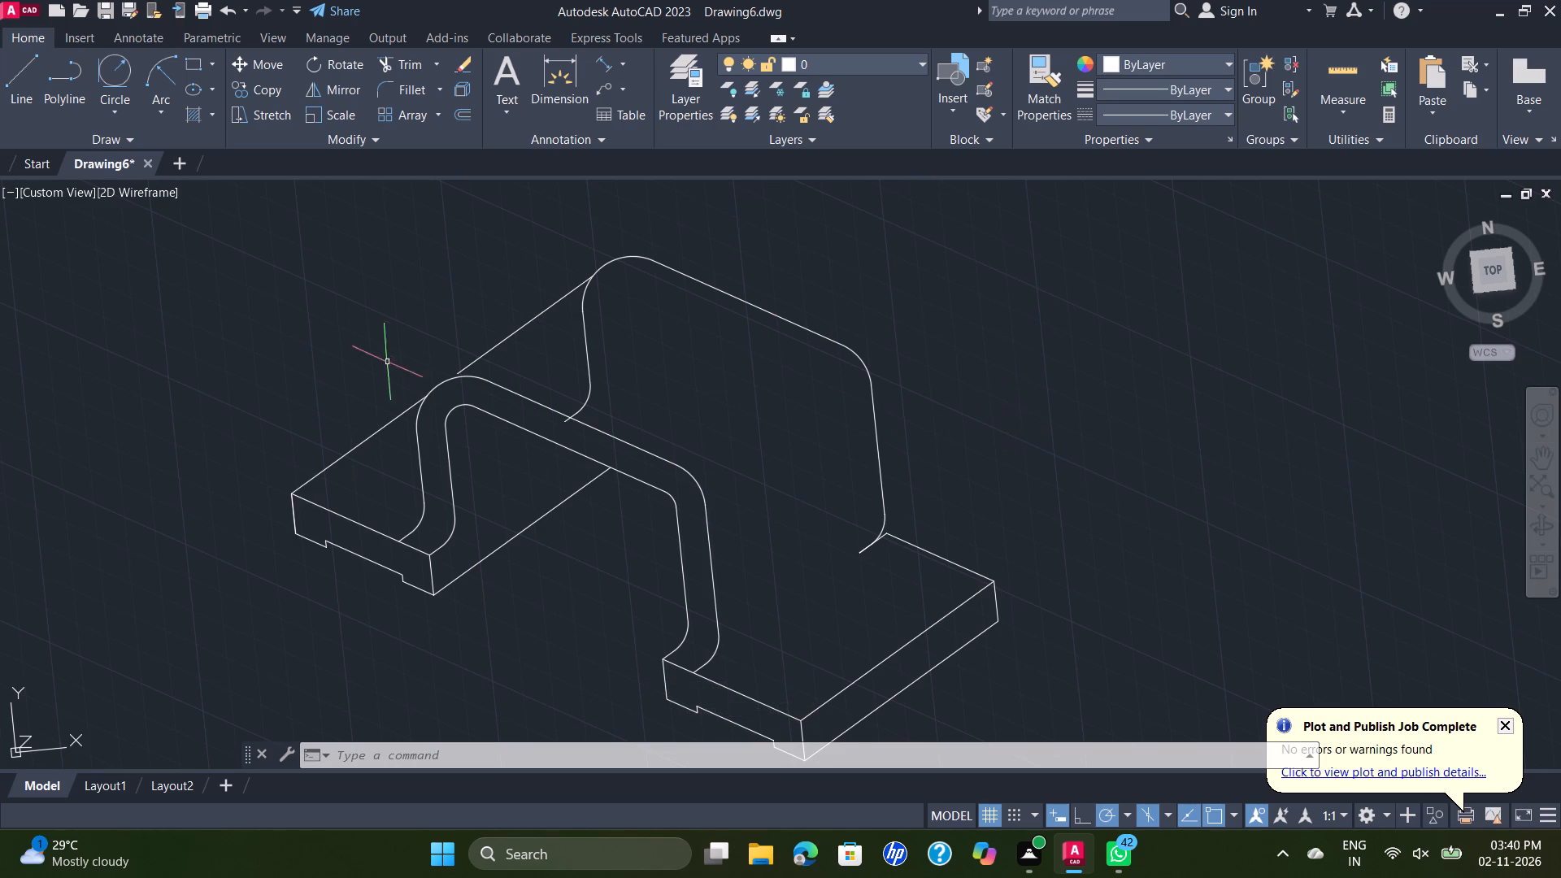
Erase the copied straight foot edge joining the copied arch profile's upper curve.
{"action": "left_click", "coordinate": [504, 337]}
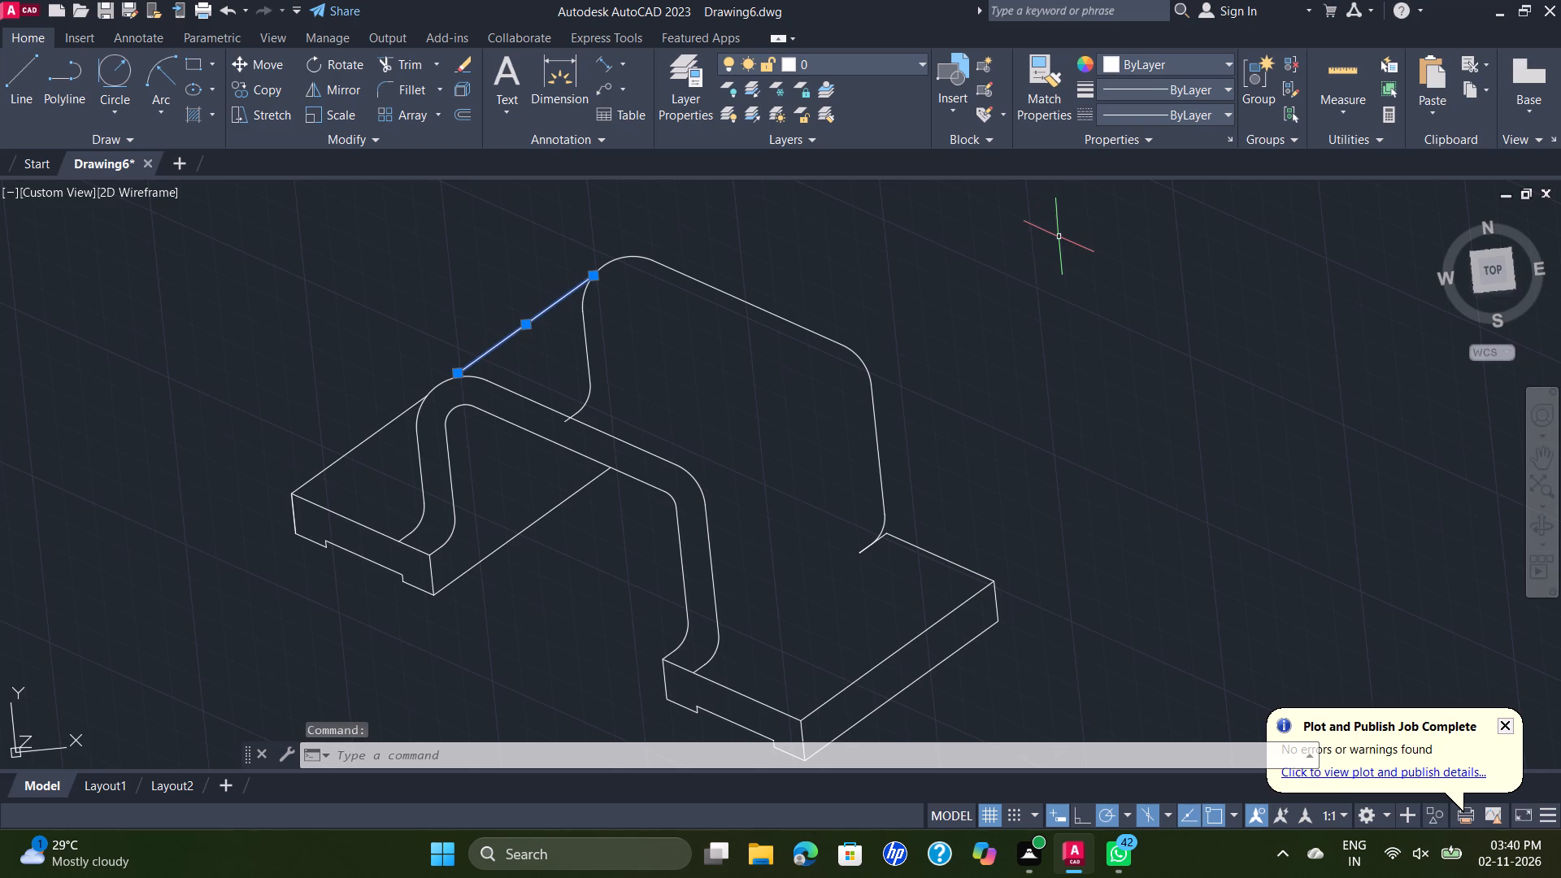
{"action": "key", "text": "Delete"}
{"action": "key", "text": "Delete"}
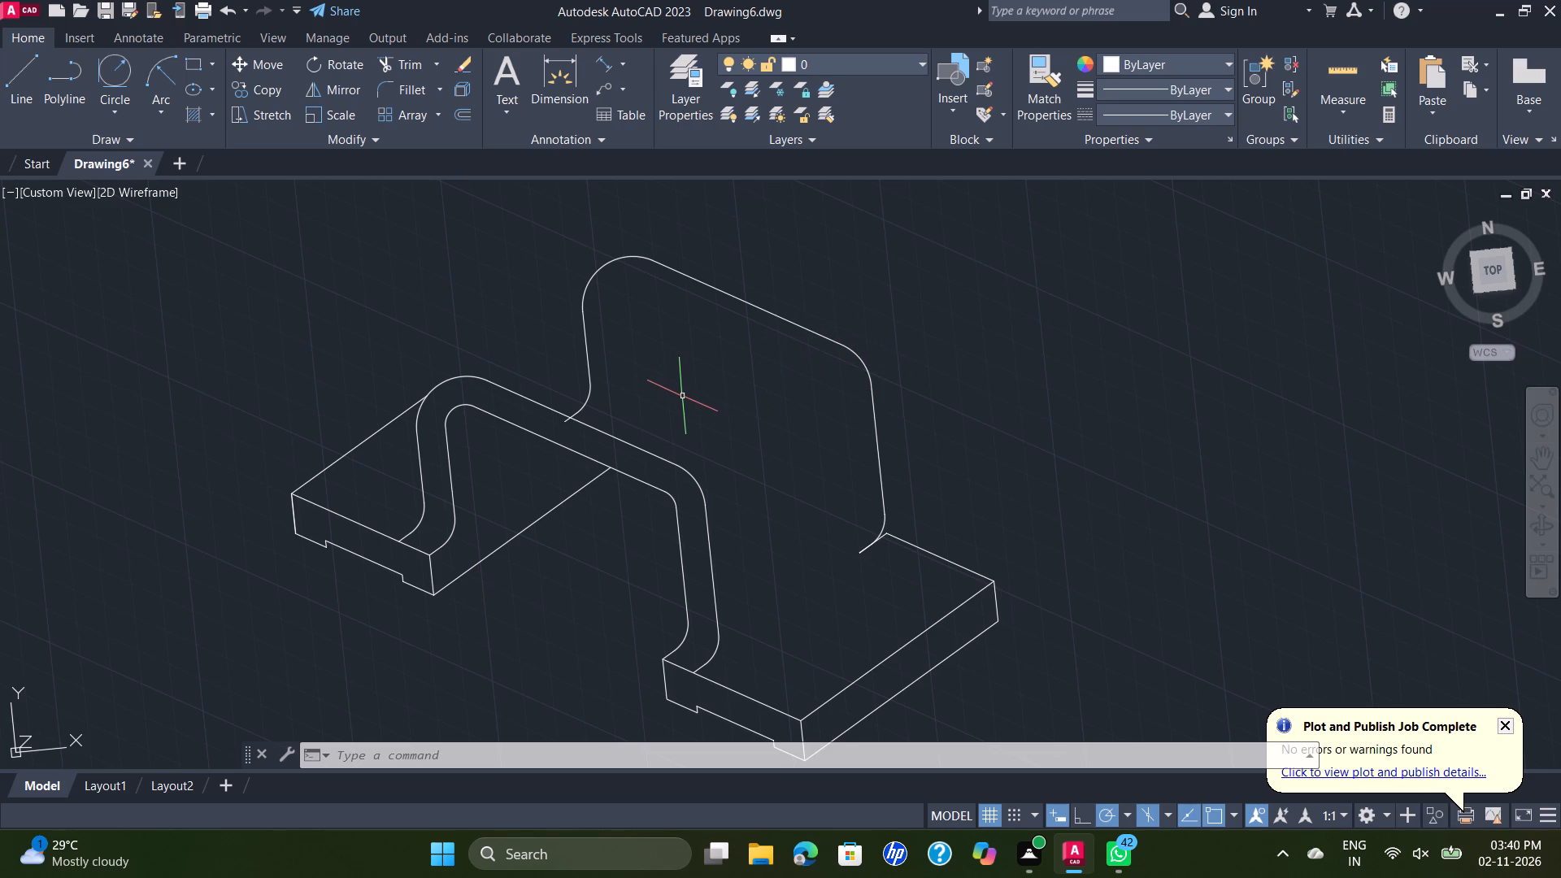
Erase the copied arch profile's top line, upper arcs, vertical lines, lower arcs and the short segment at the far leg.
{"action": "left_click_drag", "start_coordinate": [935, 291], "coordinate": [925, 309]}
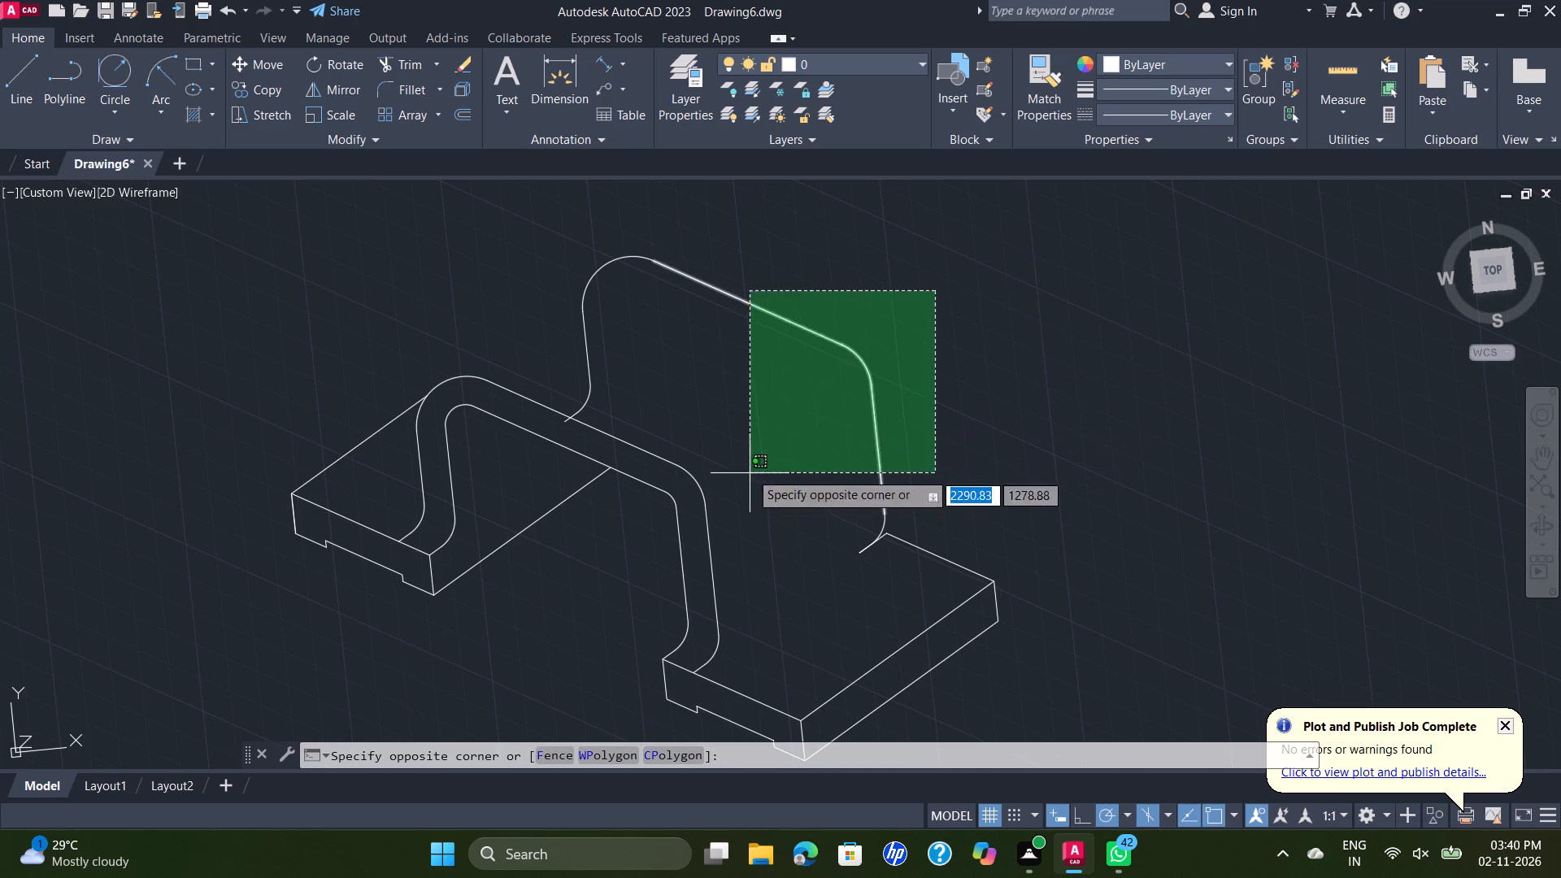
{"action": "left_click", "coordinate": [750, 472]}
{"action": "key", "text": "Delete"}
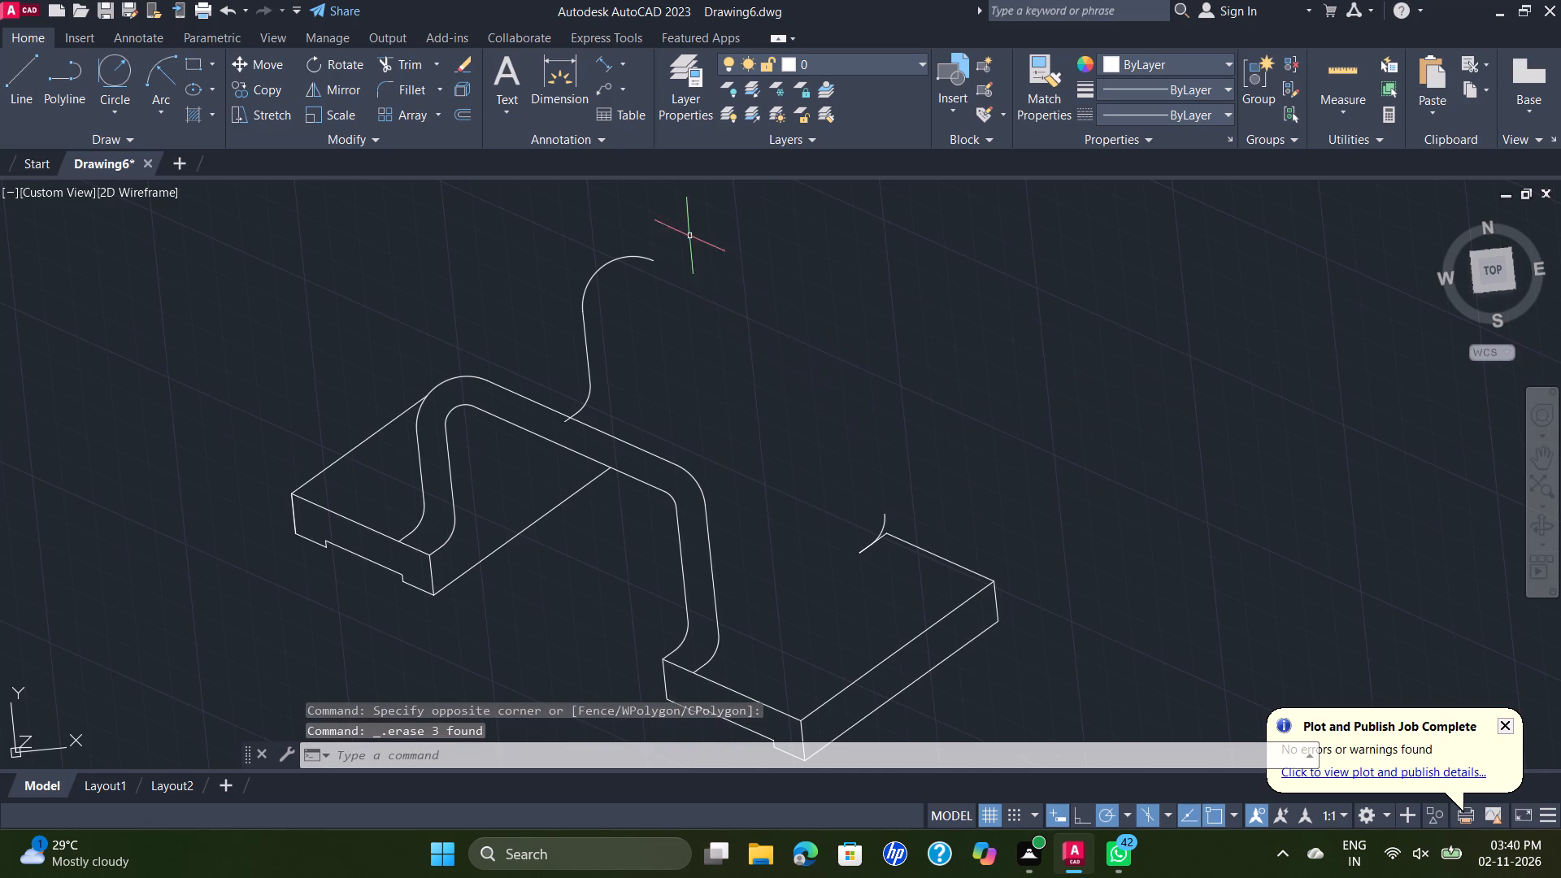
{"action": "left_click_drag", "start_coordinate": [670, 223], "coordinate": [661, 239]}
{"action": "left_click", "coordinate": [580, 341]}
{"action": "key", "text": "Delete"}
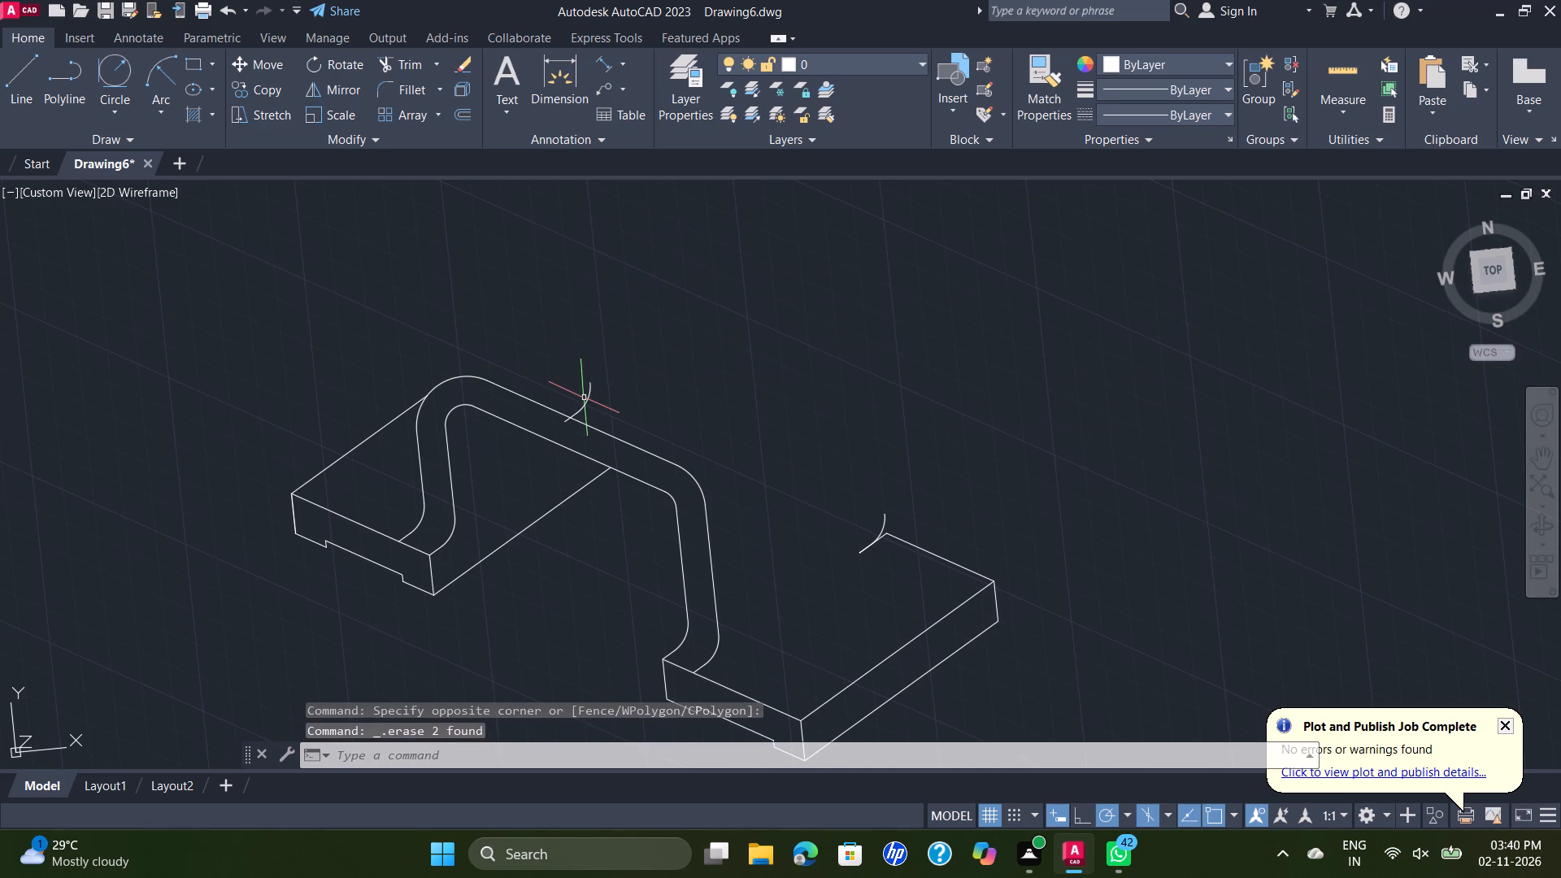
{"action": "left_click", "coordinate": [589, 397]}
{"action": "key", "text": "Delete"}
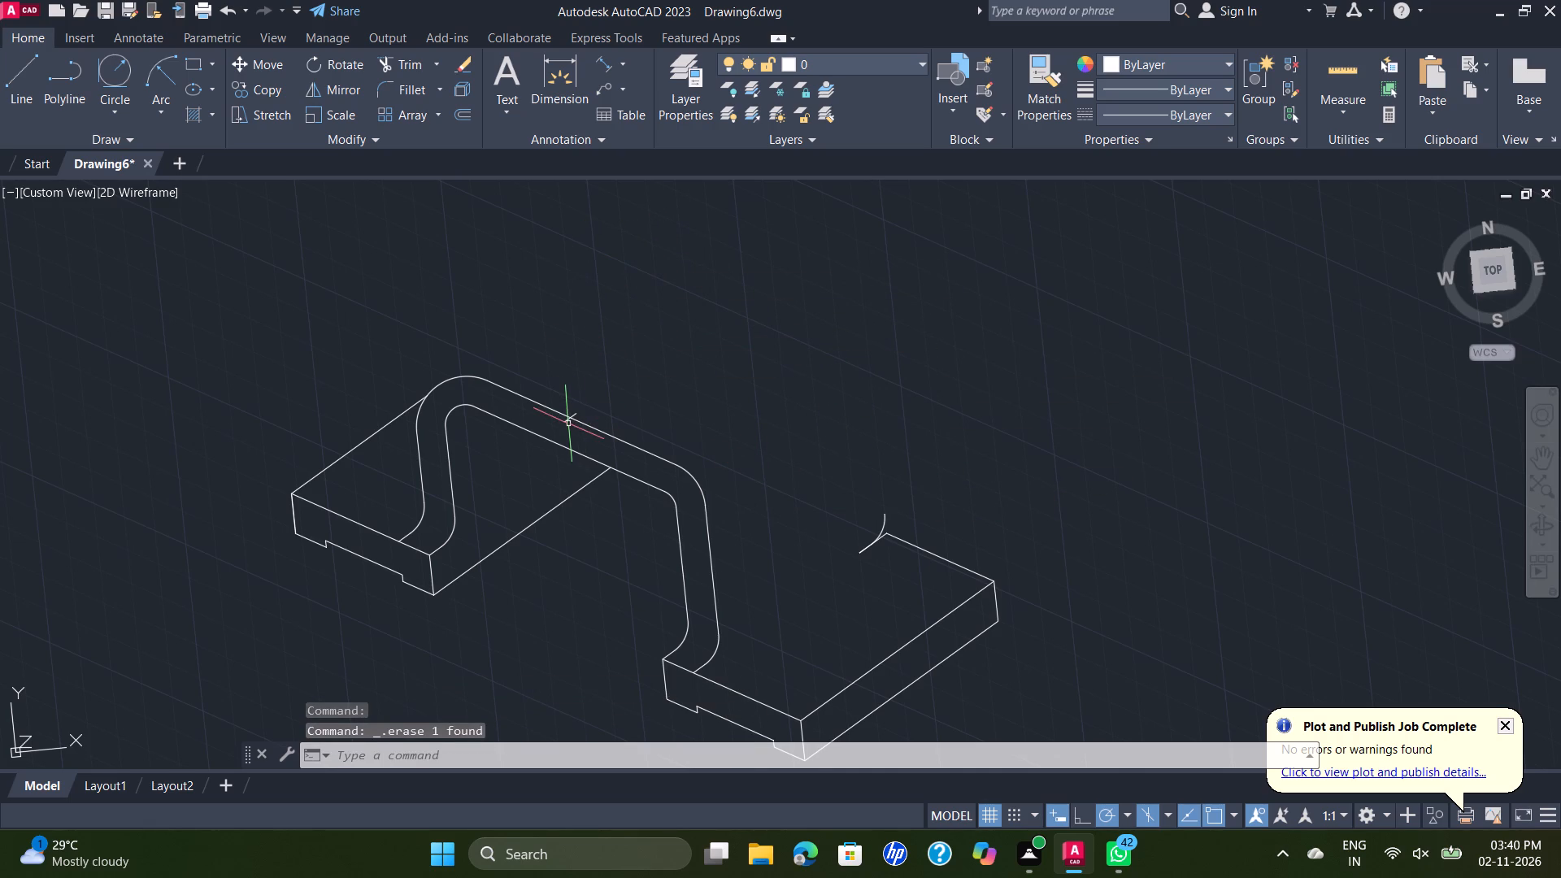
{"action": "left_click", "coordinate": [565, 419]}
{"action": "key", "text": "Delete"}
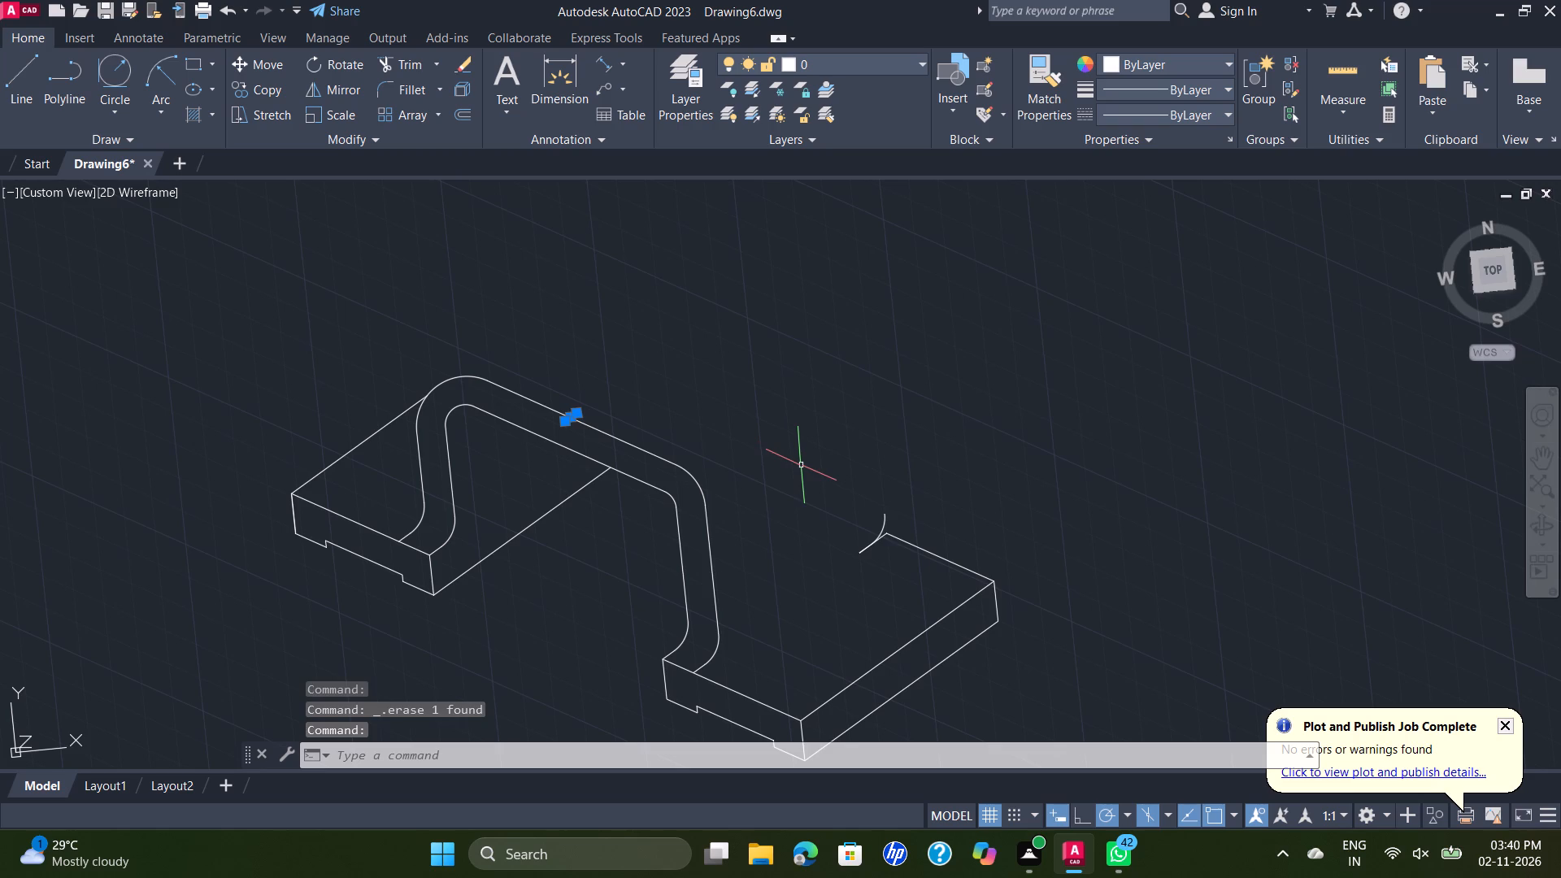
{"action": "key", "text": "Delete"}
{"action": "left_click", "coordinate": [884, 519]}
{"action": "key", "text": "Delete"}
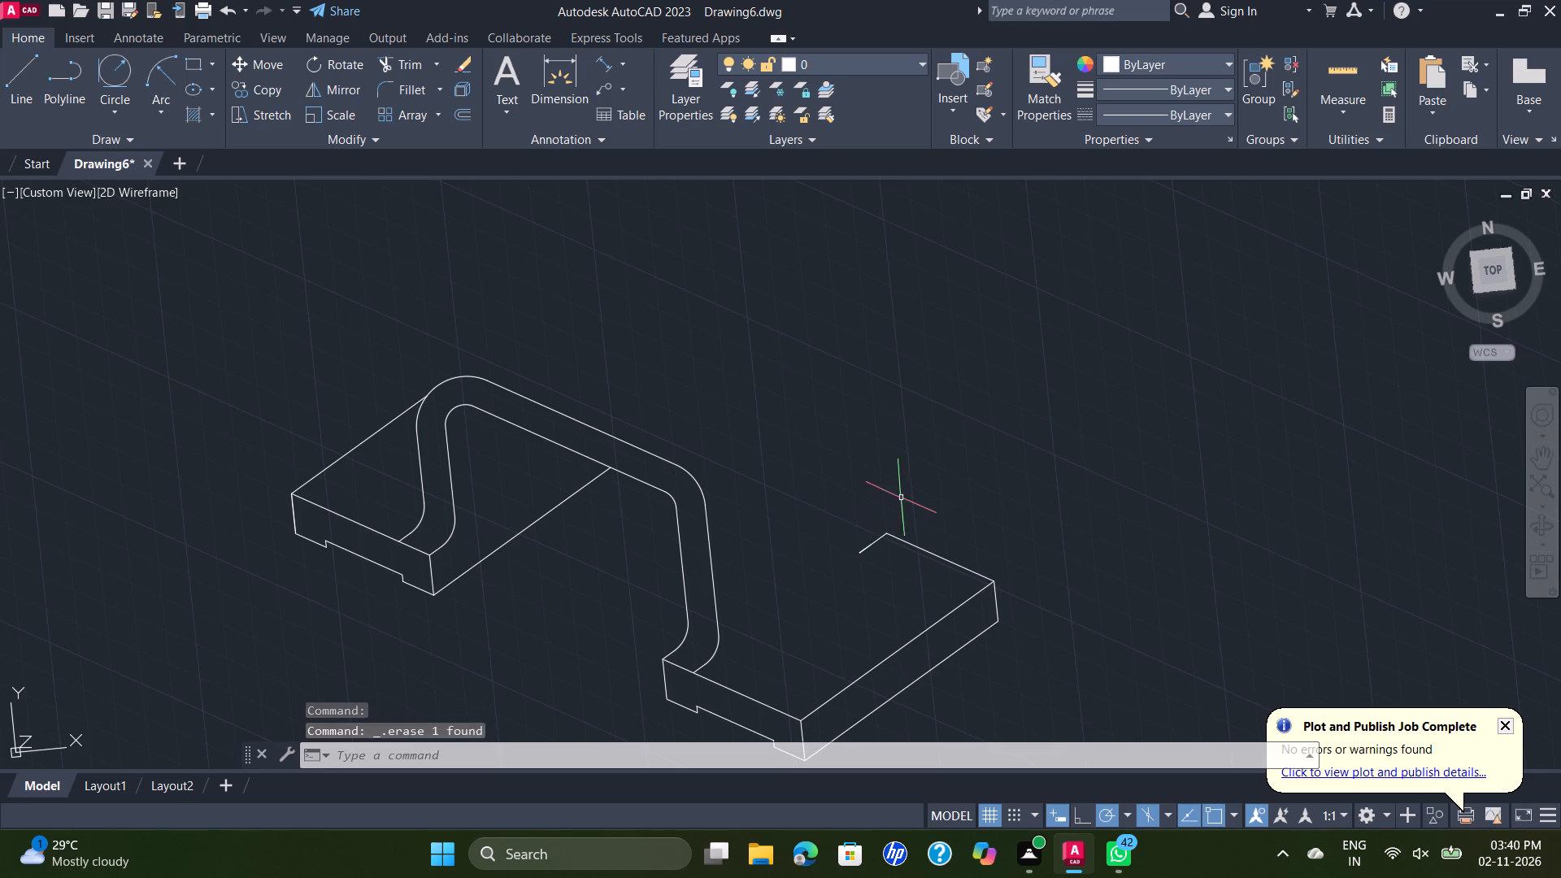
Restore the Top view of the drawing.
{"action": "scroll", "coordinate": [911, 501], "scroll_direction": "up", "scroll_amount": 1}
{"action": "scroll", "coordinate": [910, 503], "scroll_direction": "down", "scroll_amount": 1}
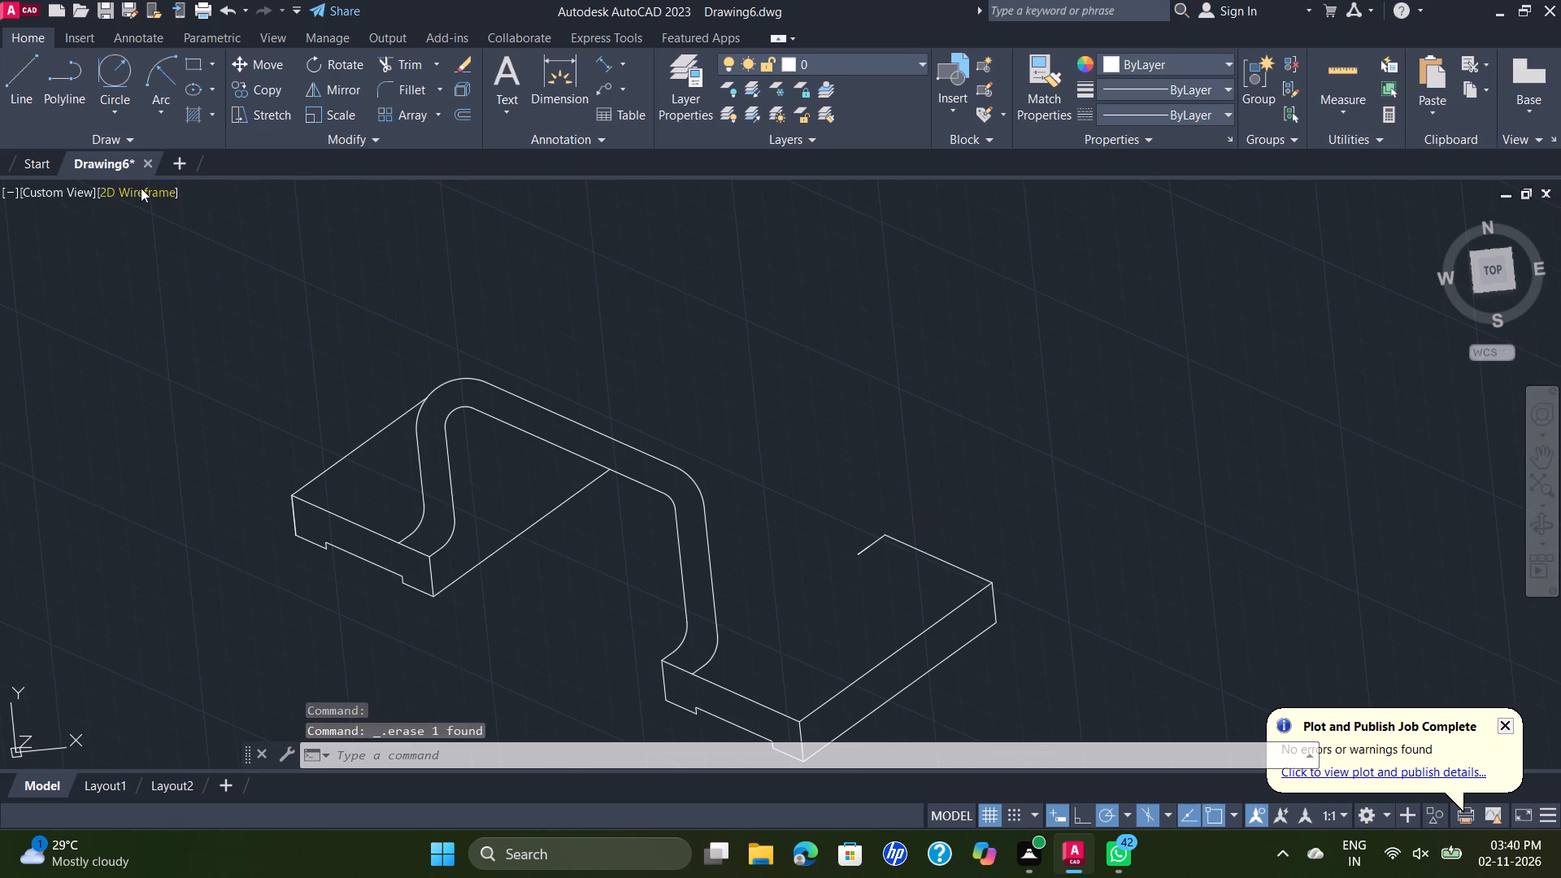
{"action": "left_click", "coordinate": [83, 189]}
{"action": "left_click", "coordinate": [152, 245]}
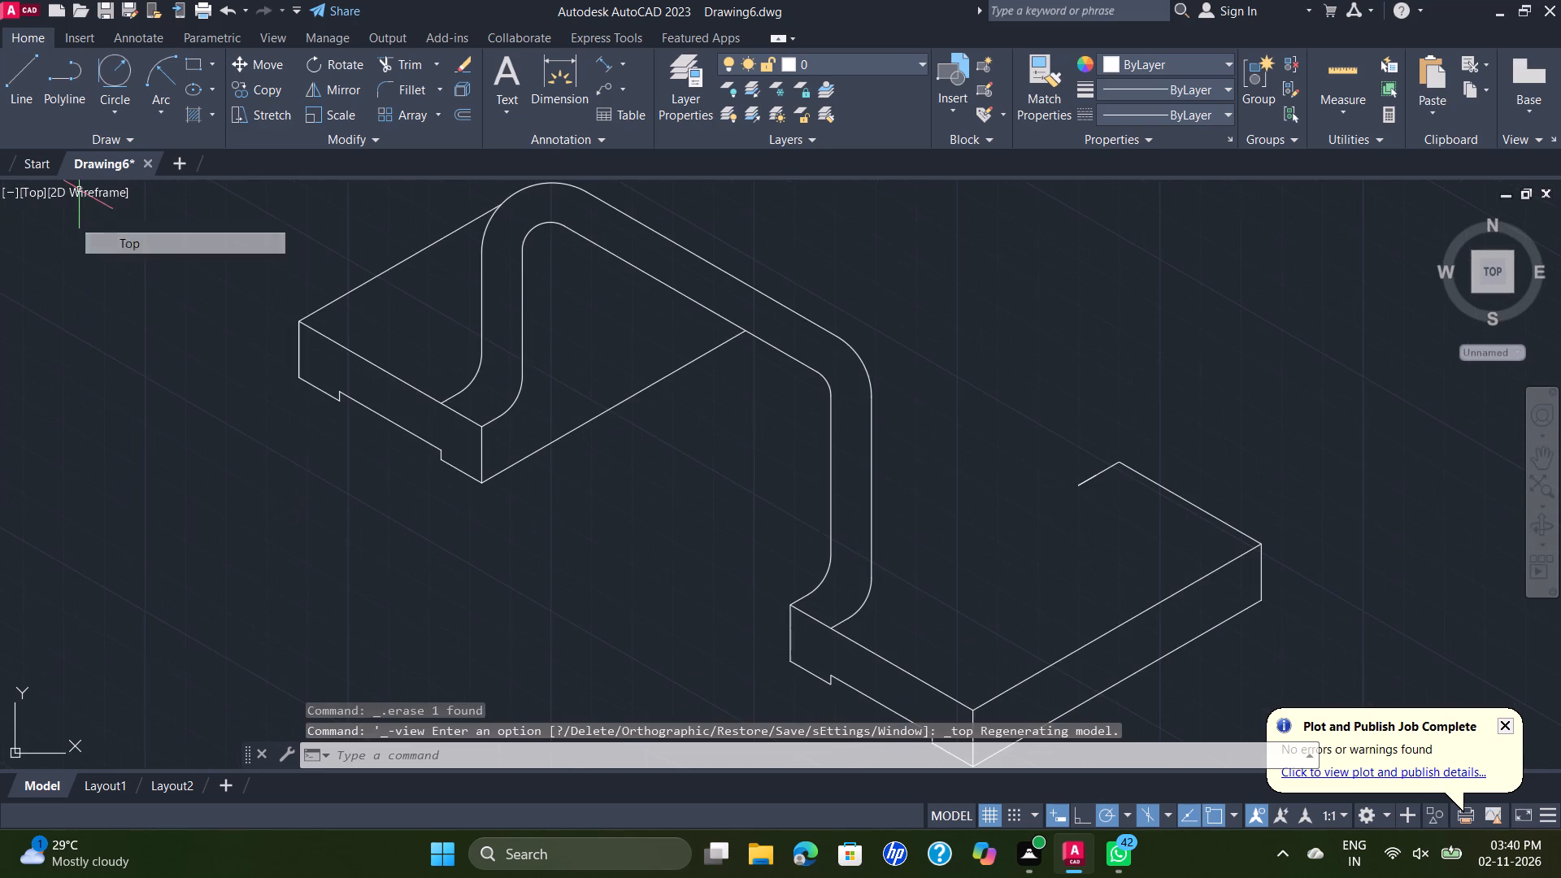
{"action": "scroll", "coordinate": [930, 302], "scroll_direction": "down", "scroll_amount": 1}
{"action": "middle_click_drag", "start_coordinate": [937, 308], "coordinate": [872, 394]}
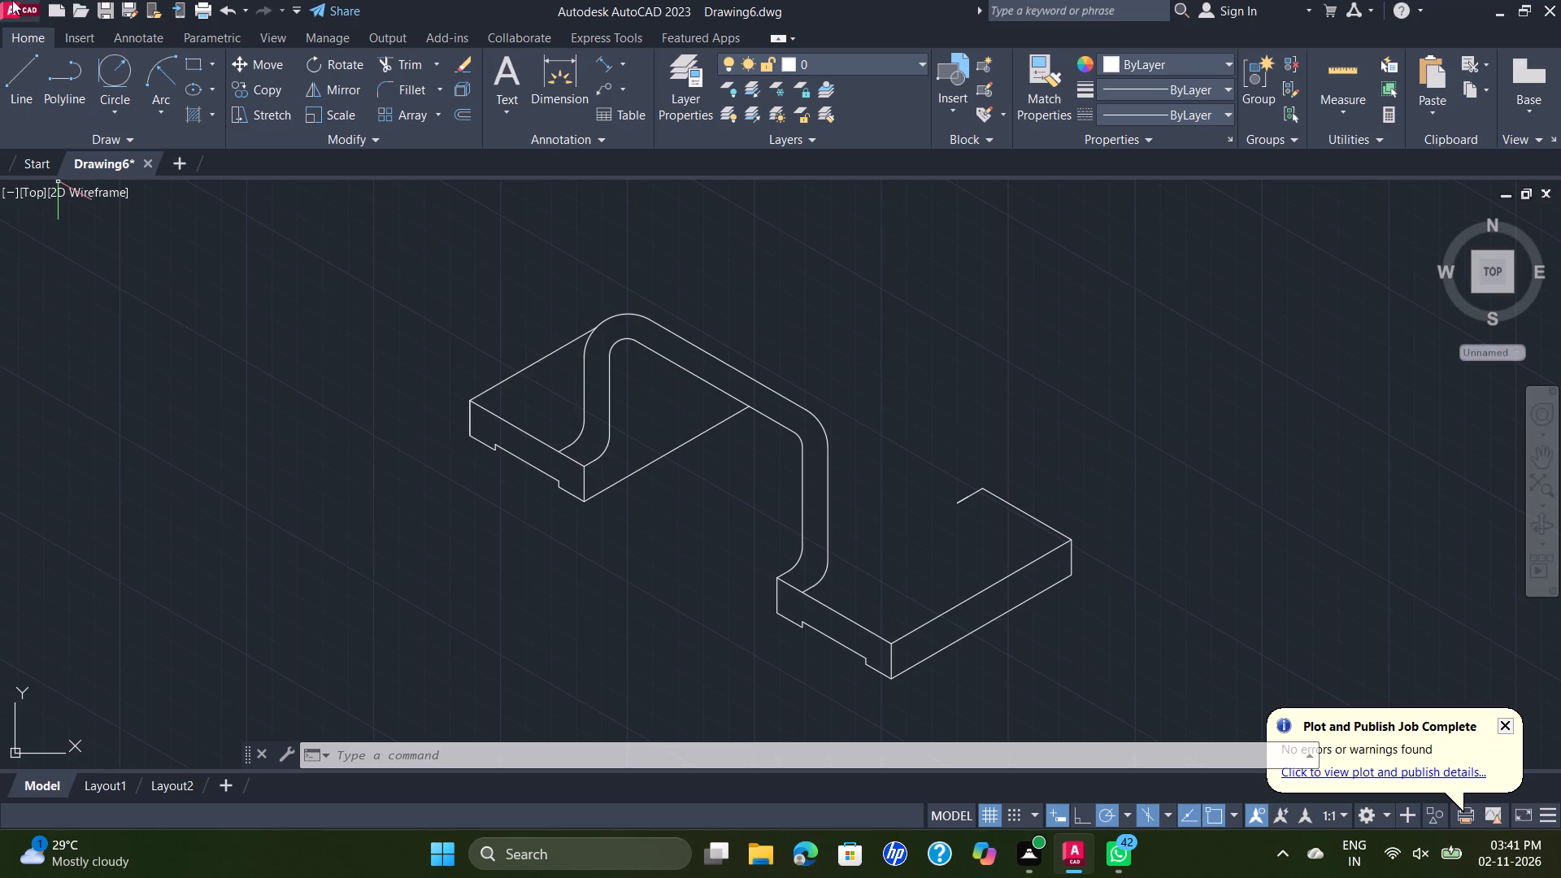
Draw a 43-unit line vertically upward from the free end of the short segment at the near foot's rear corner.
{"action": "left_click", "coordinate": [8, 90]}
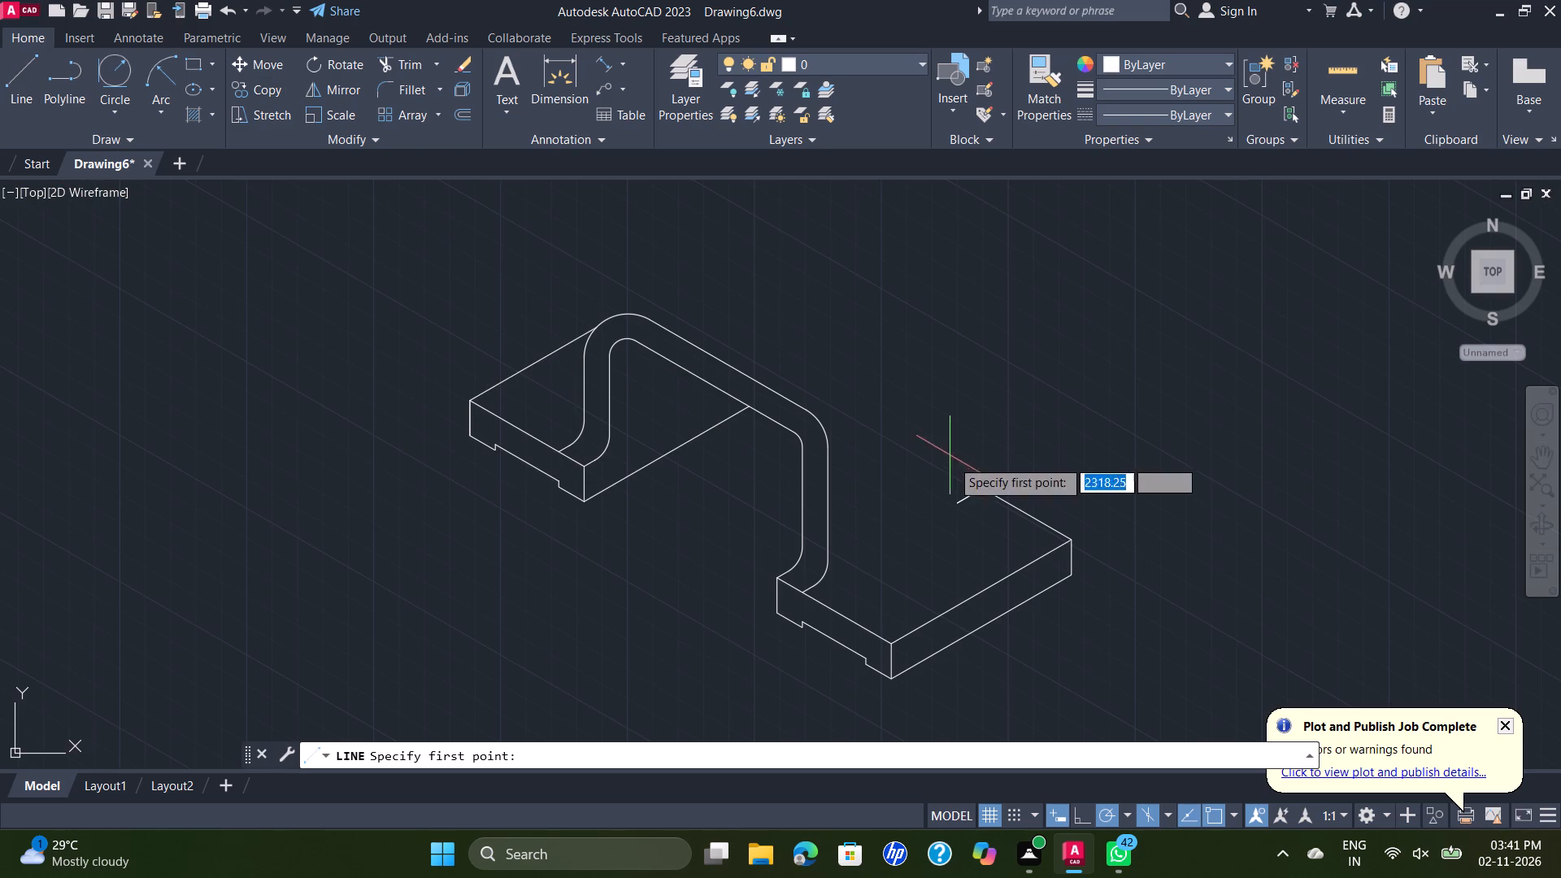
{"action": "left_click", "coordinate": [955, 502]}
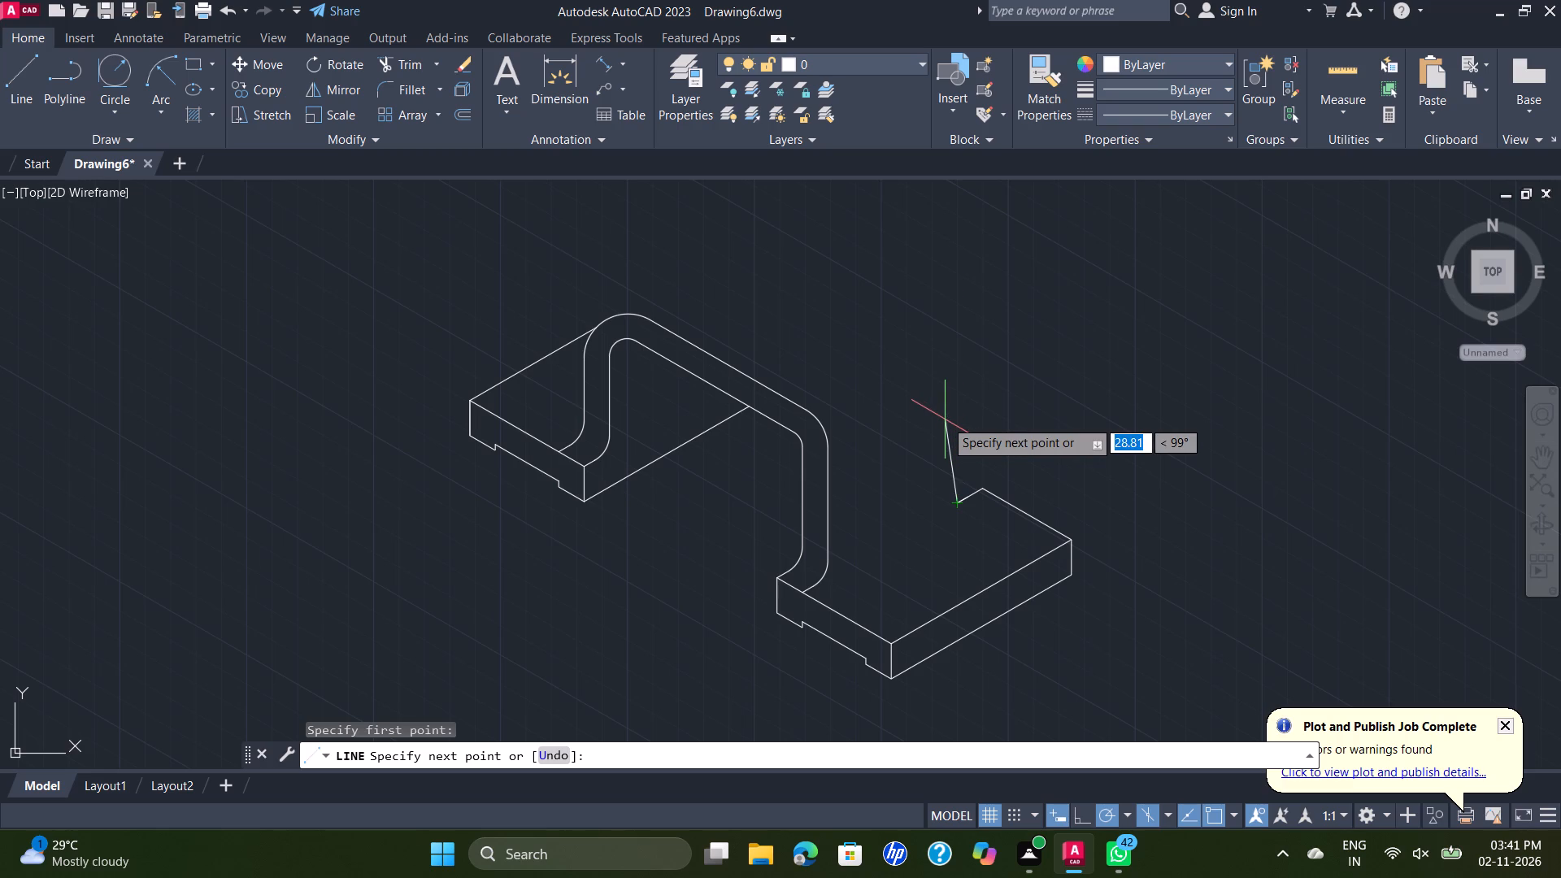
{"action": "type", "text": "43"}
{"action": "key", "text": "Return"}
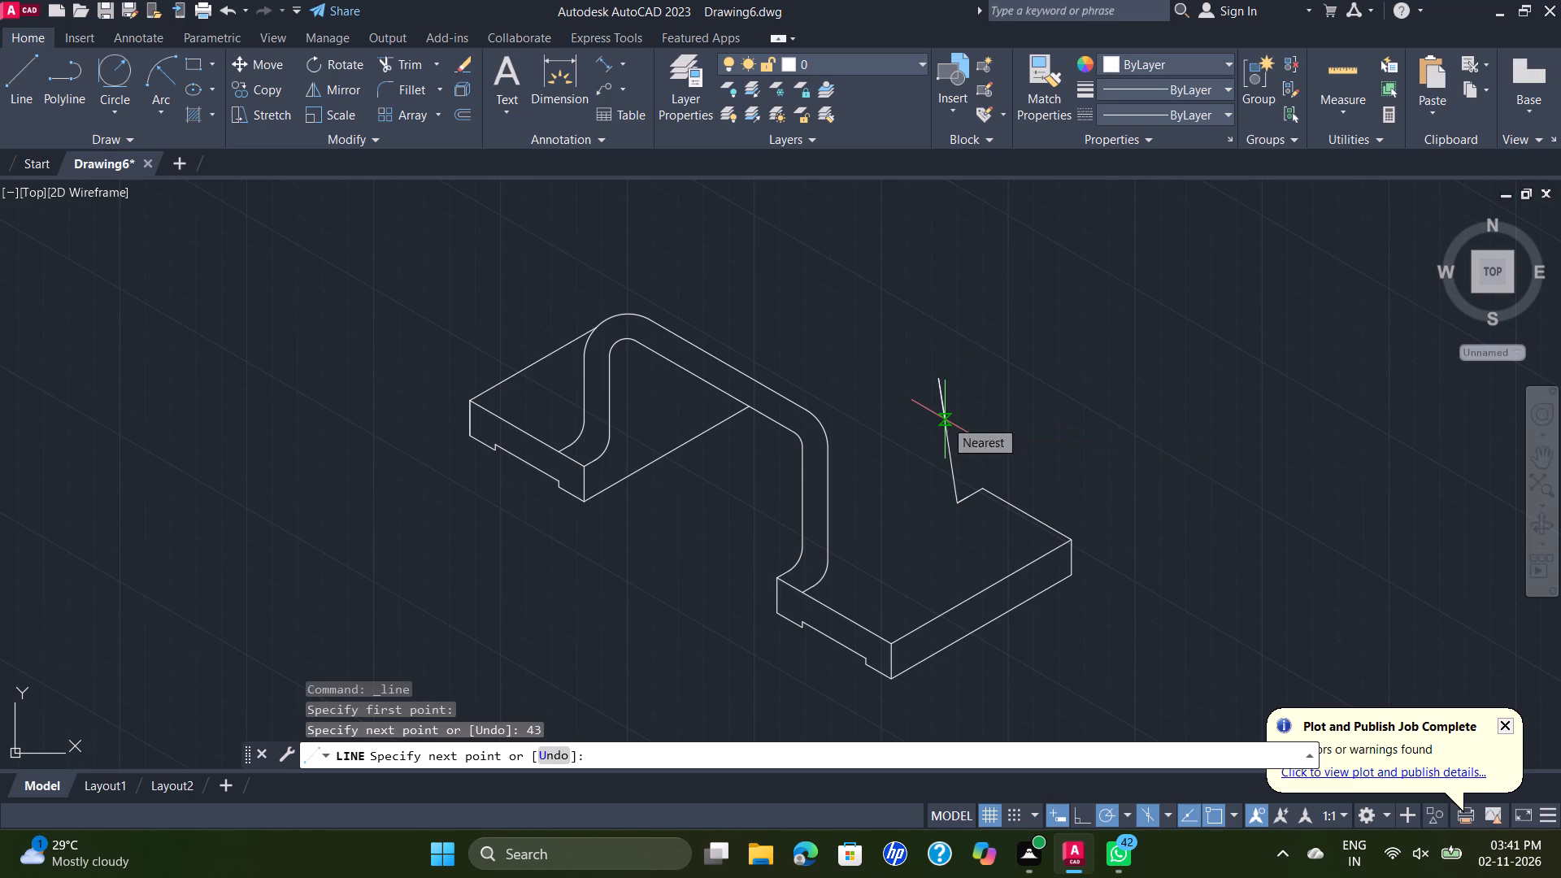
{"action": "key", "text": "ctrl+z"}
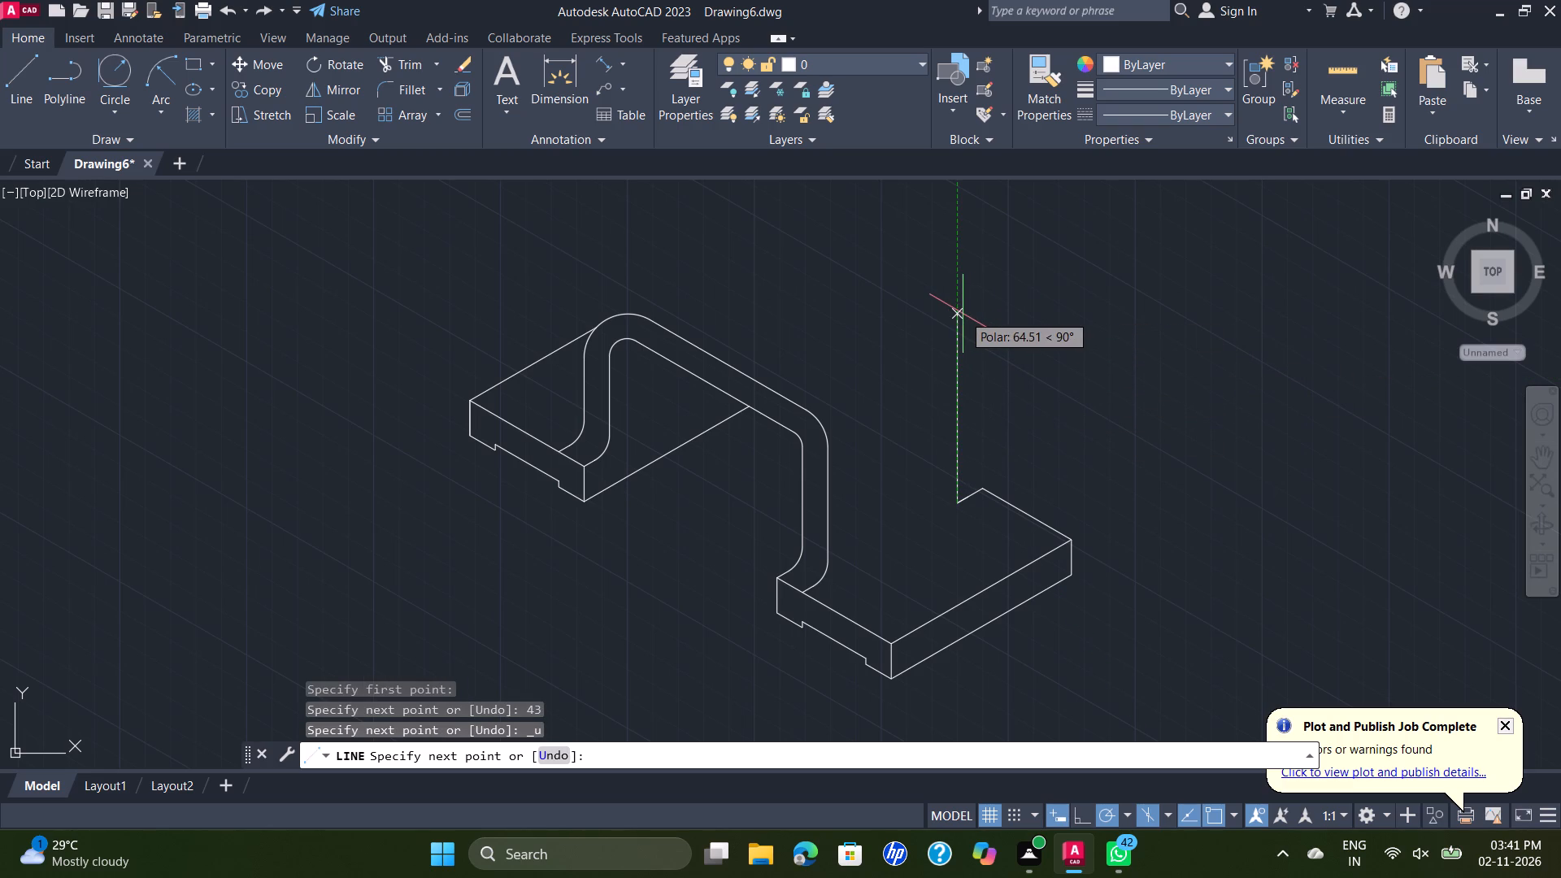
{"action": "type", "text": "43"}
{"action": "key", "text": "Return"}
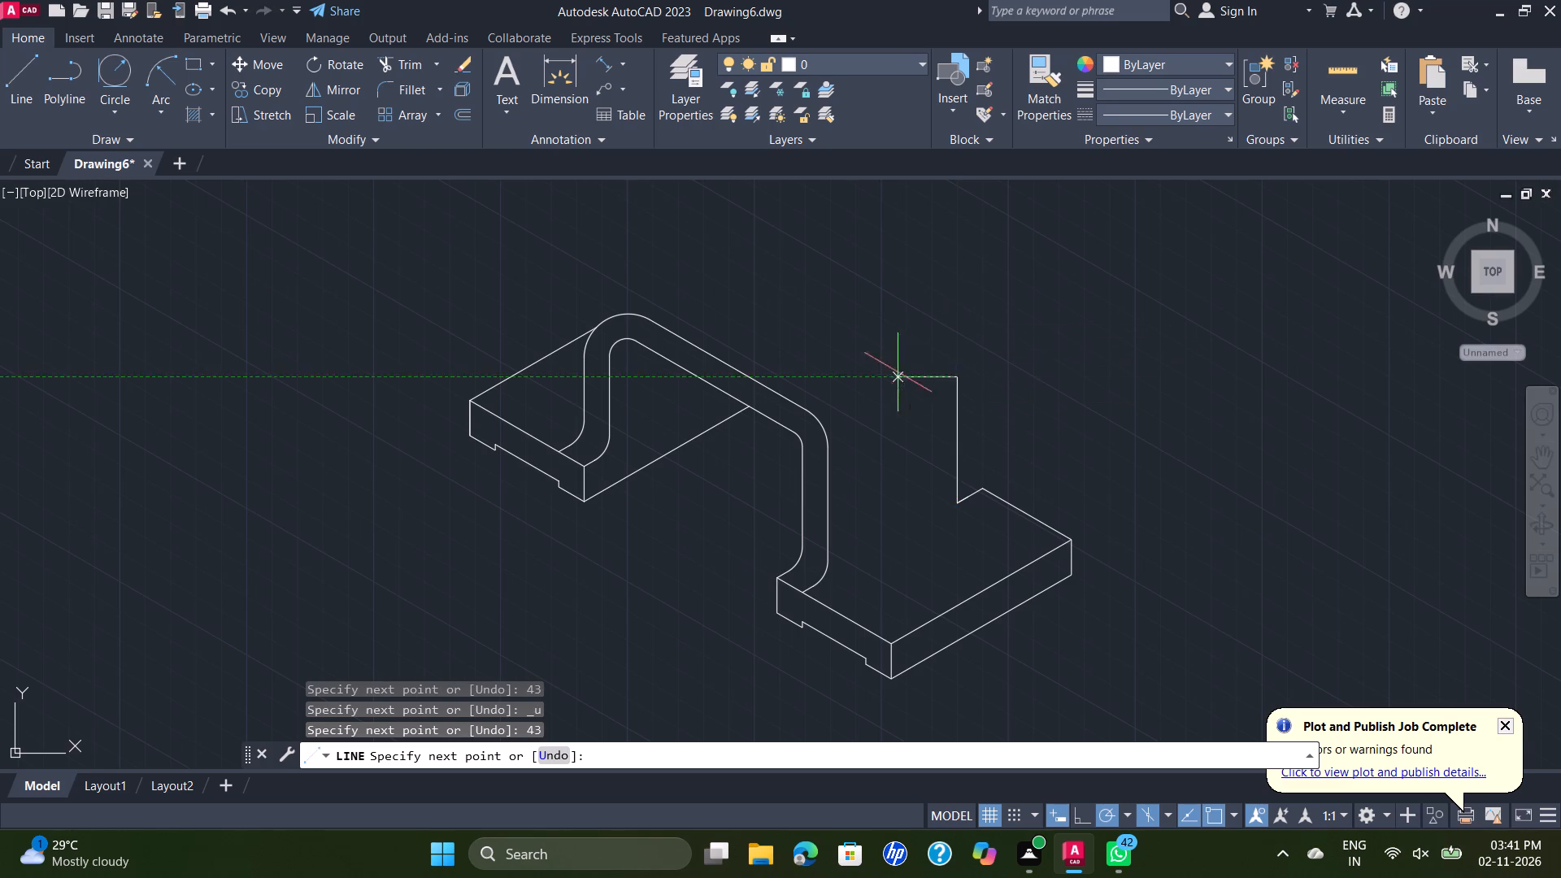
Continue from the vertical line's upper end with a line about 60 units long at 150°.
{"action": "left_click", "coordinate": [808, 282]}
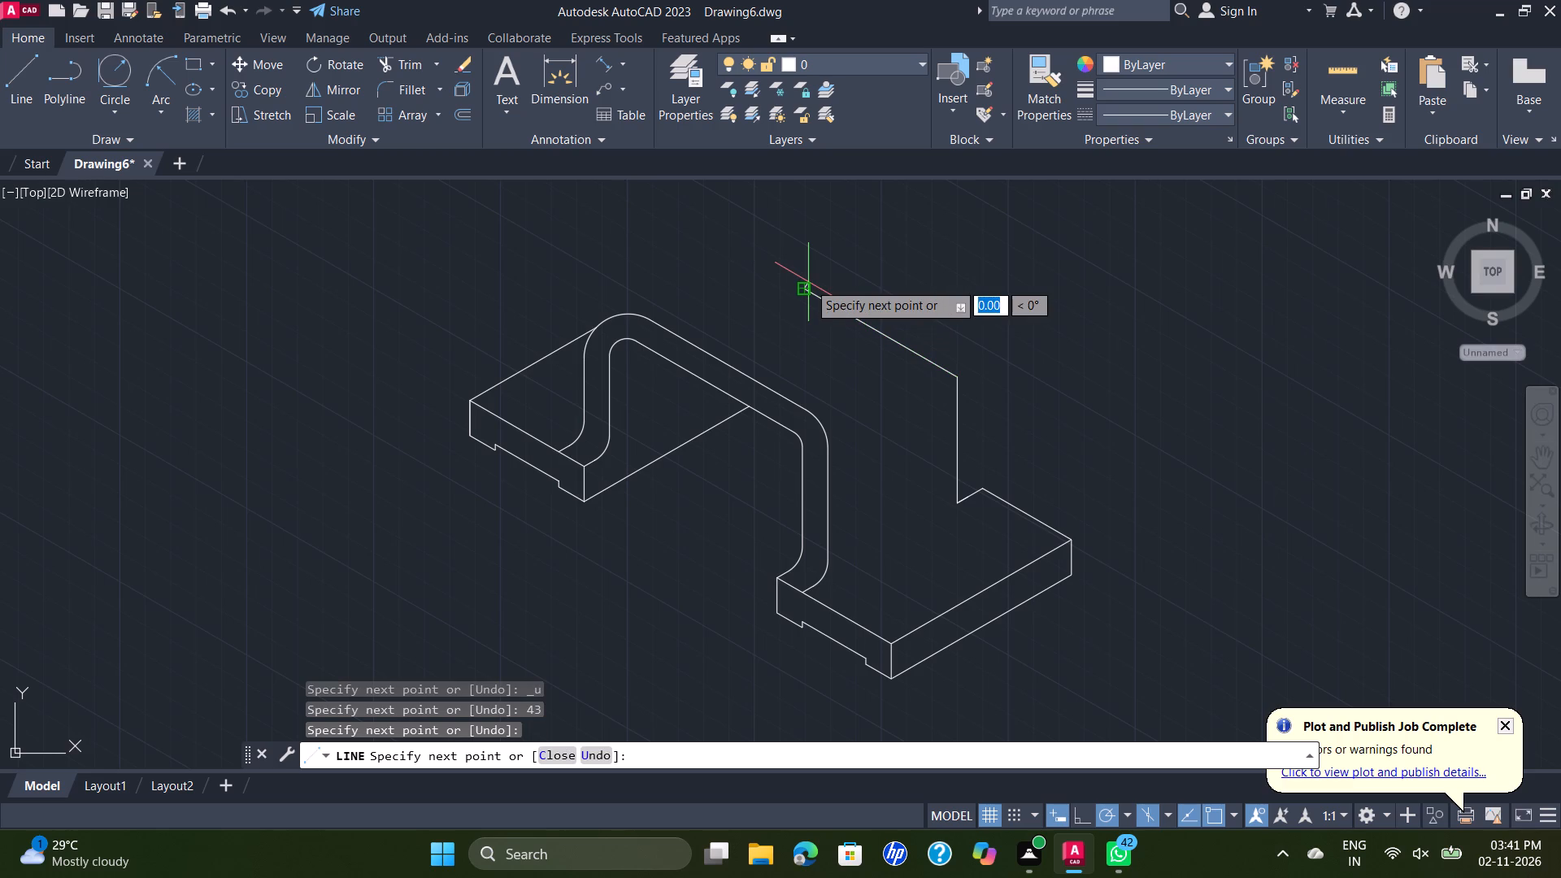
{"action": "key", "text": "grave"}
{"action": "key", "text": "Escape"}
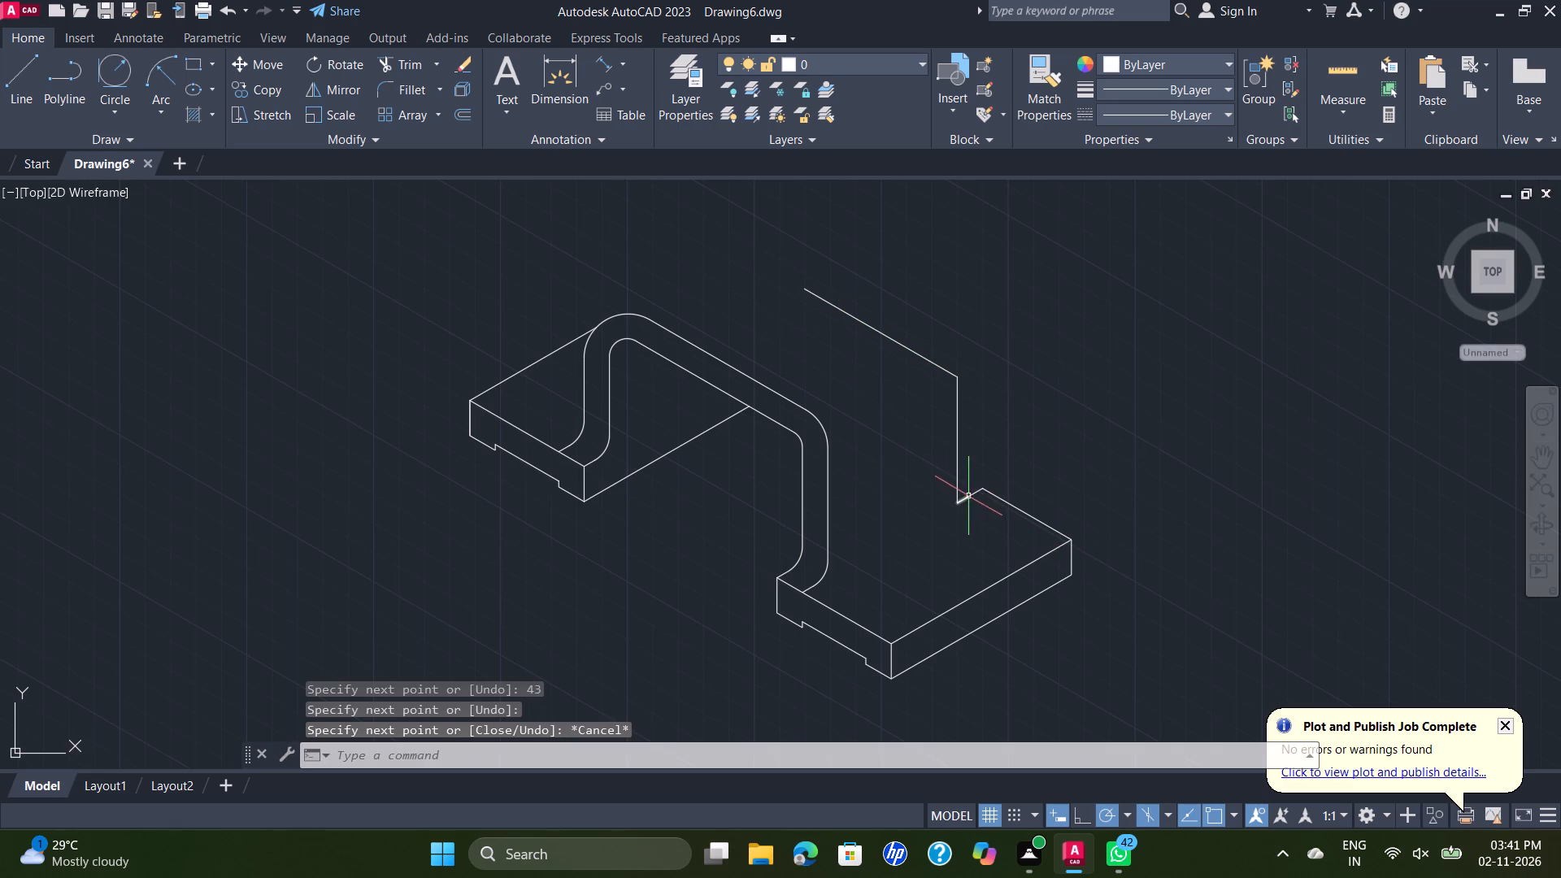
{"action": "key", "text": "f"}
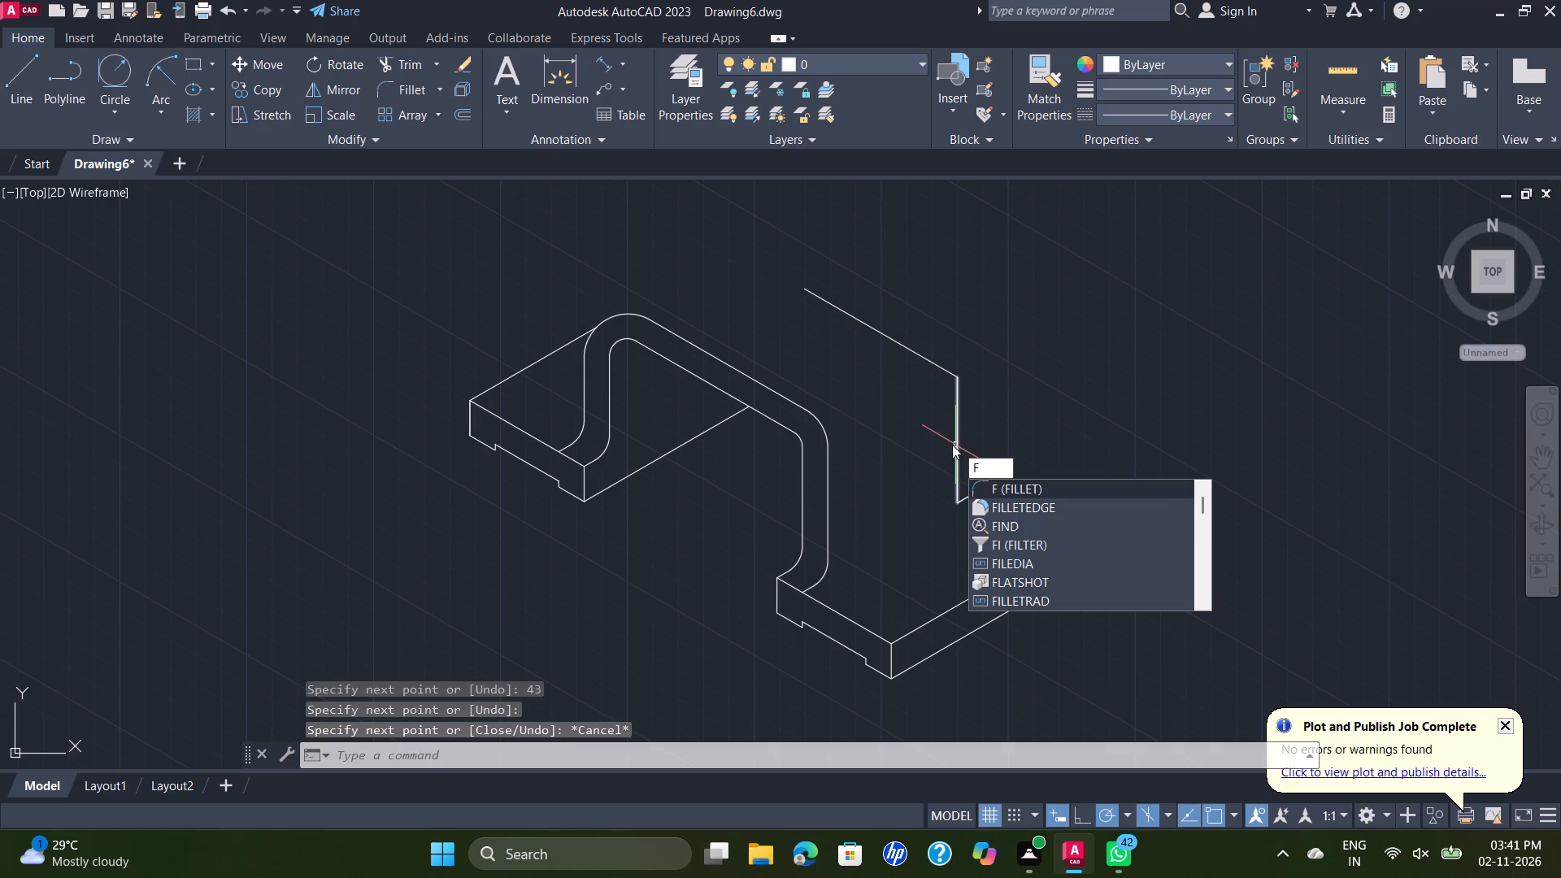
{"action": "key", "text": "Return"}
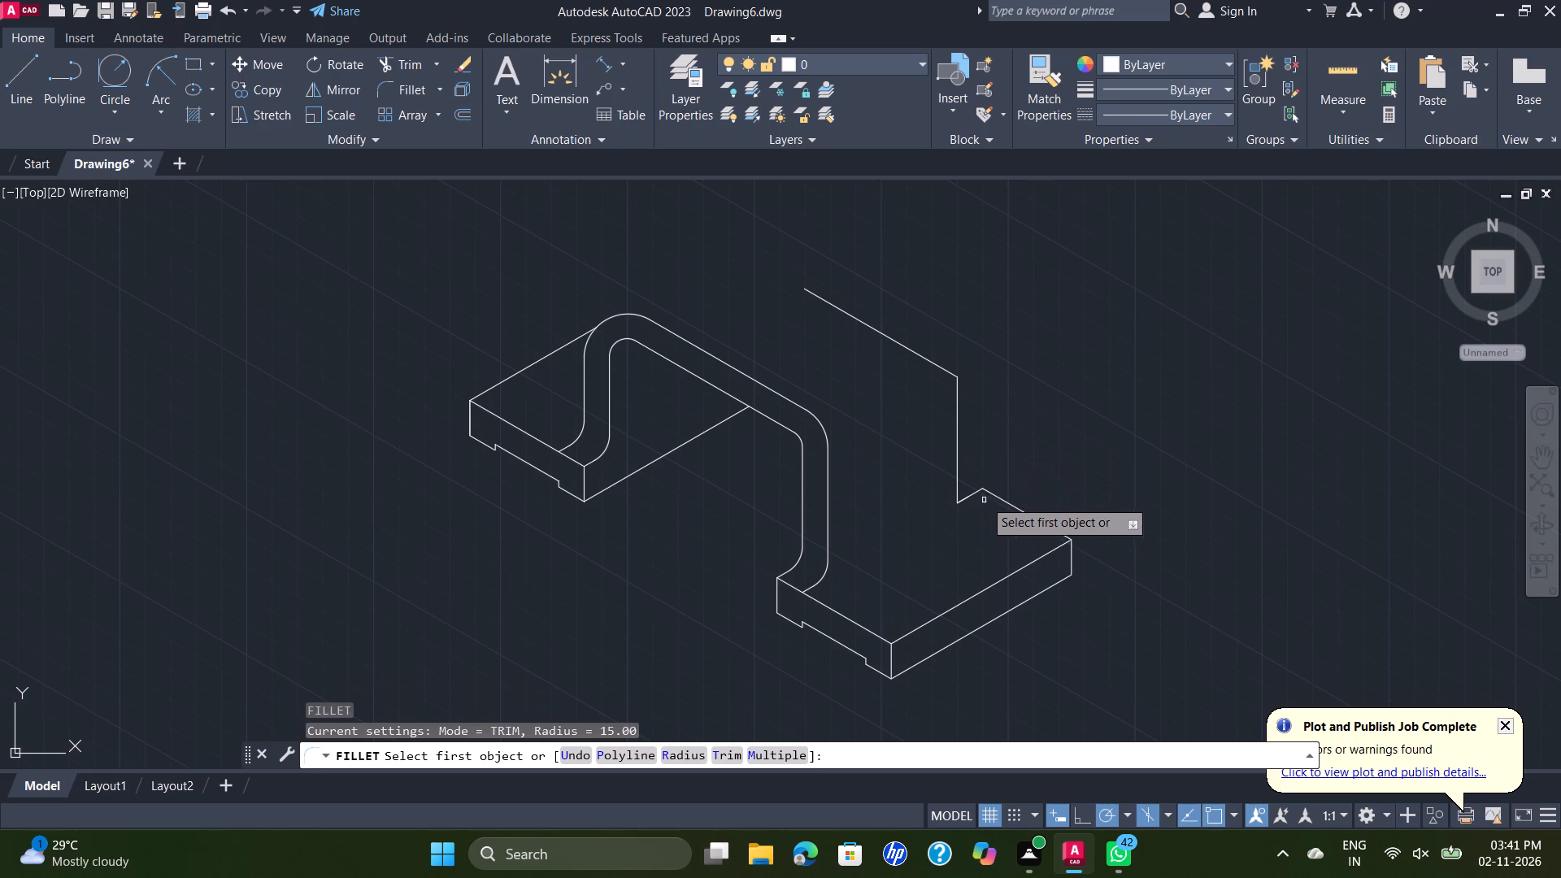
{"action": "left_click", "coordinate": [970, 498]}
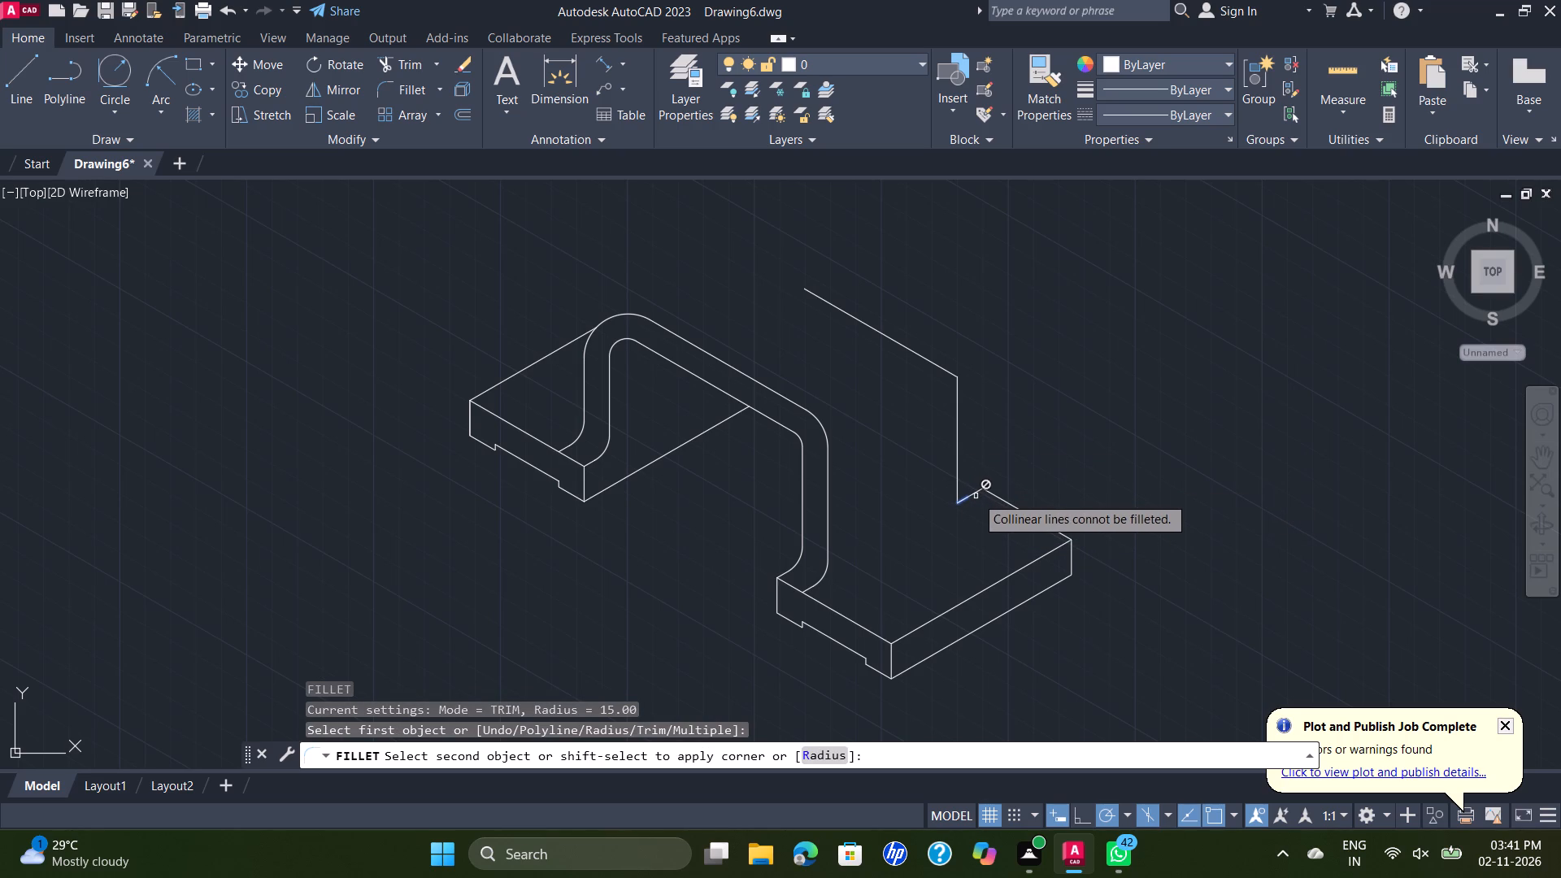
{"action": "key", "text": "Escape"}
Fillet the new vertical line and the near foot's upper rear edge with a radius of 10.
{"action": "scroll", "coordinate": [976, 496], "scroll_direction": "up", "scroll_amount": 1}
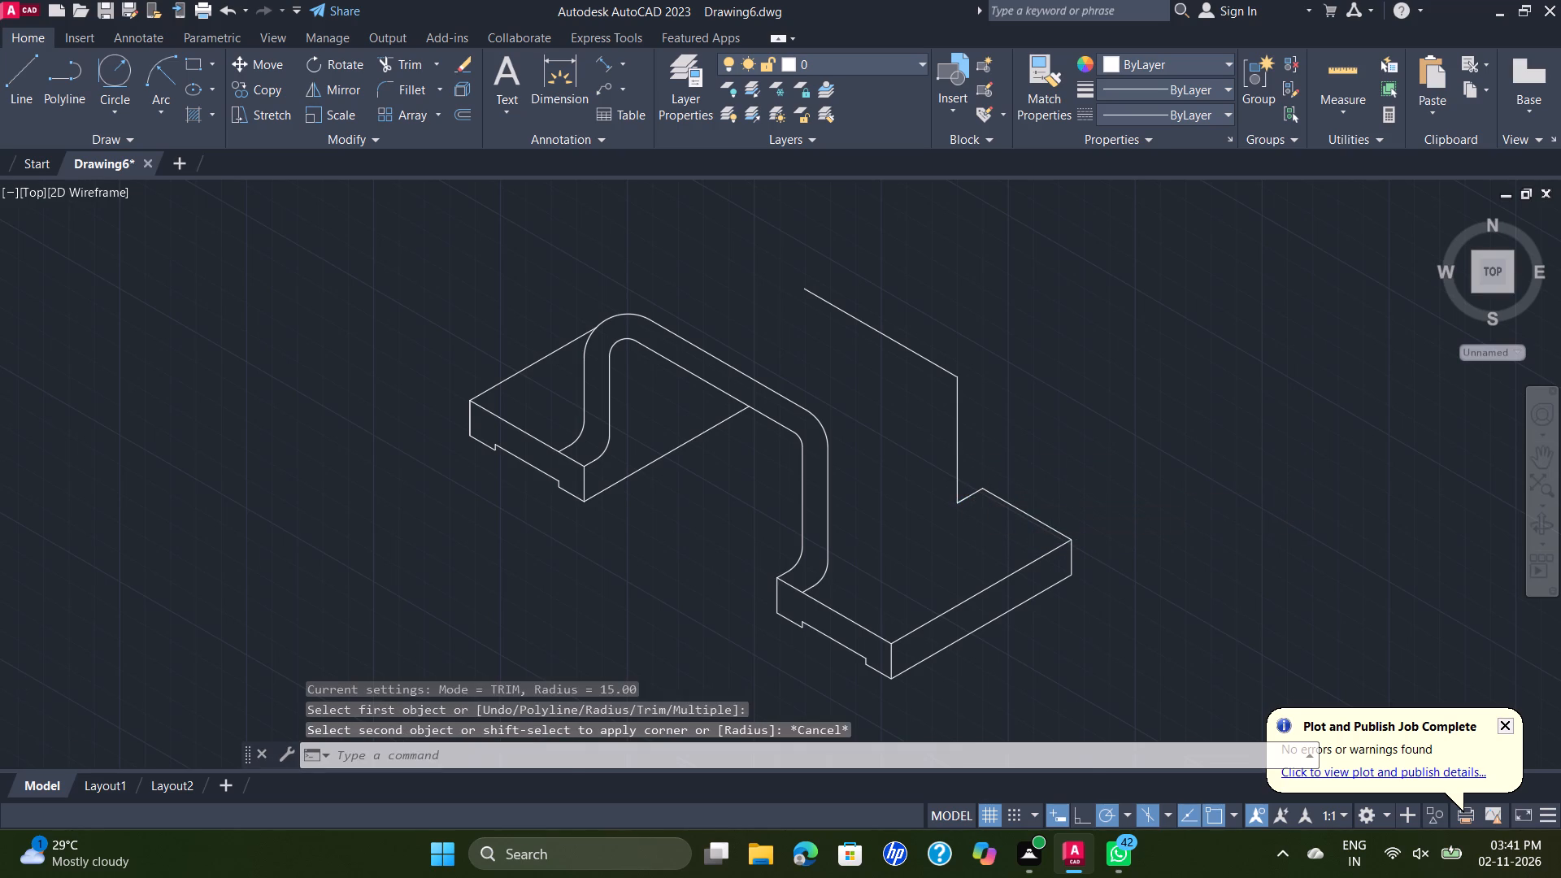
{"action": "scroll", "coordinate": [976, 496], "scroll_direction": "up", "scroll_amount": 1}
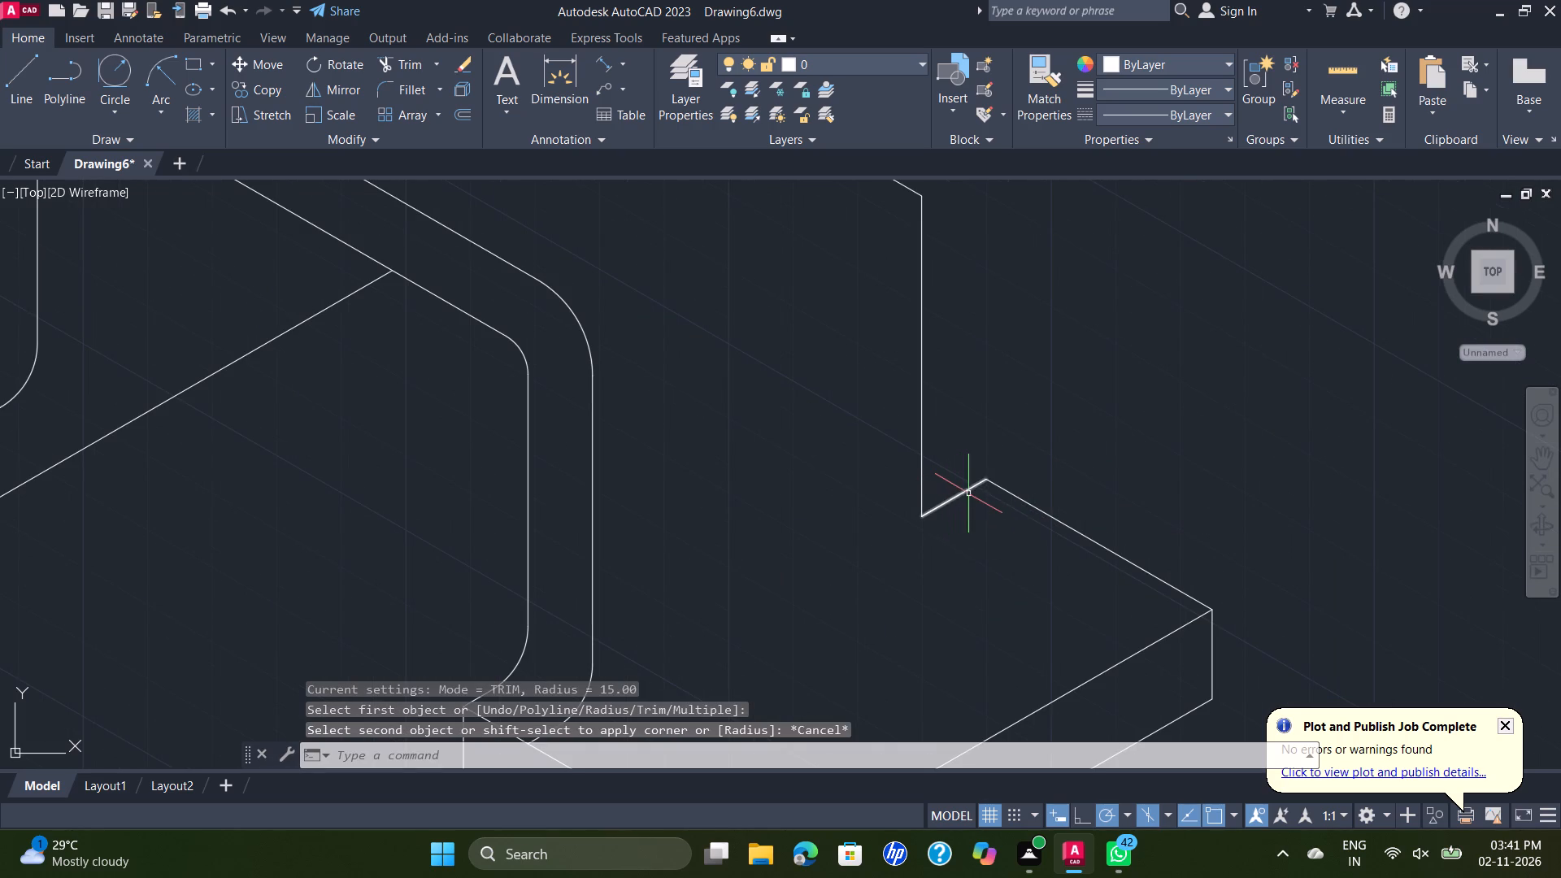
{"action": "left_click", "coordinate": [967, 493]}
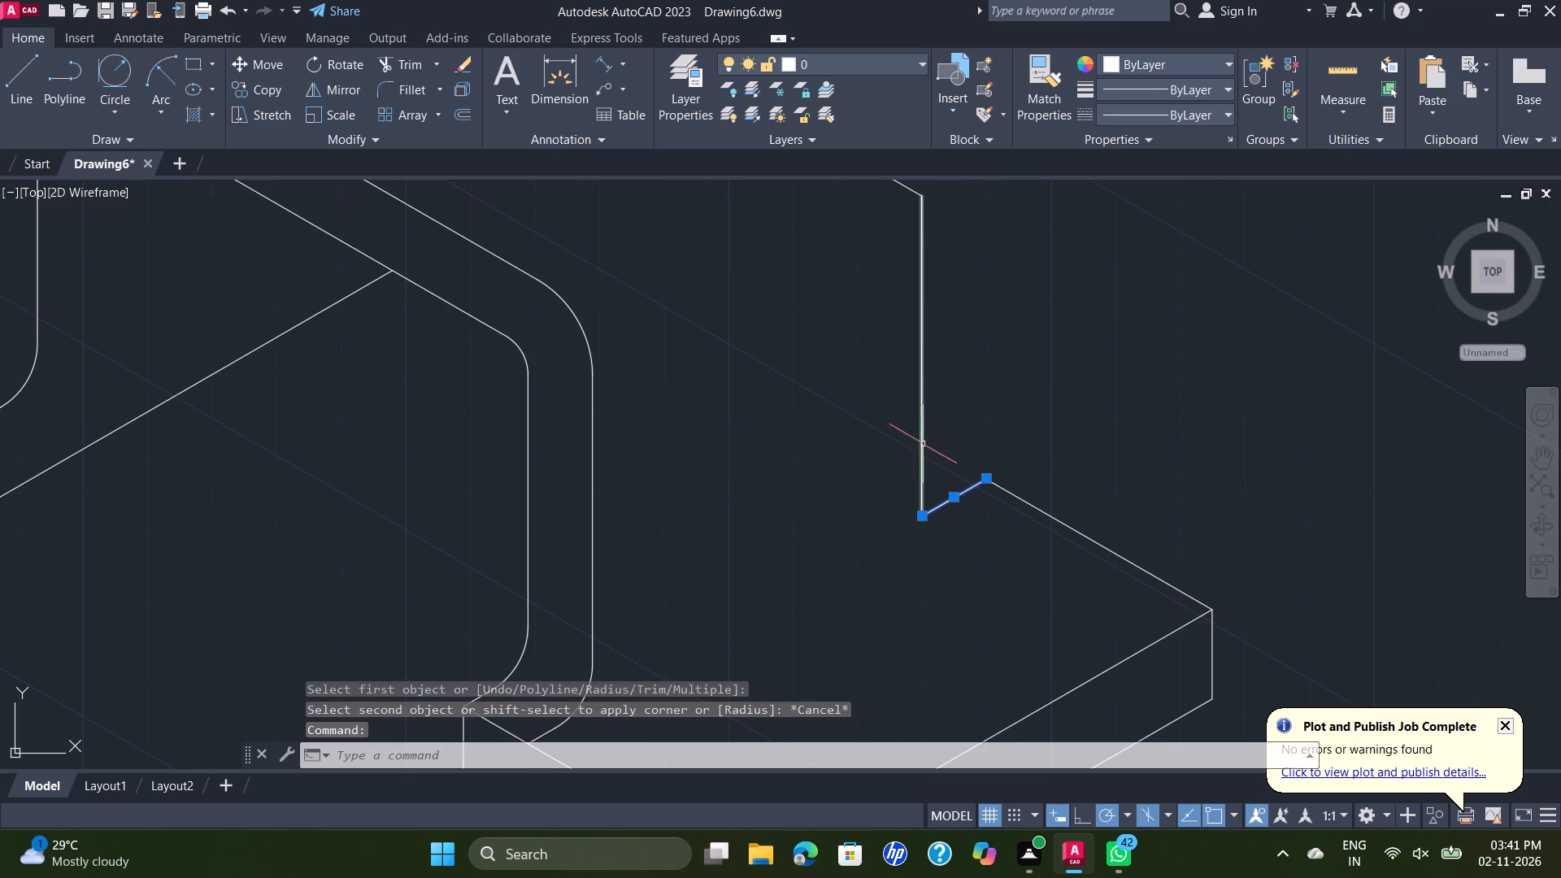
{"action": "key", "text": "f"}
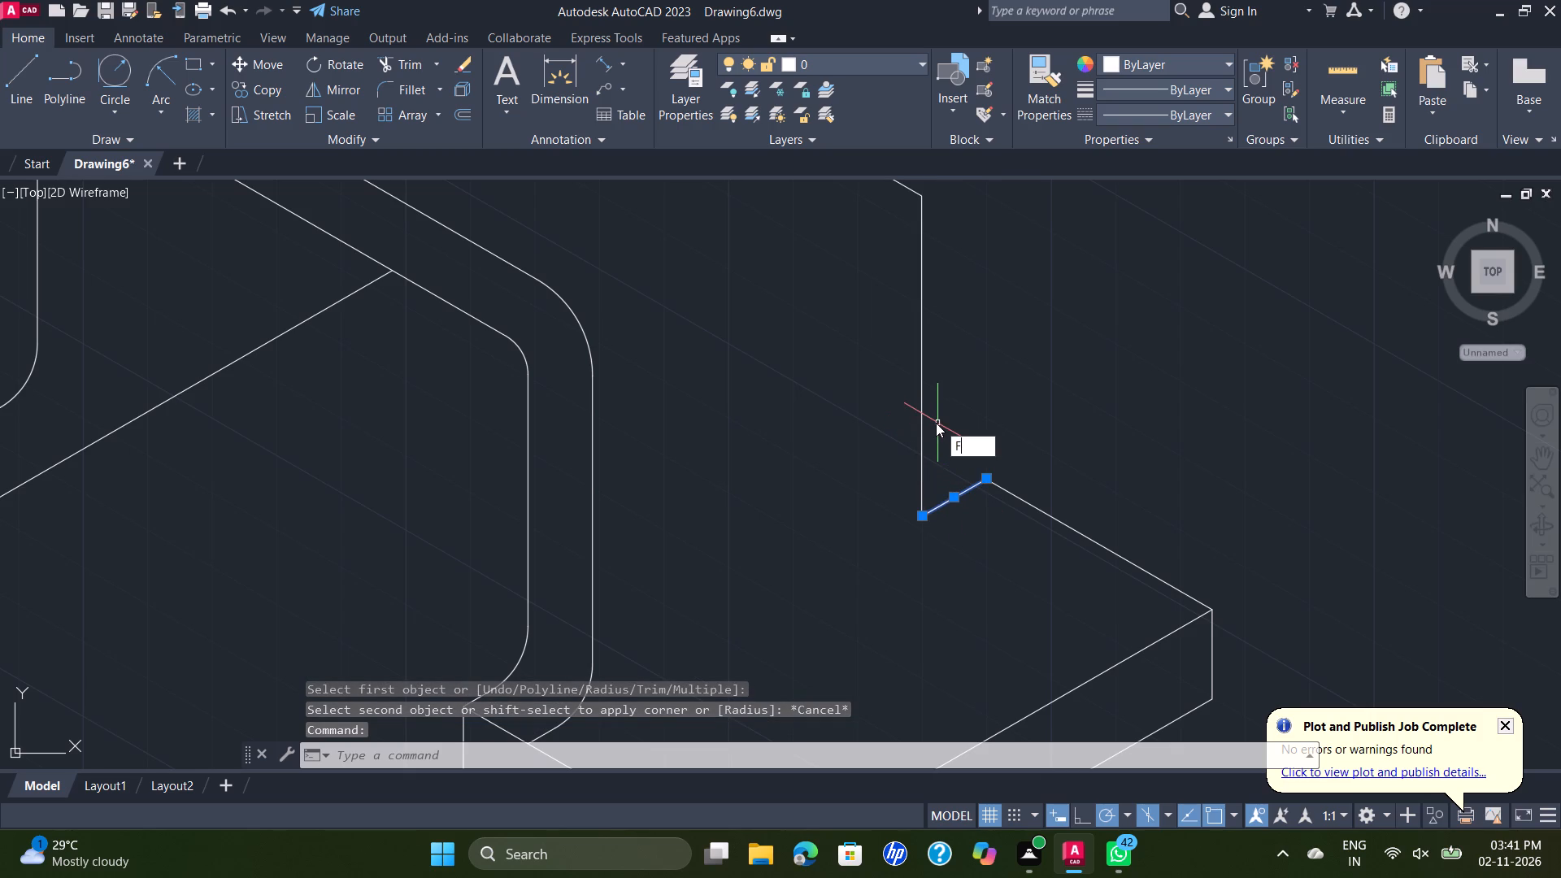
{"action": "key", "text": "Return"}
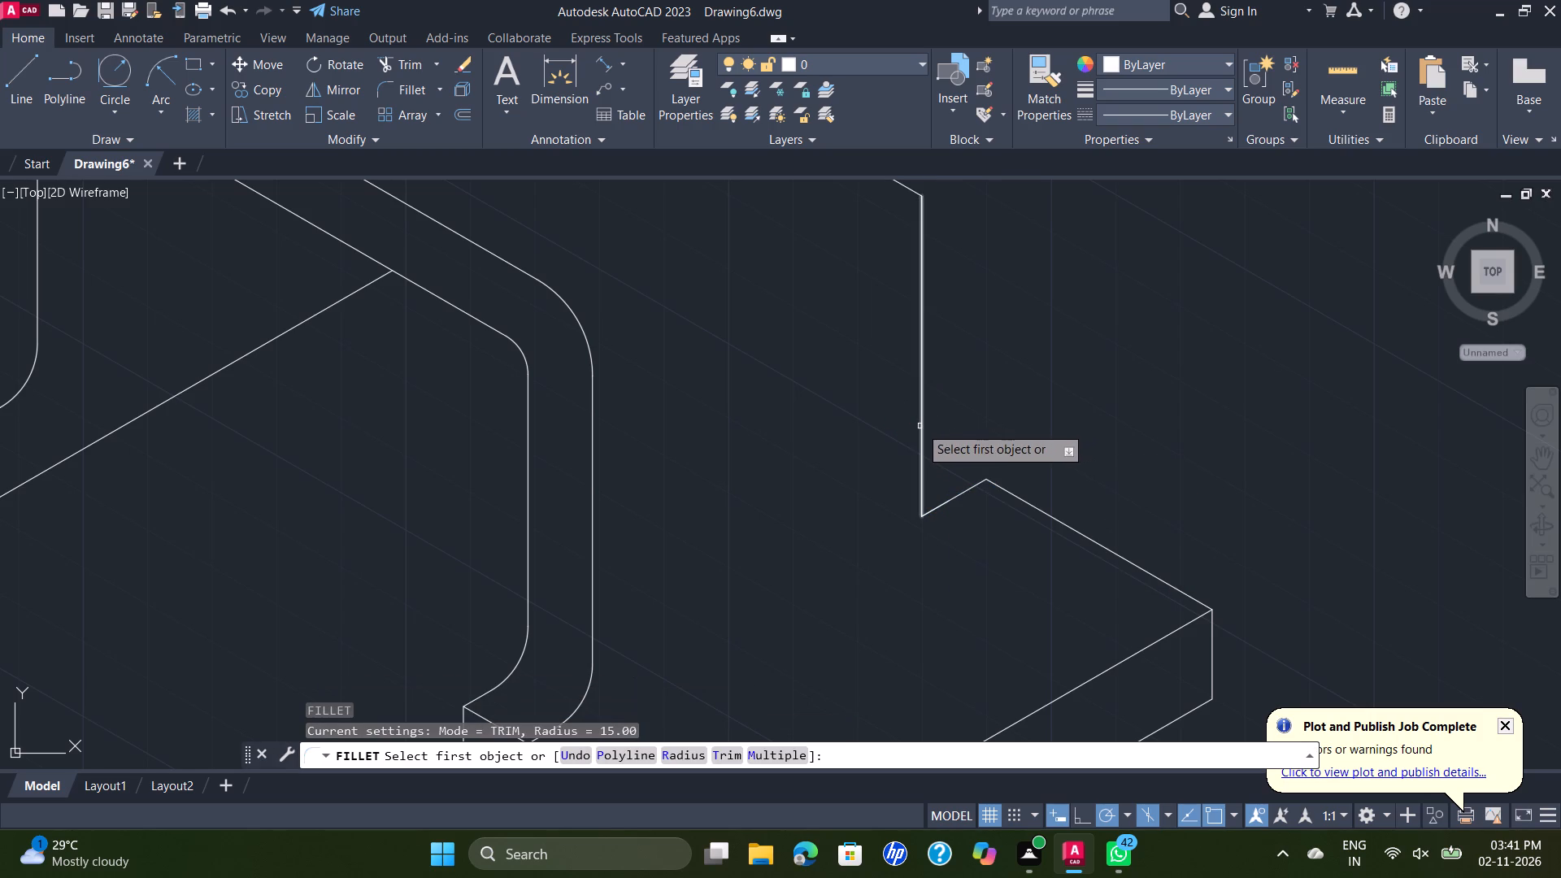
{"action": "left_click", "coordinate": [920, 426]}
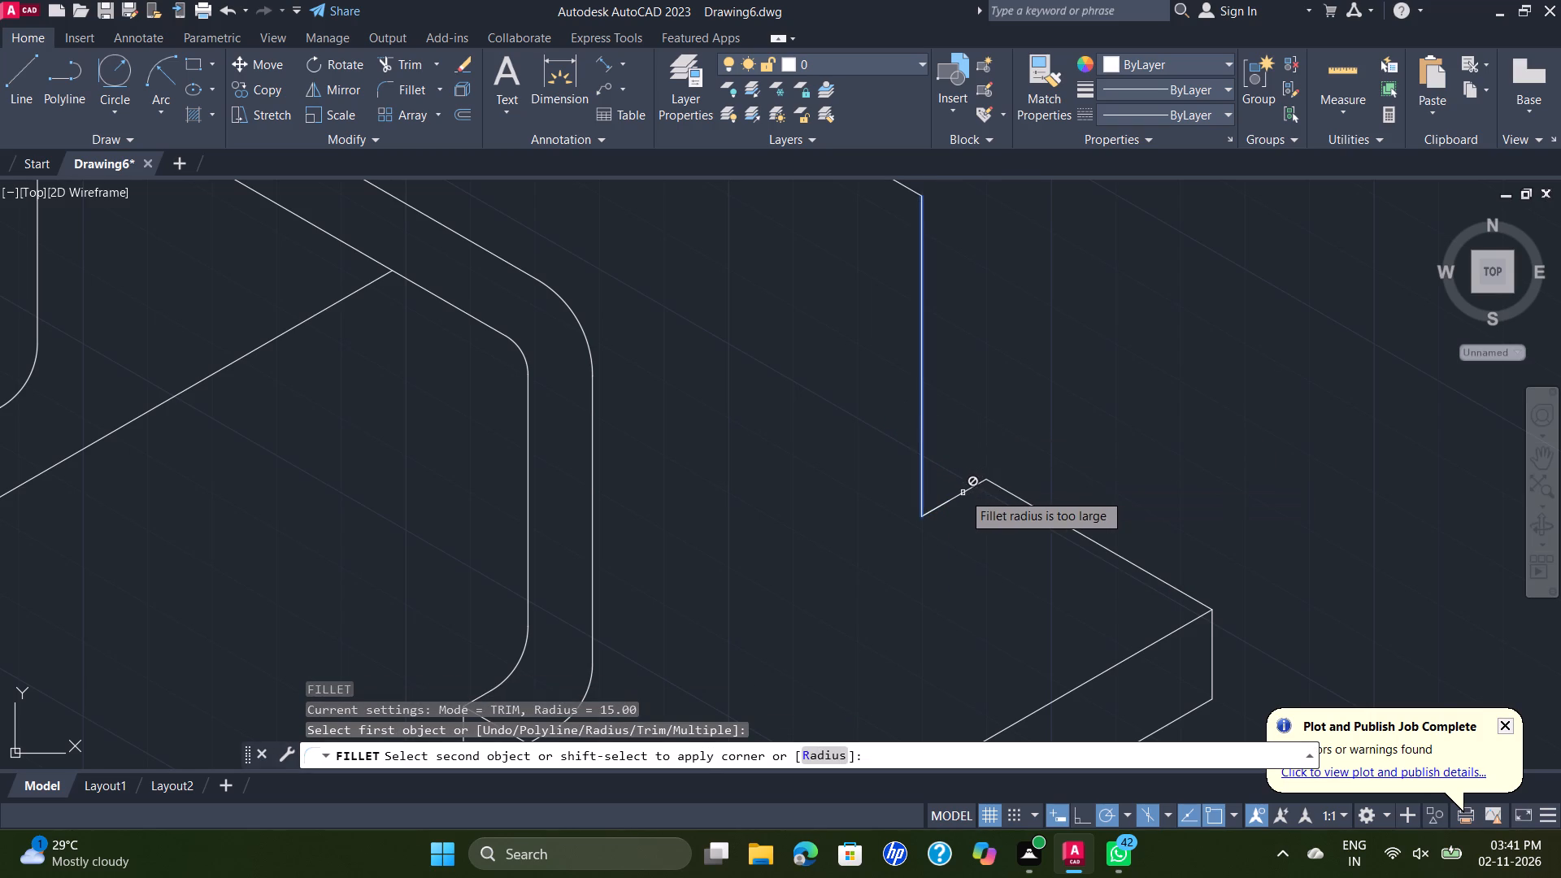
{"action": "scroll", "coordinate": [963, 493], "scroll_direction": "up", "scroll_amount": 2}
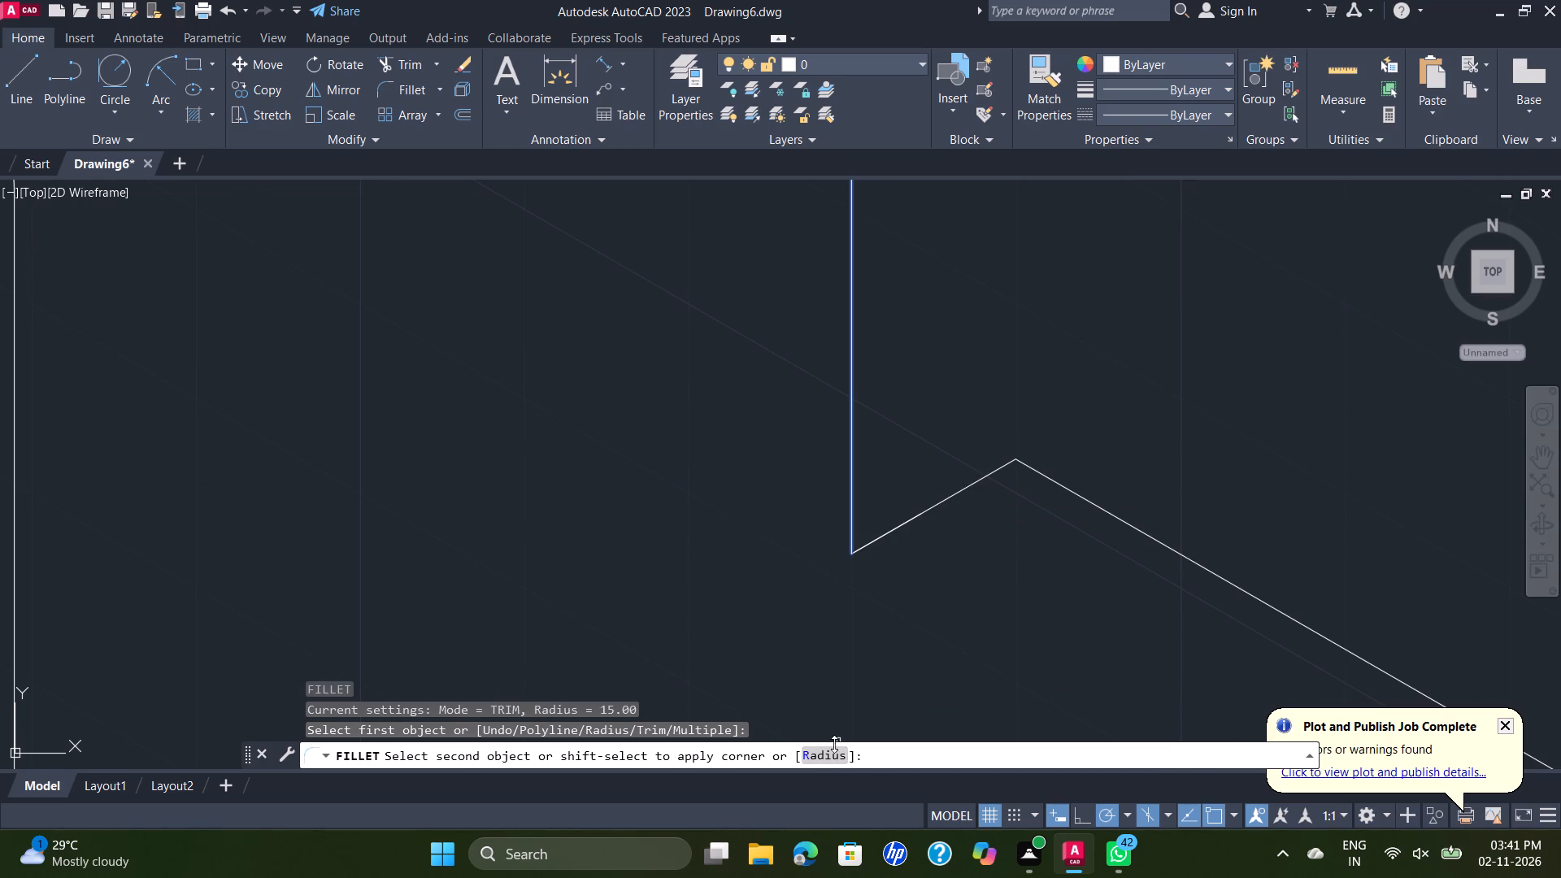
{"action": "left_click", "coordinate": [837, 735]}
{"action": "left_click", "coordinate": [836, 750]}
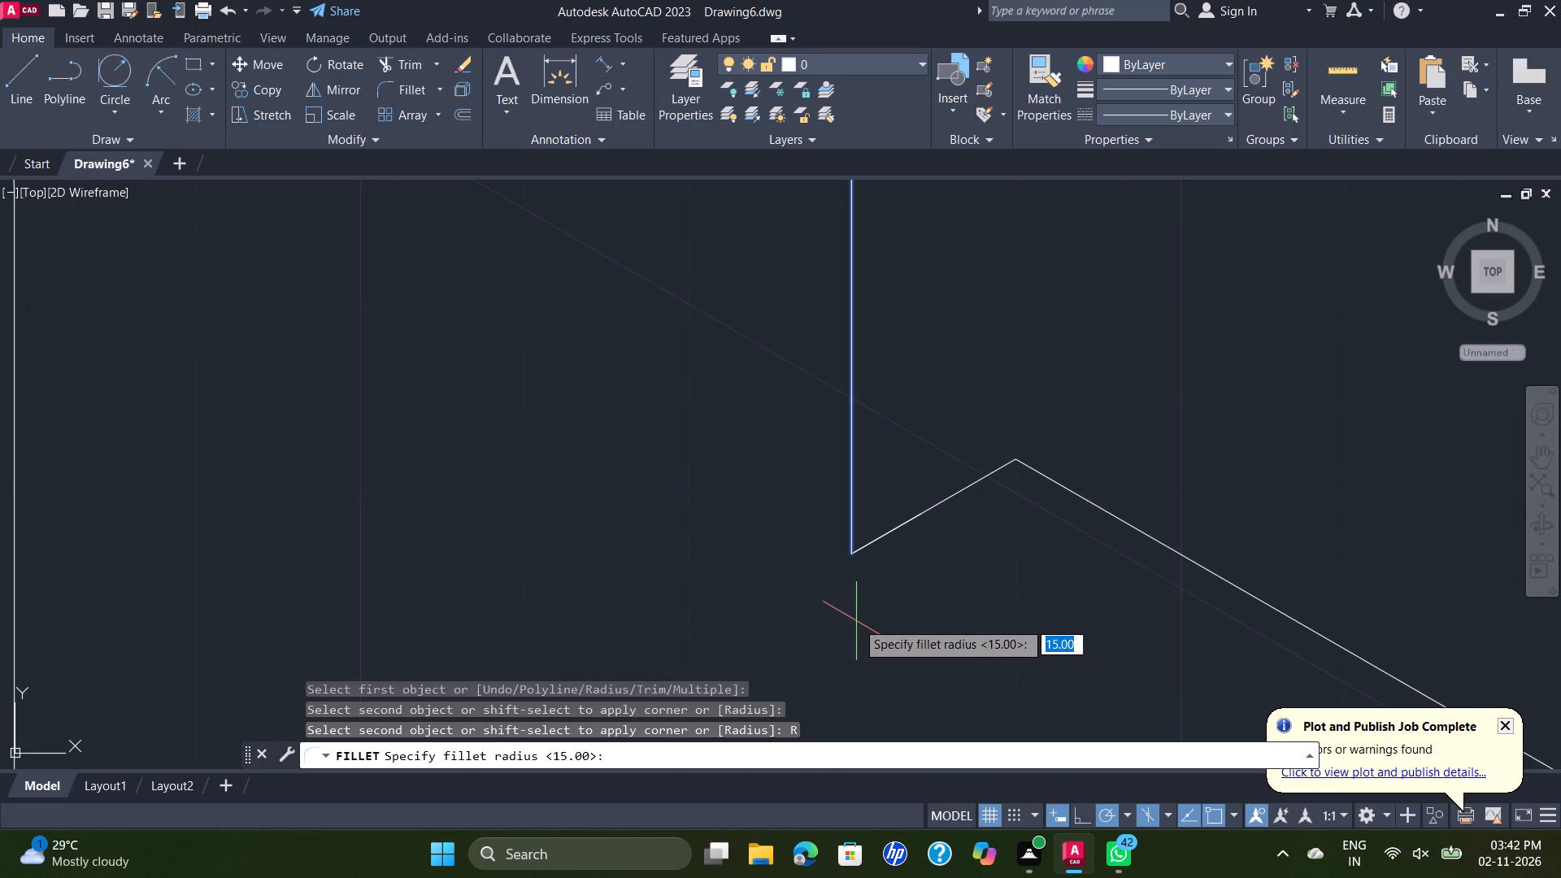
{"action": "type", "text": "10"}
{"action": "key", "text": "Return"}
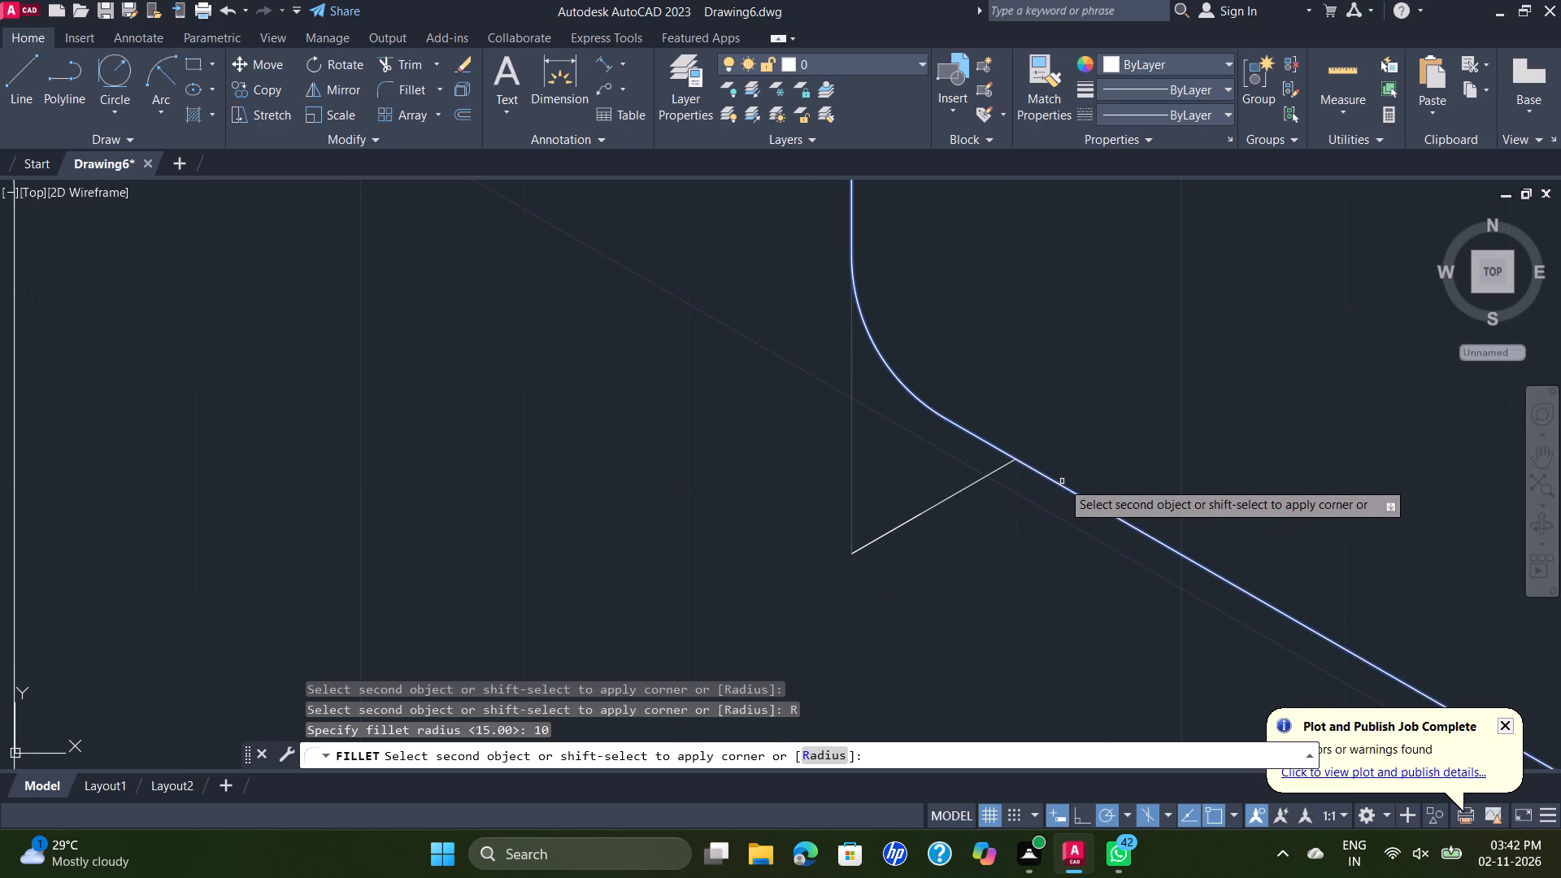
{"action": "scroll", "coordinate": [1062, 481], "scroll_direction": "up", "scroll_amount": 1}
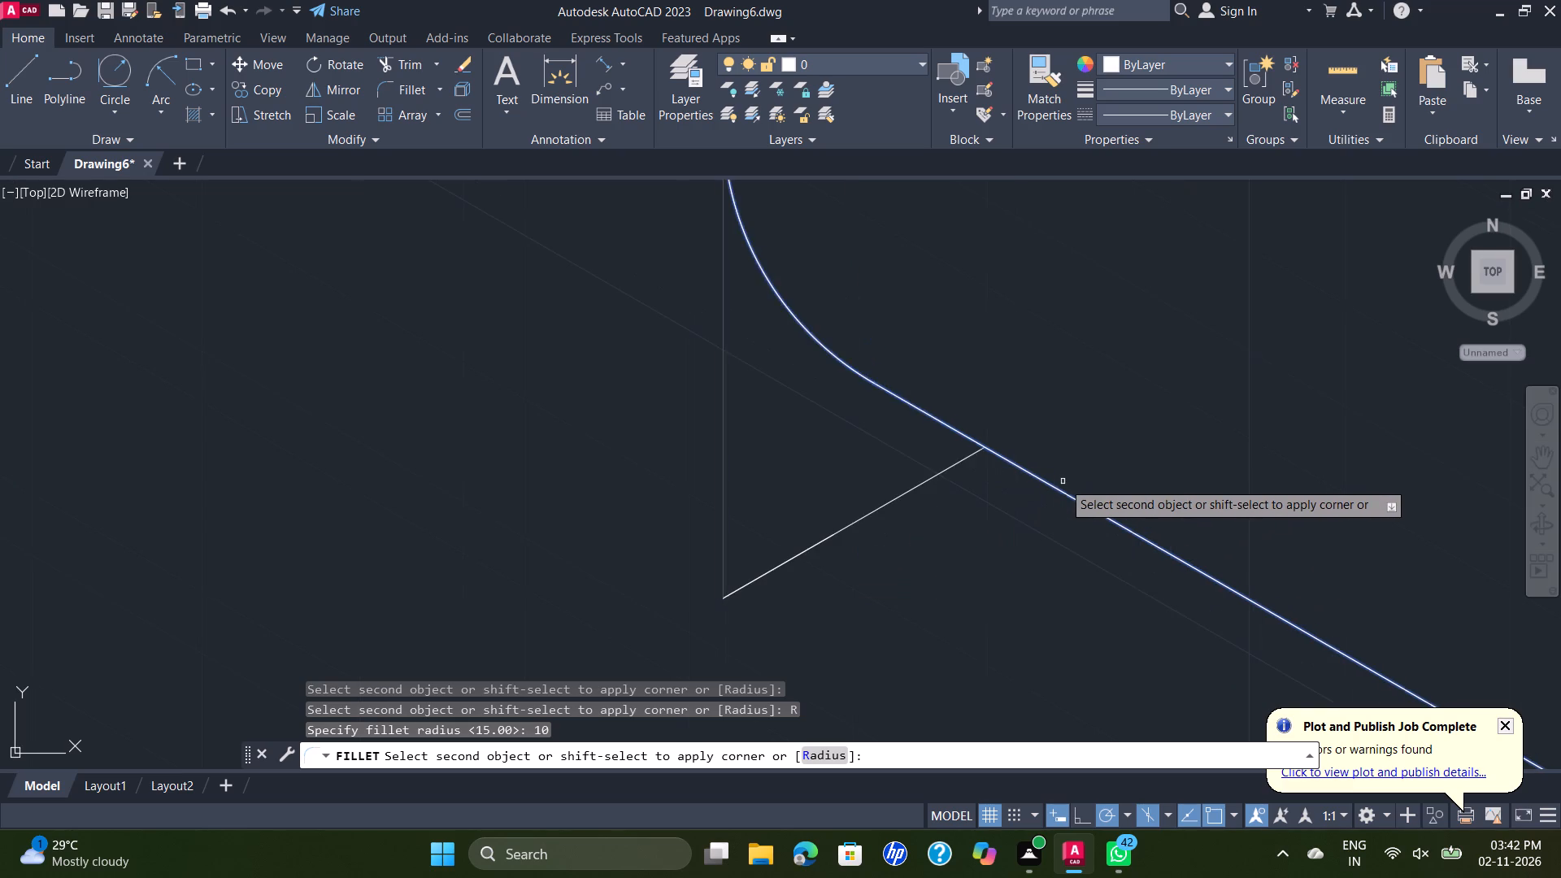
{"action": "scroll", "coordinate": [1063, 481], "scroll_direction": "down", "scroll_amount": 3}
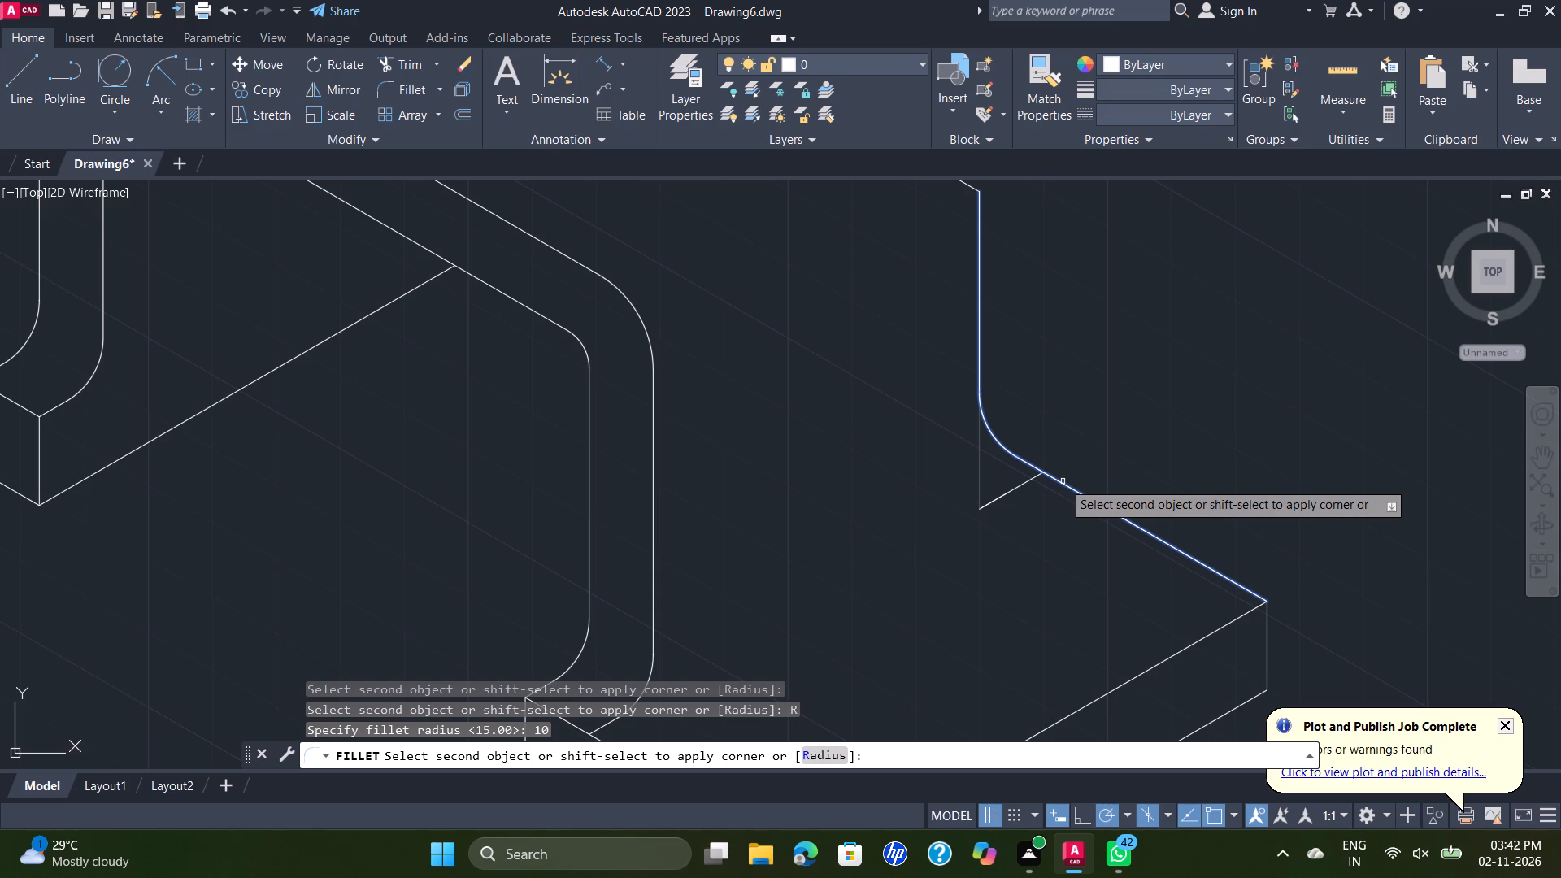
{"action": "left_click", "coordinate": [1063, 481]}
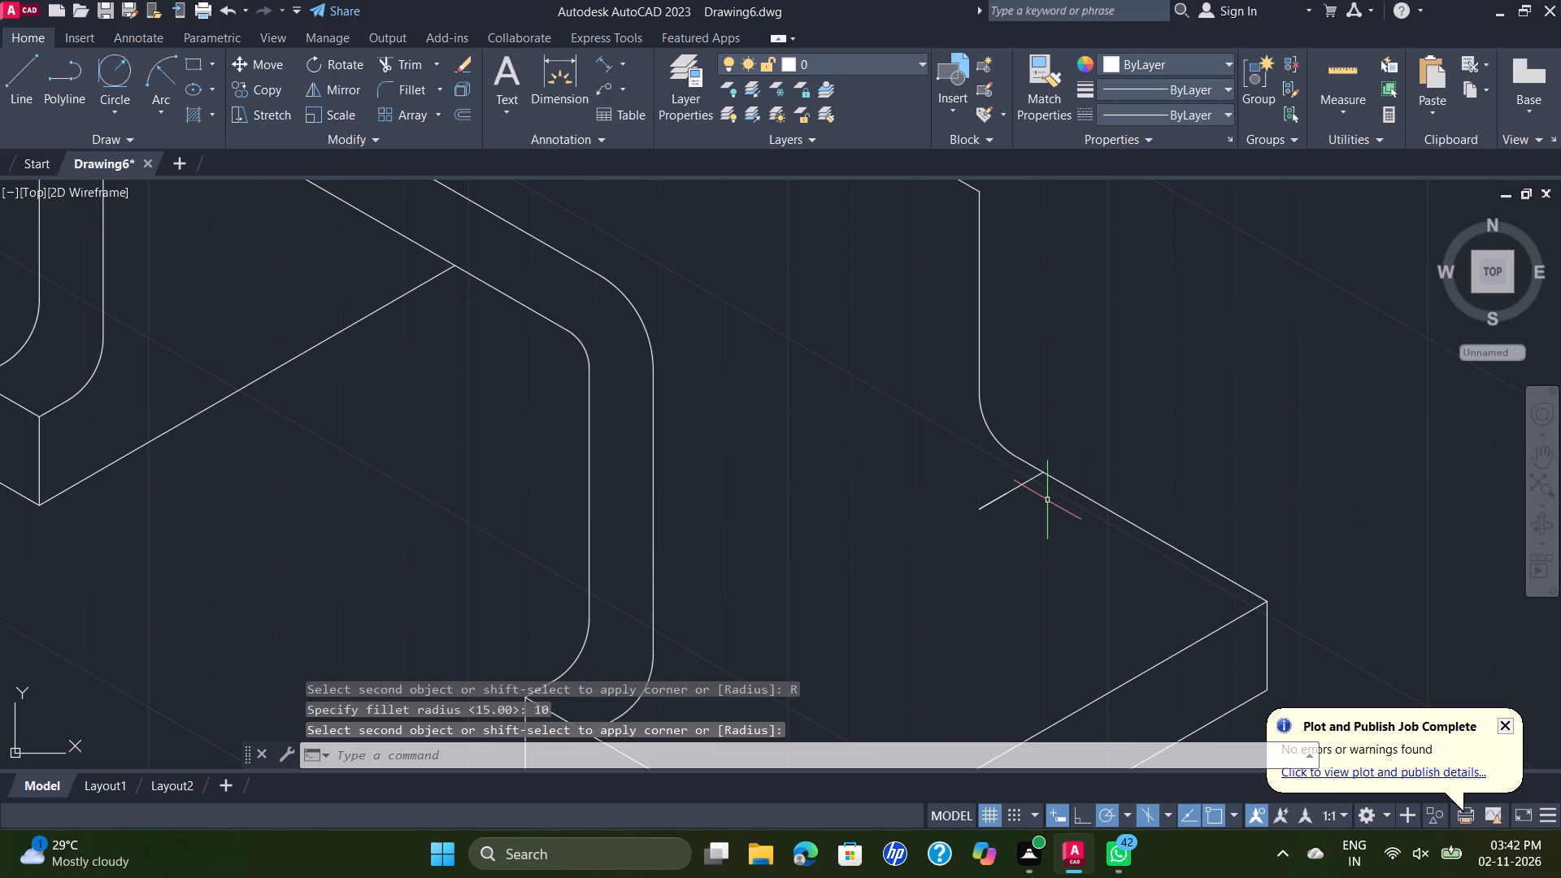
Erase the overlapping short segments left below the new fillet at the near foot's rear.
{"action": "left_click", "coordinate": [1025, 485]}
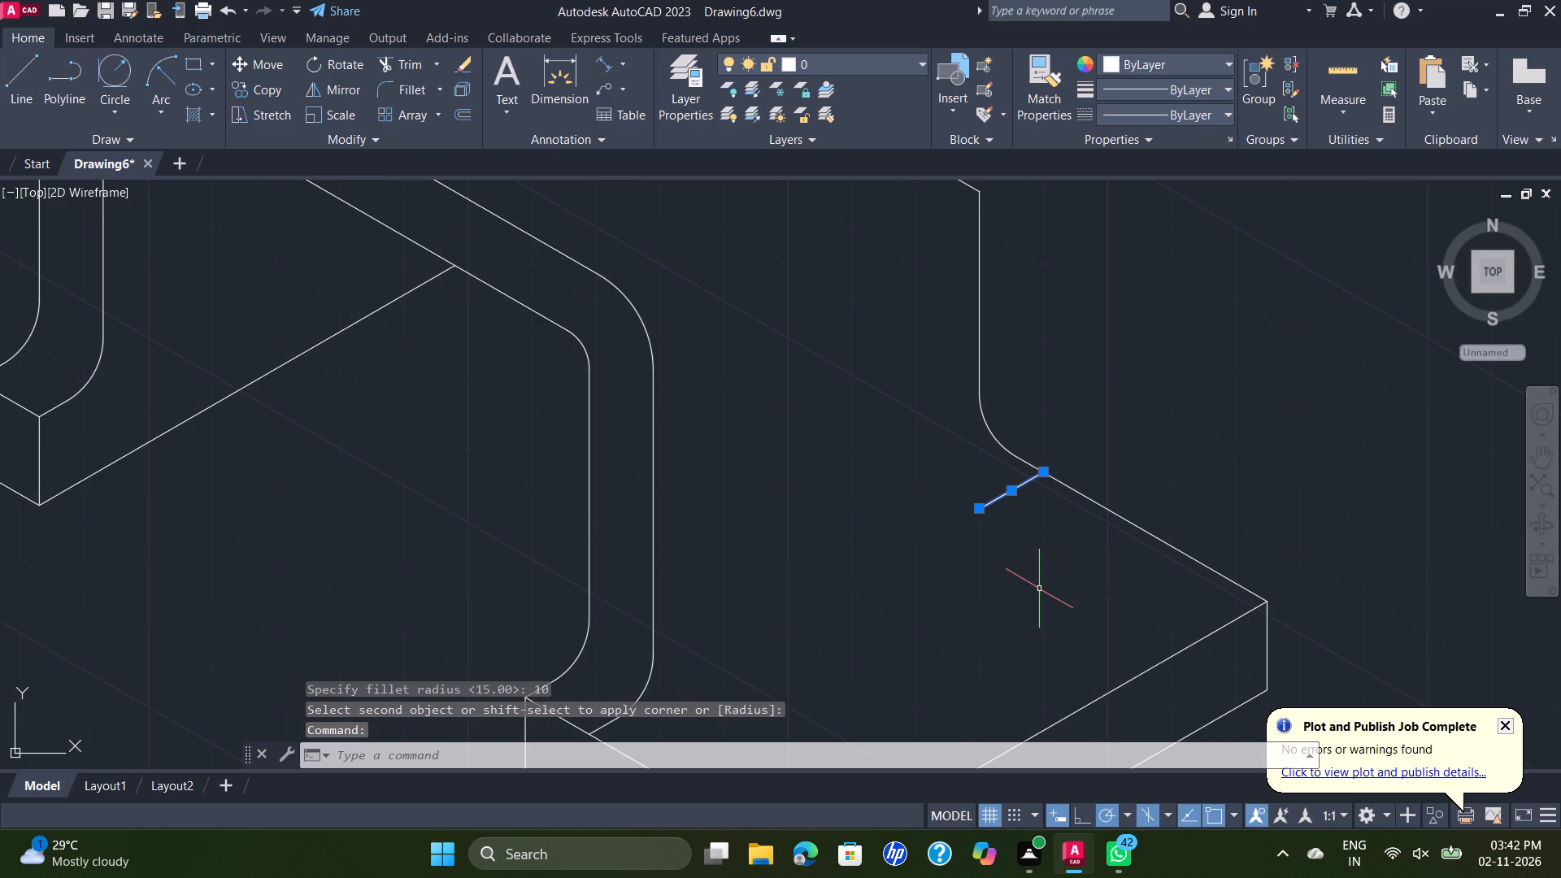
{"action": "key", "text": "Delete"}
{"action": "scroll", "coordinate": [1071, 501], "scroll_direction": "down", "scroll_amount": 2}
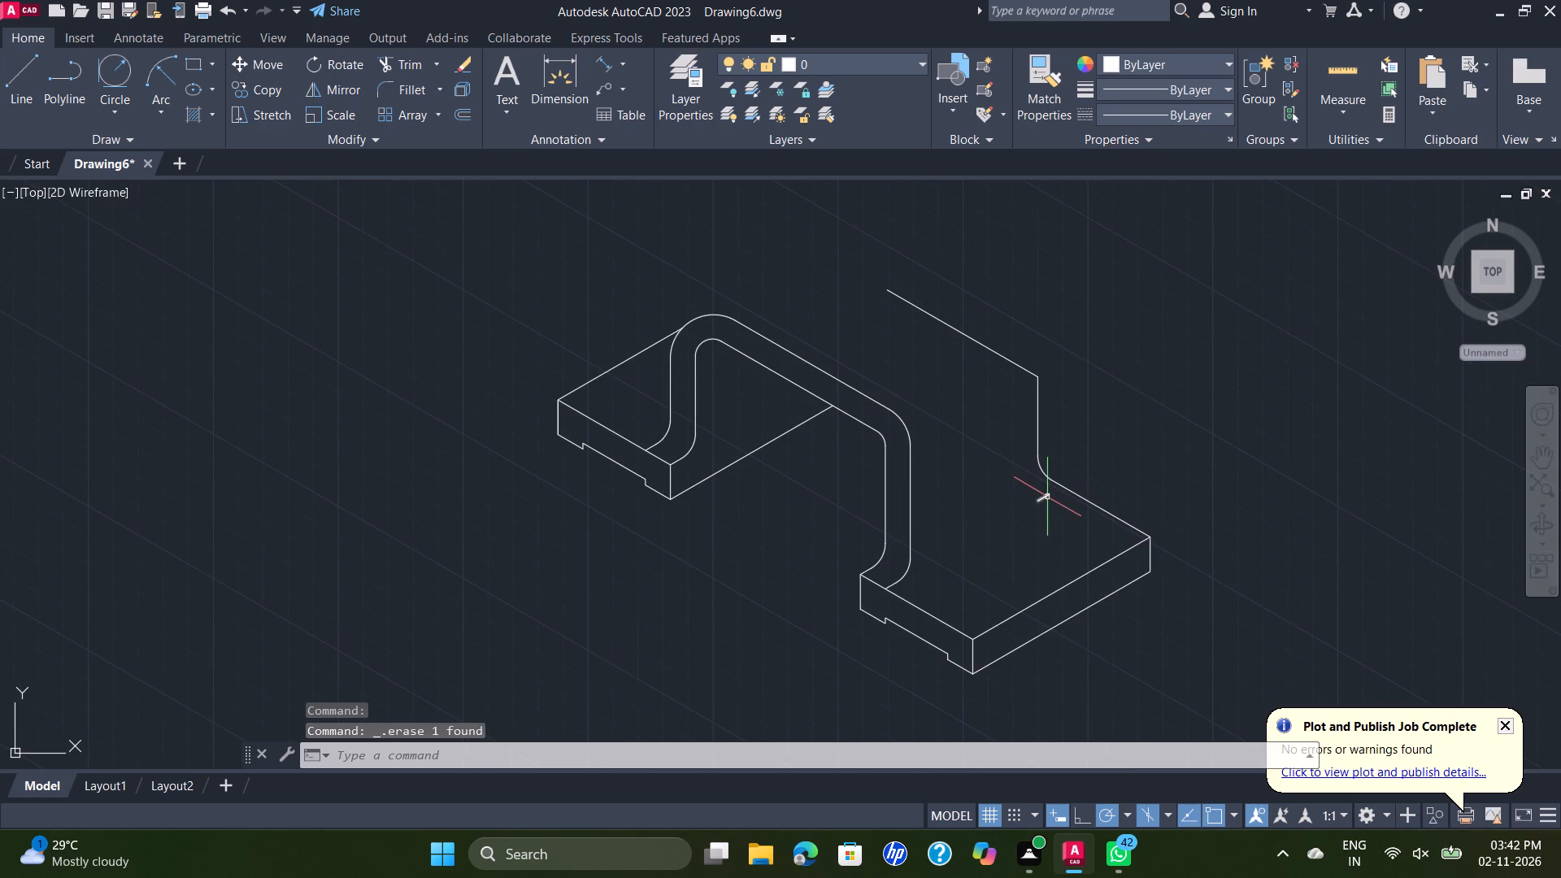
{"action": "left_click", "coordinate": [1047, 497]}
{"action": "key", "text": "Delete"}
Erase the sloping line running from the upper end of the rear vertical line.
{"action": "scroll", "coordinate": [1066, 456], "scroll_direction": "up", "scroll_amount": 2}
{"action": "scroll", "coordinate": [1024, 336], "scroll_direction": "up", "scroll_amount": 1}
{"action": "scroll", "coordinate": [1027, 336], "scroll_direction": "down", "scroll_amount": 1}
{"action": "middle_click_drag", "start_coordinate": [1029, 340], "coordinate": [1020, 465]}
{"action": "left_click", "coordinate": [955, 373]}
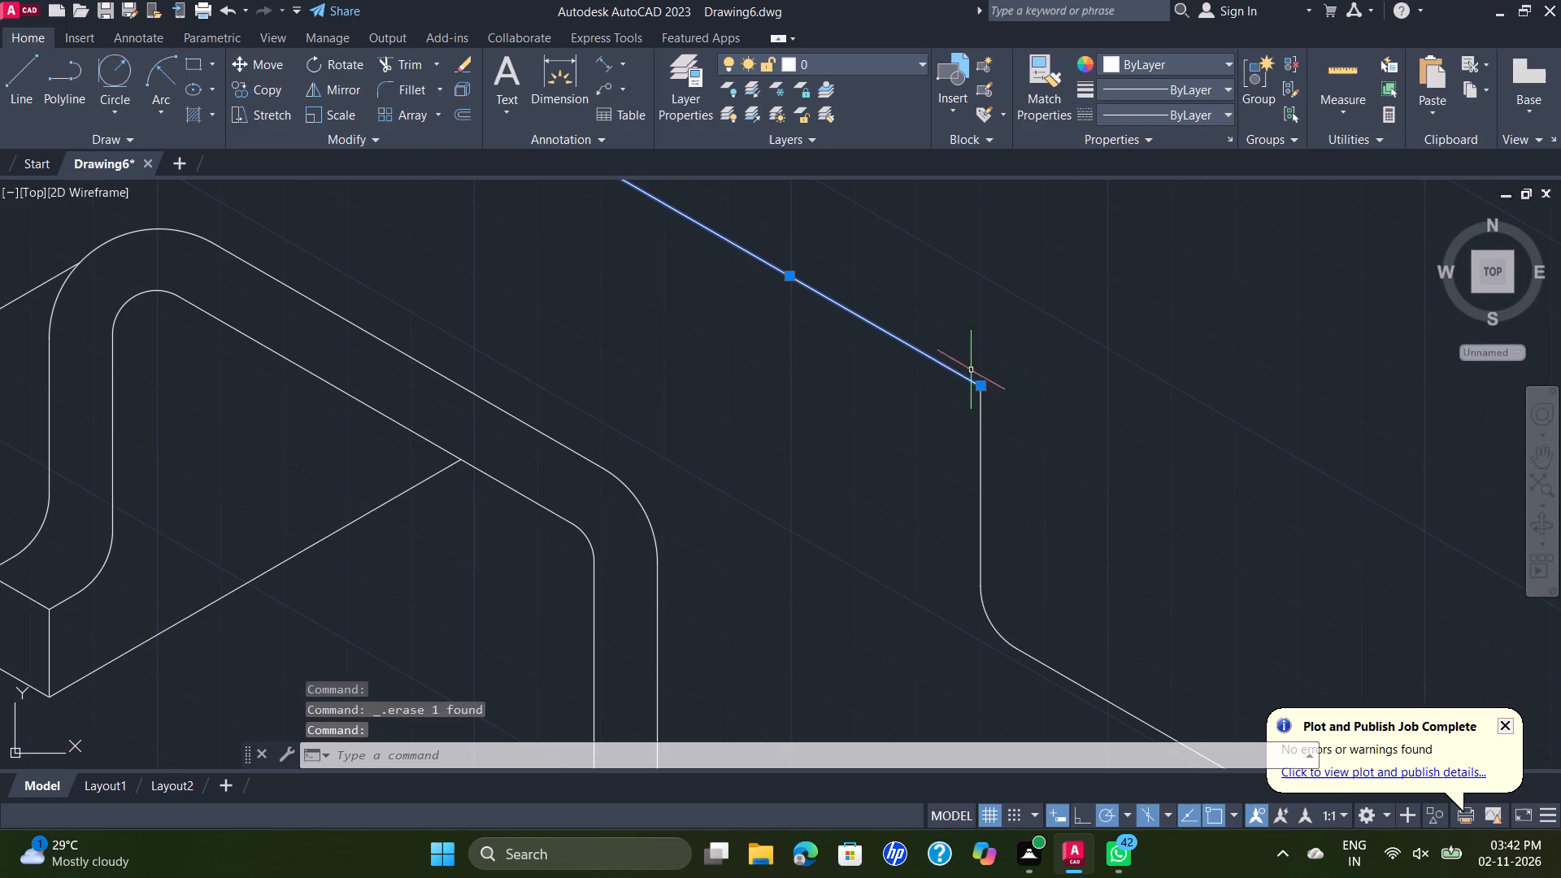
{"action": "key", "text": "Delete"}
Measure the distance between the arch's two outer vertical edges along its 330° direction.
{"action": "scroll", "coordinate": [855, 450], "scroll_direction": "down", "scroll_amount": 1}
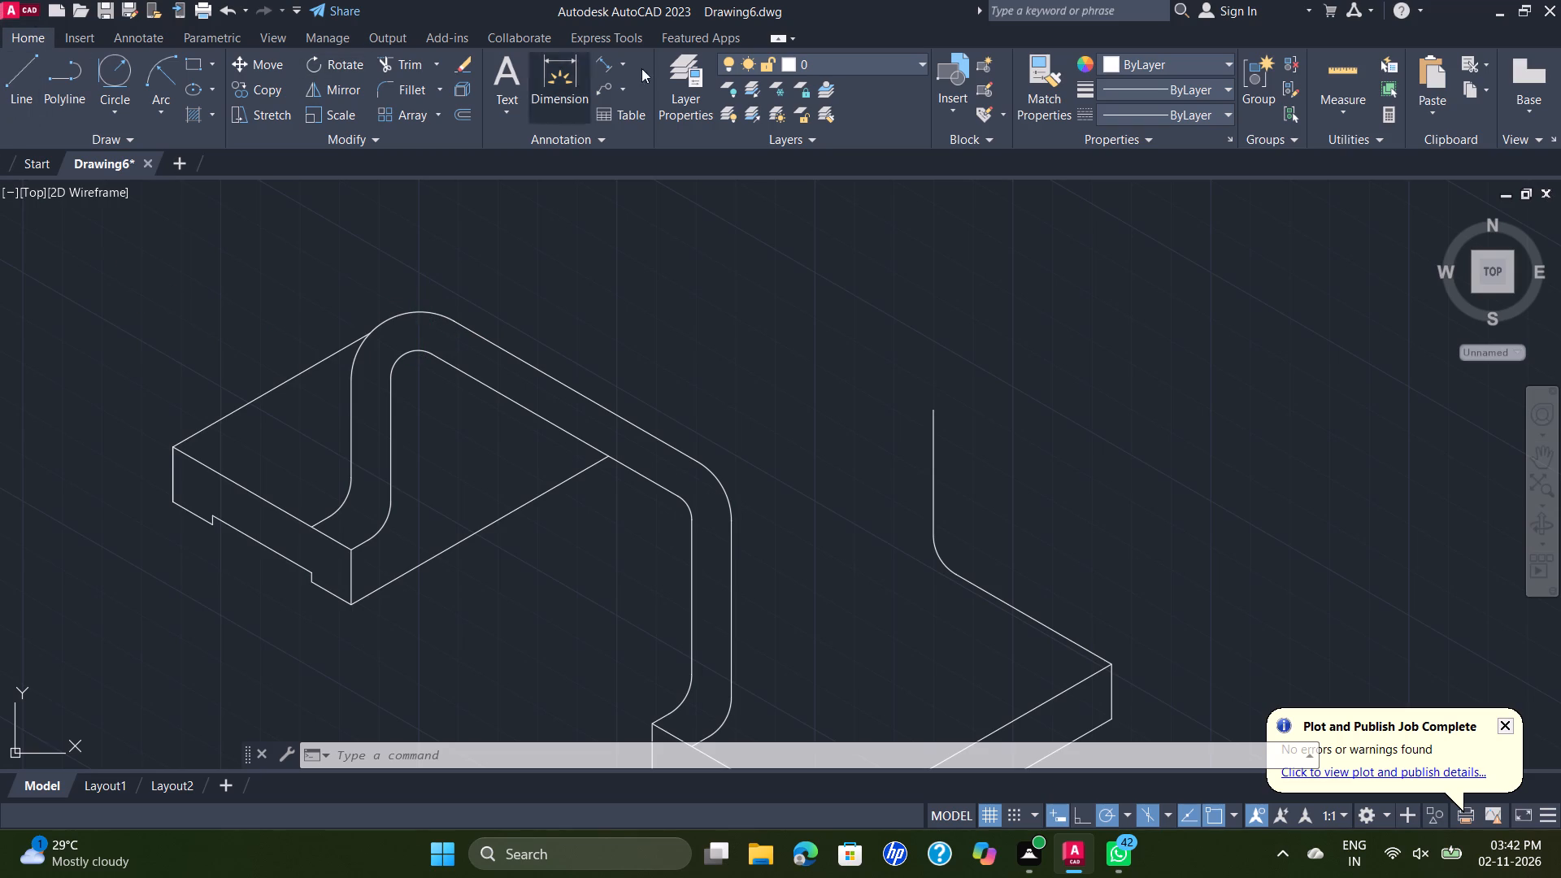
{"action": "left_click", "coordinate": [561, 56]}
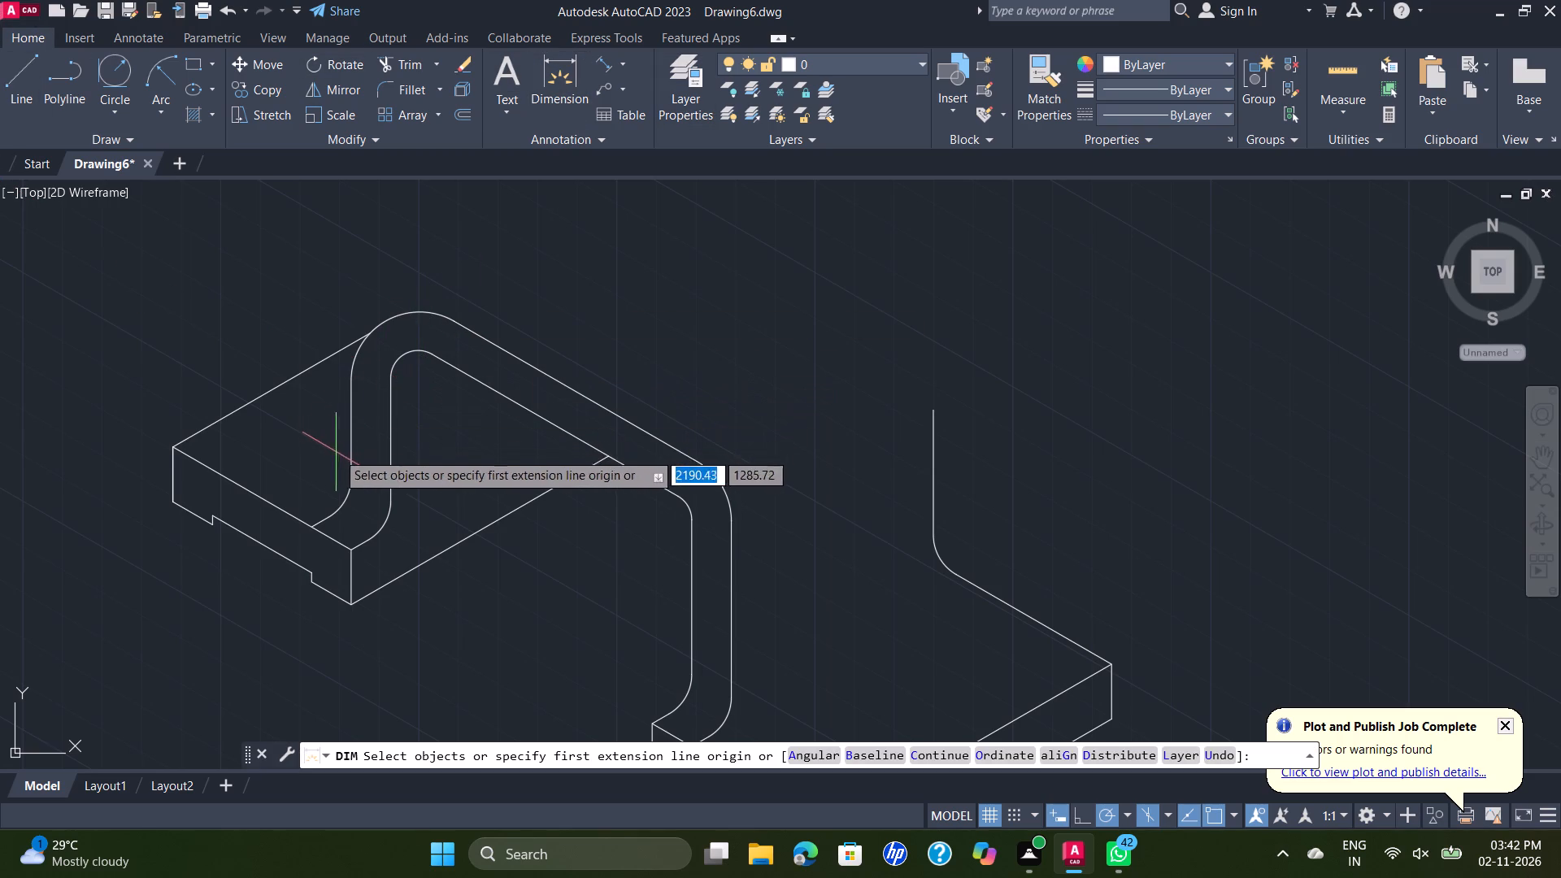
{"action": "left_click", "coordinate": [355, 424]}
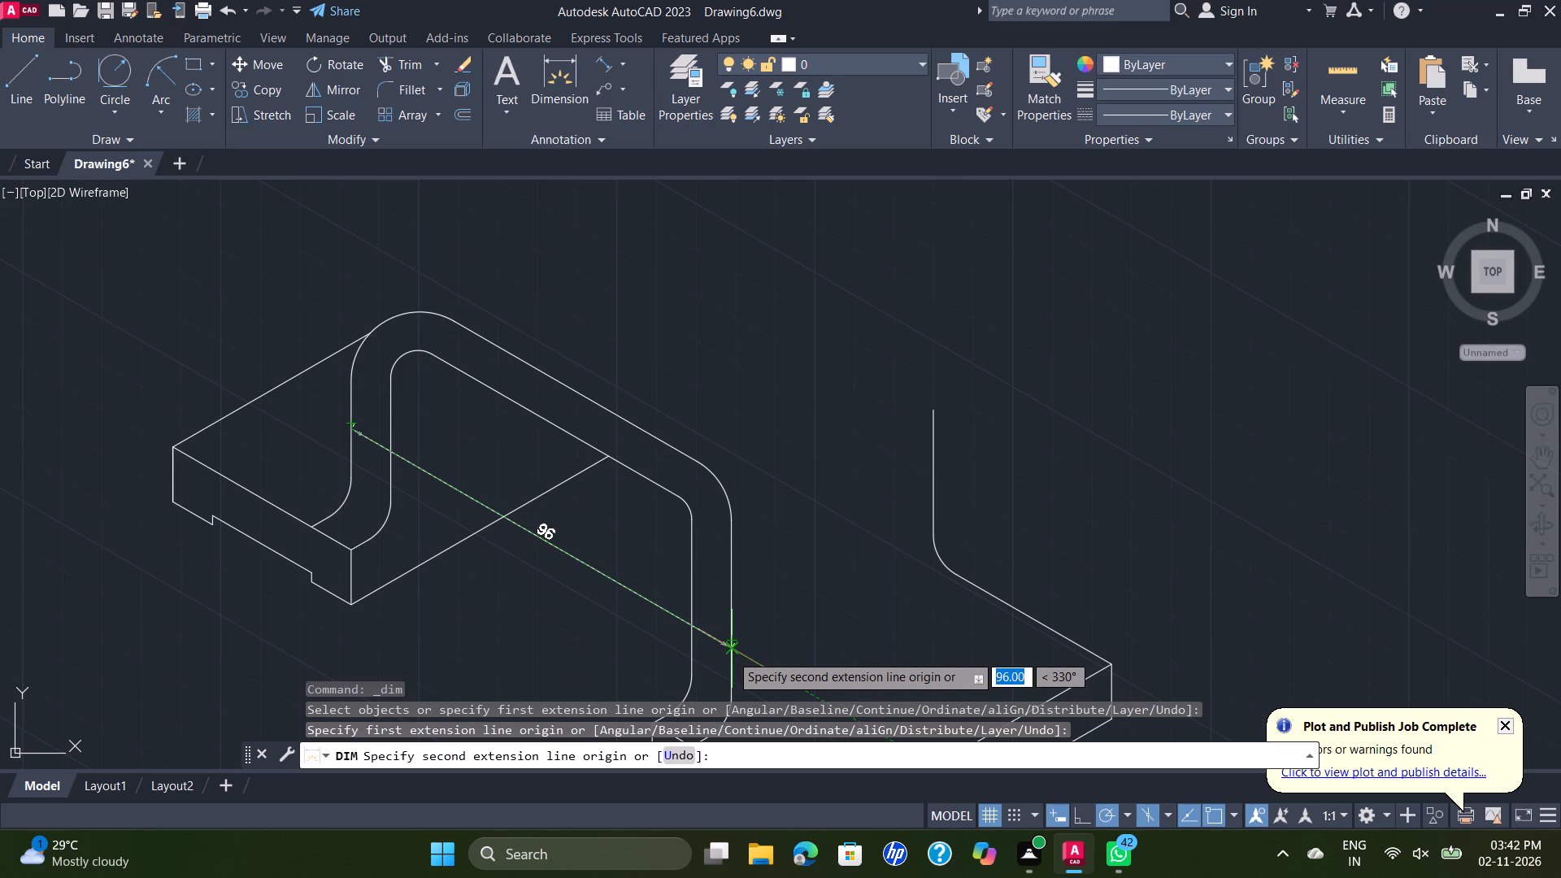
{"action": "key", "text": "Escape"}
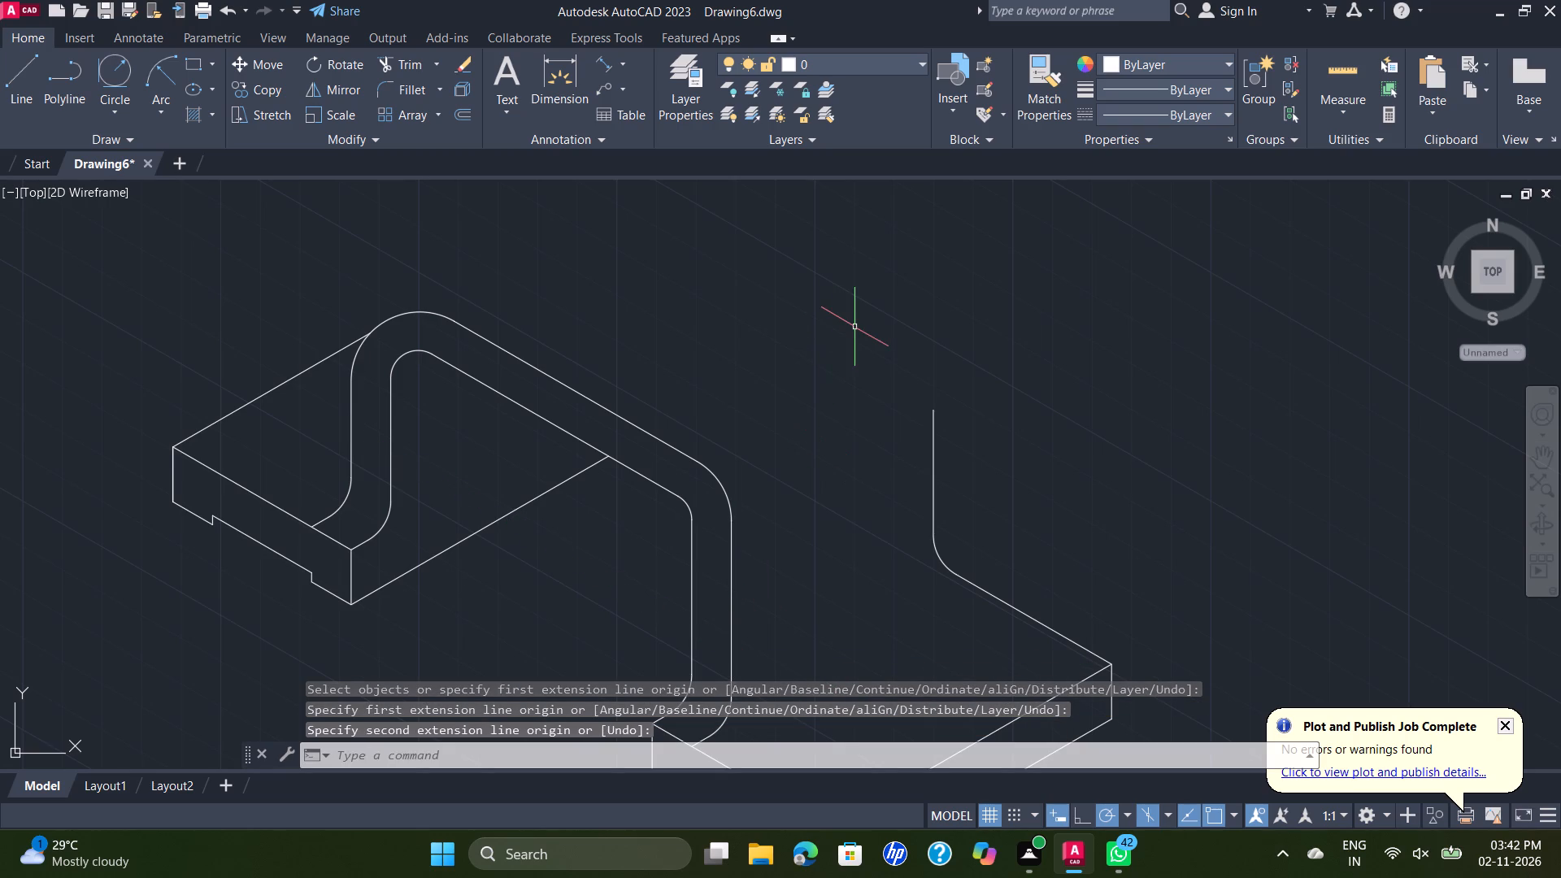
Draw a 96-unit line at 150° from the upper end of the rear vertical line.
{"action": "key", "text": "l"}
{"action": "key", "text": "Return"}
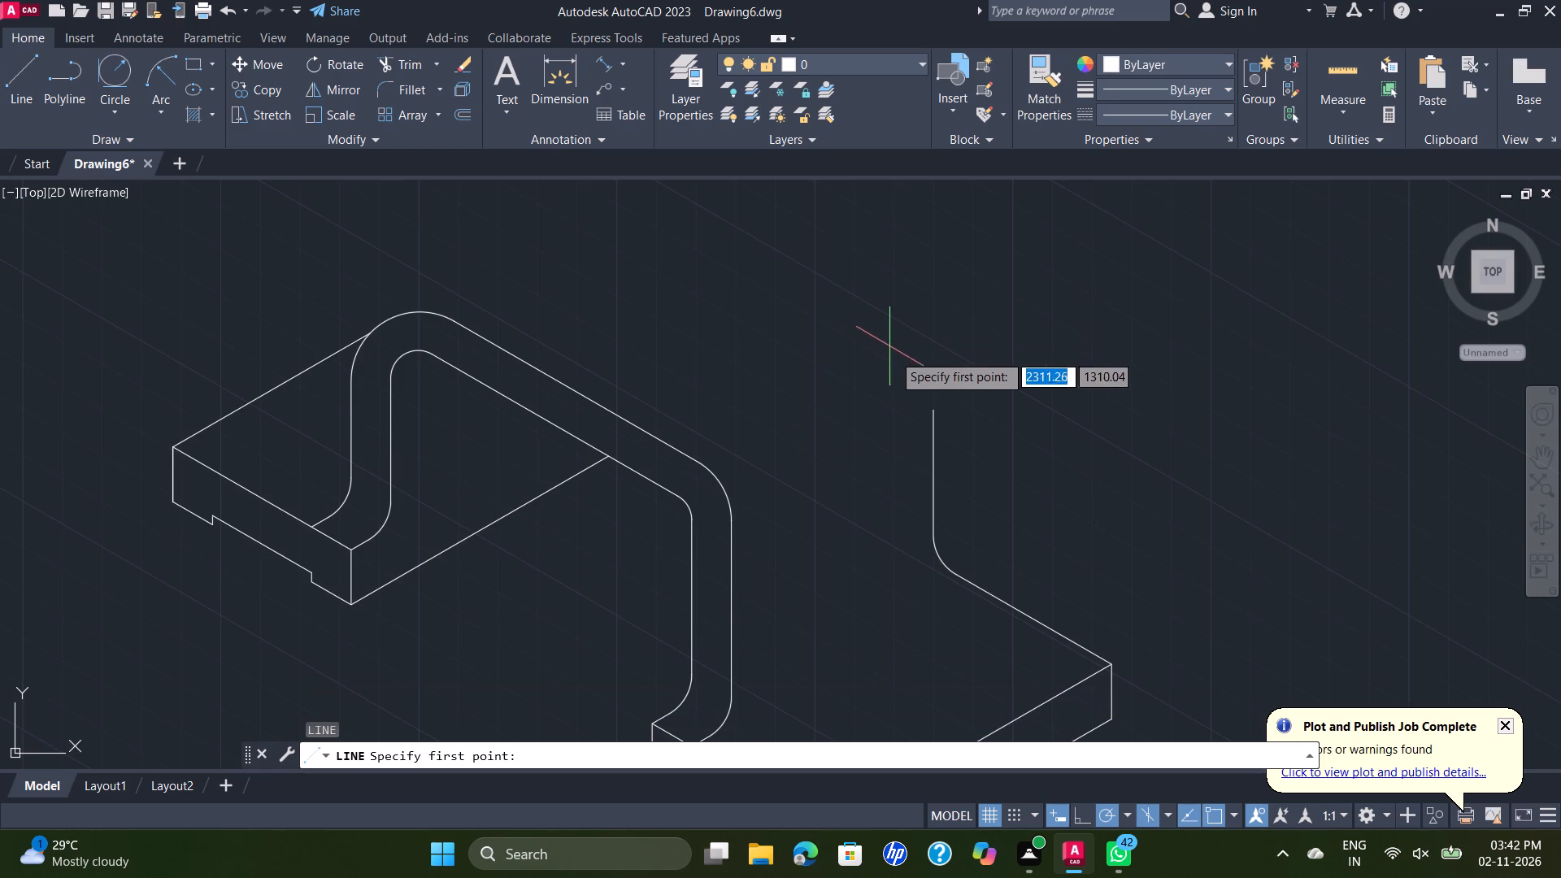
{"action": "left_click", "coordinate": [936, 411]}
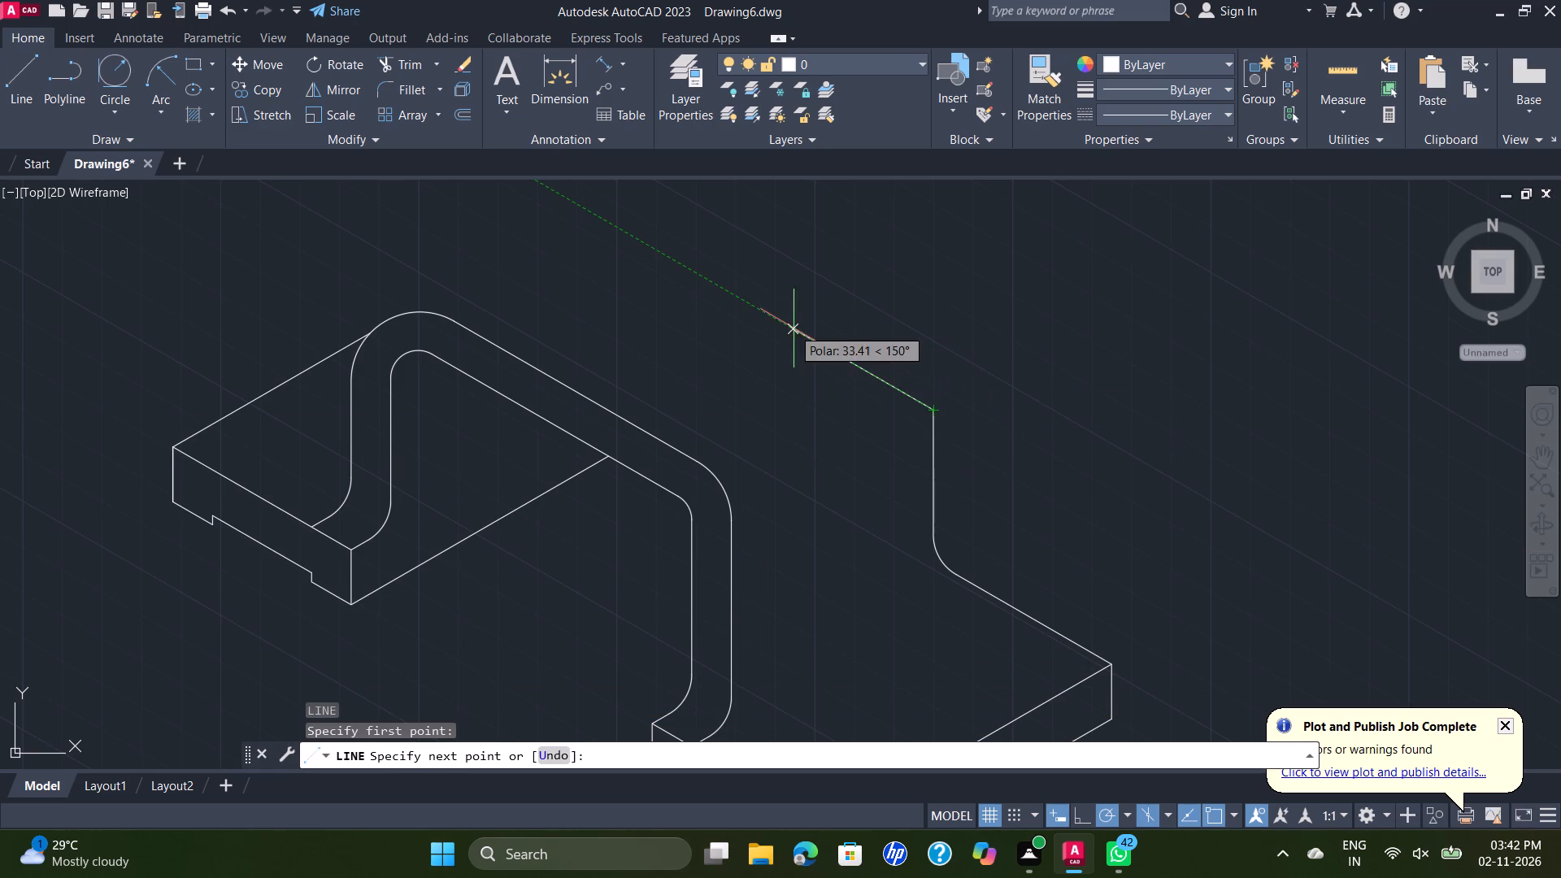
{"action": "type", "text": "96"}
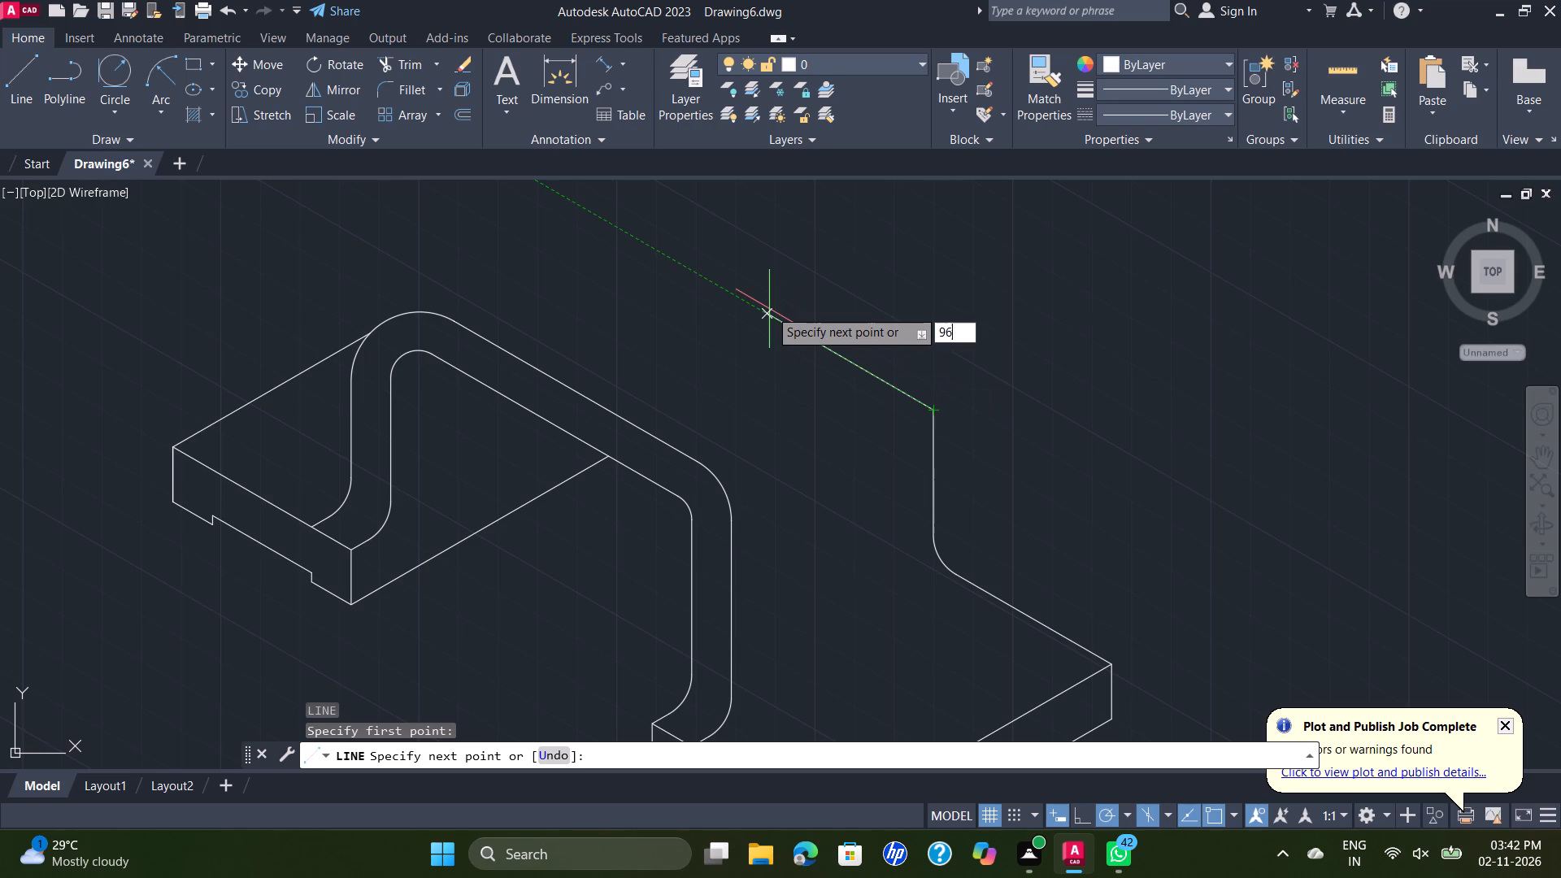
{"action": "key", "text": "Return"}
{"action": "key", "text": "Escape"}
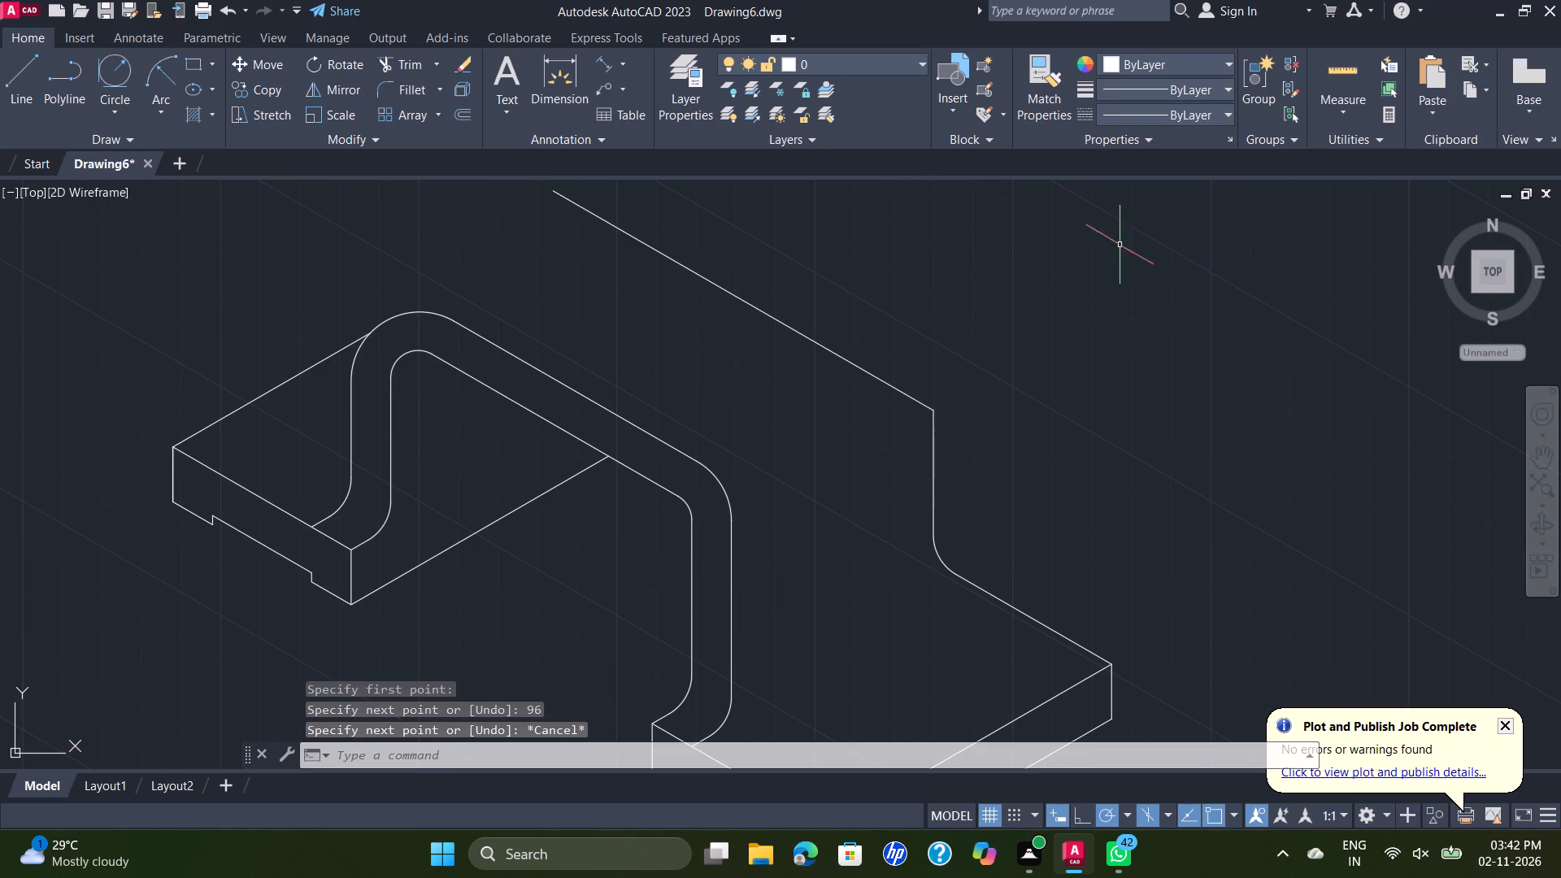
Fillet the corner between the rear vertical line and the long sloping top line with radius 15.
{"action": "key", "text": "f"}
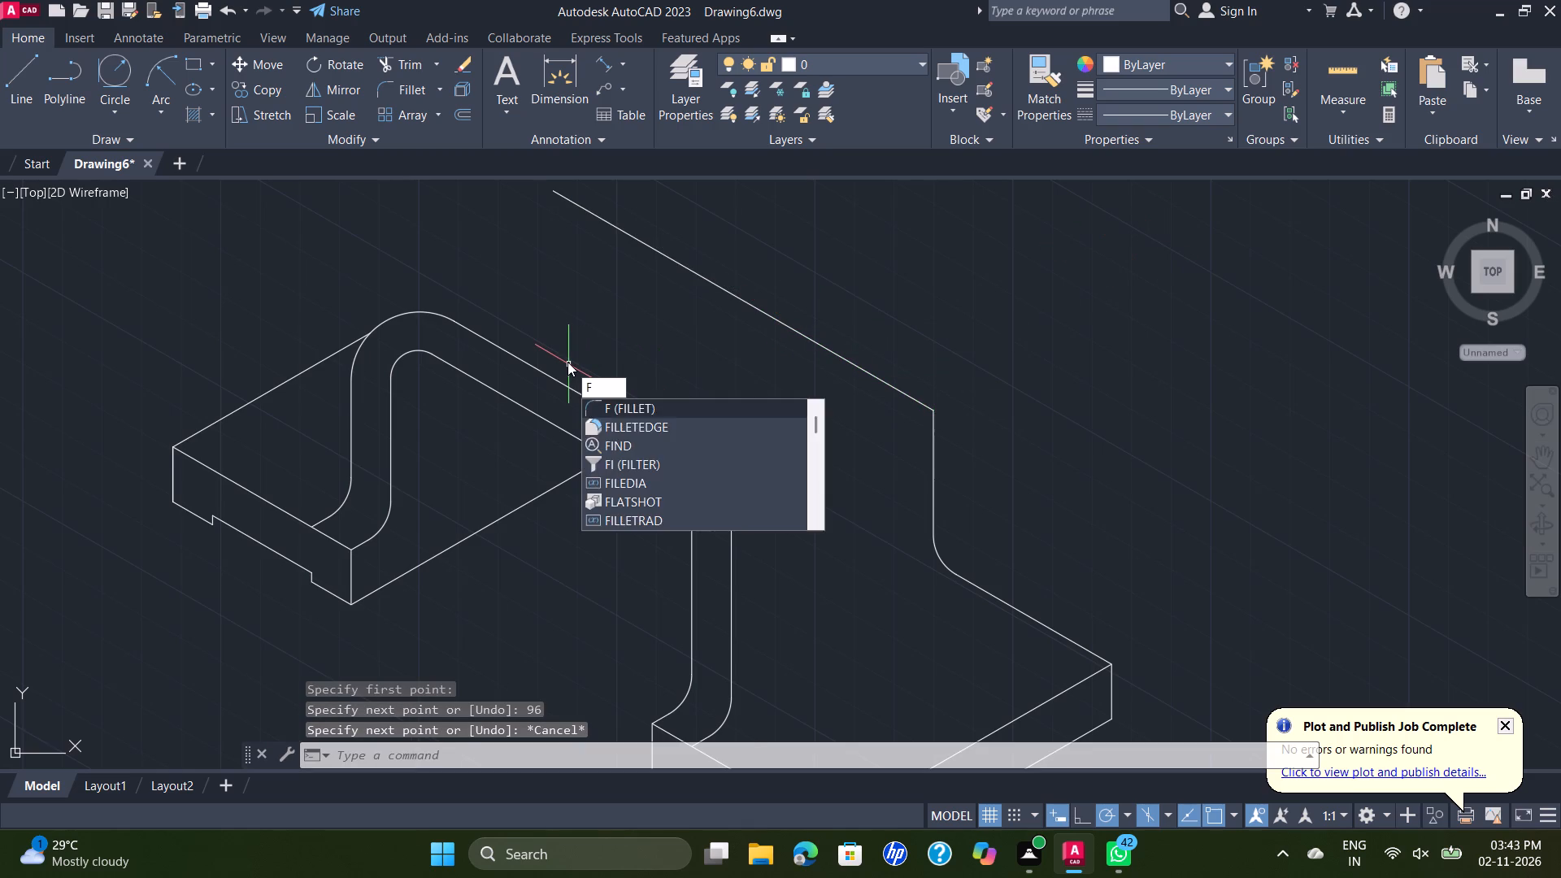
{"action": "key", "text": "Return"}
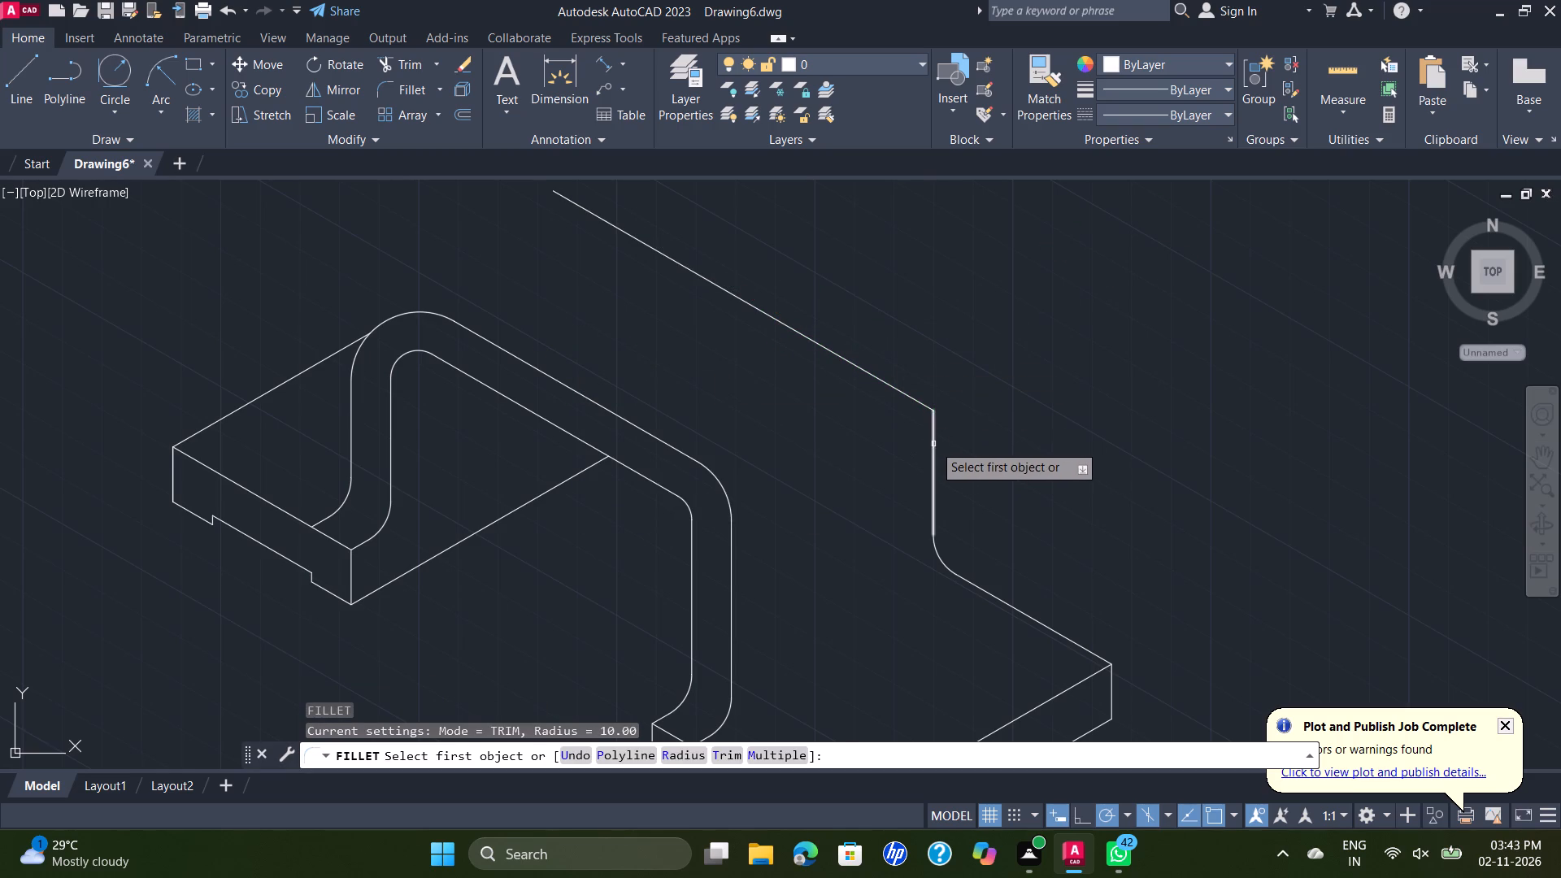
{"action": "left_click", "coordinate": [933, 444]}
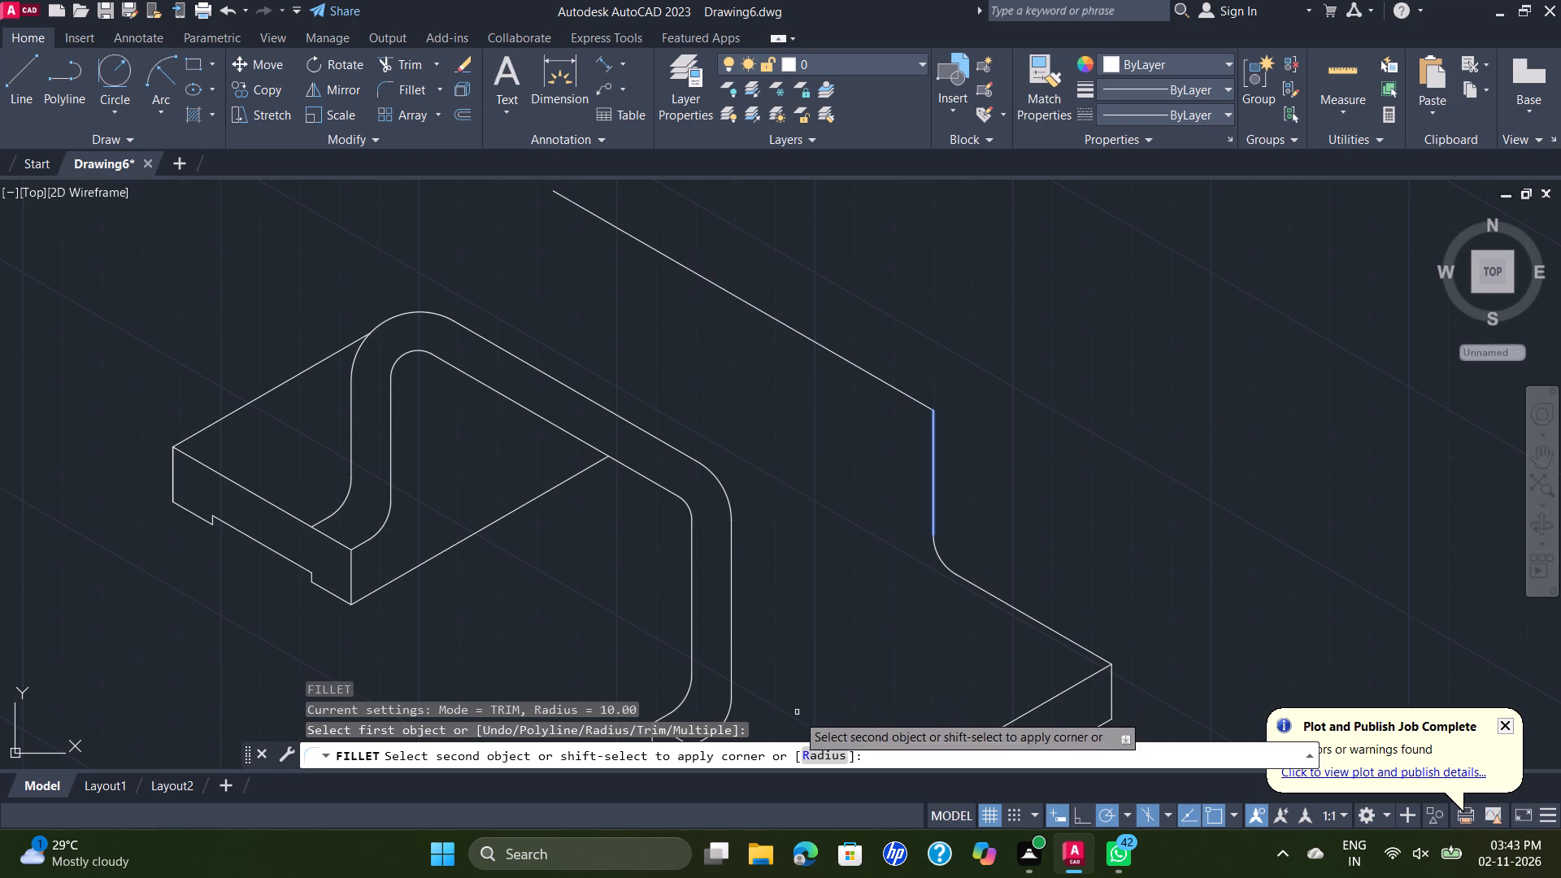
{"action": "left_click", "coordinate": [807, 753]}
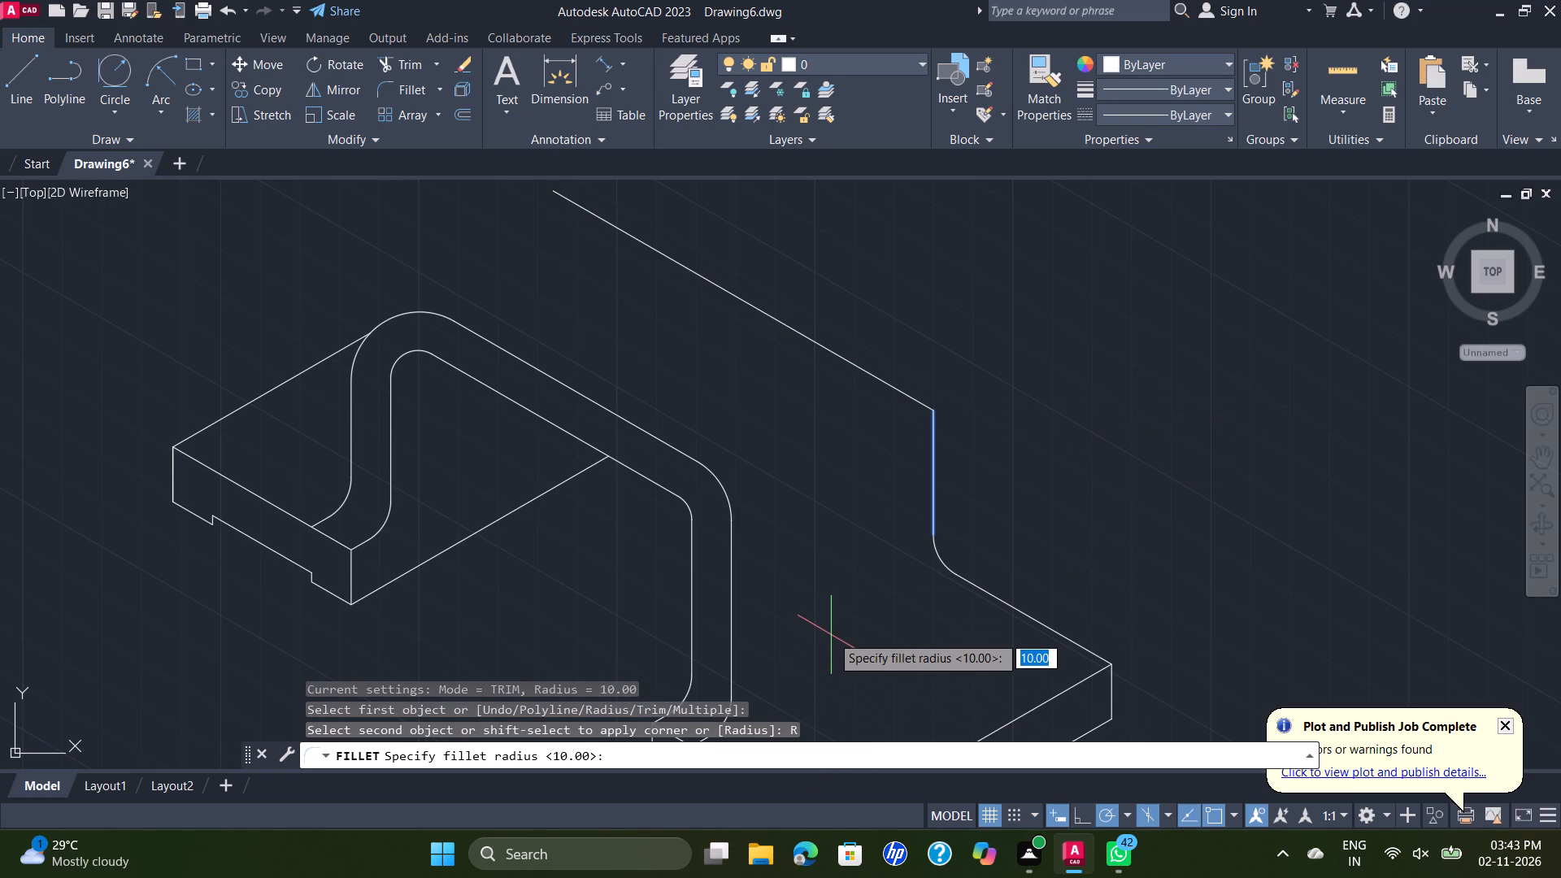
{"action": "type", "text": "15"}
{"action": "key", "text": "Return"}
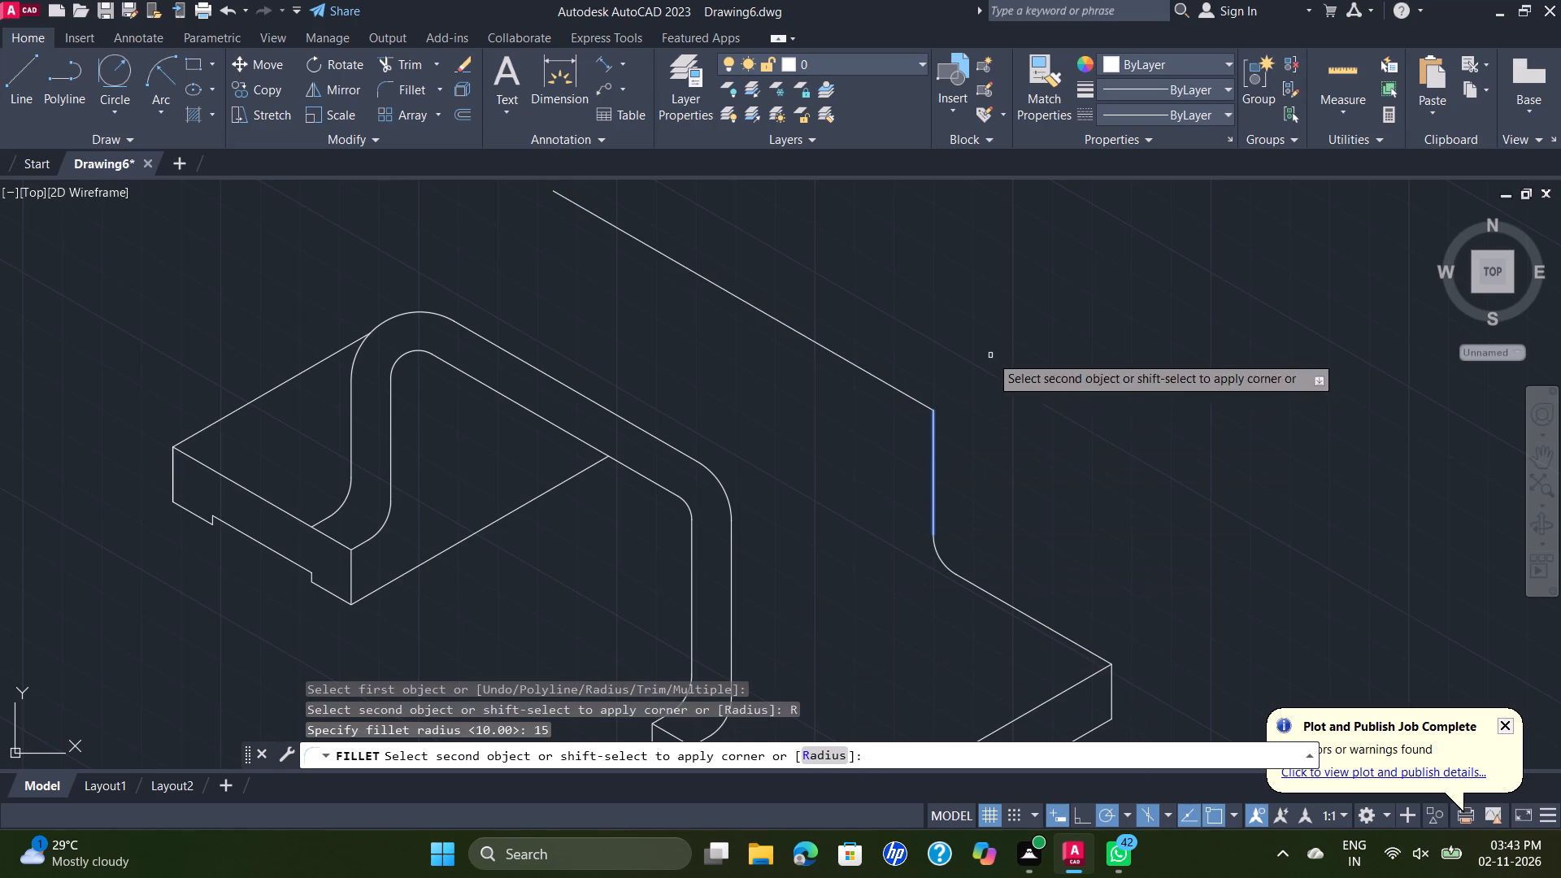
{"action": "left_click", "coordinate": [903, 389]}
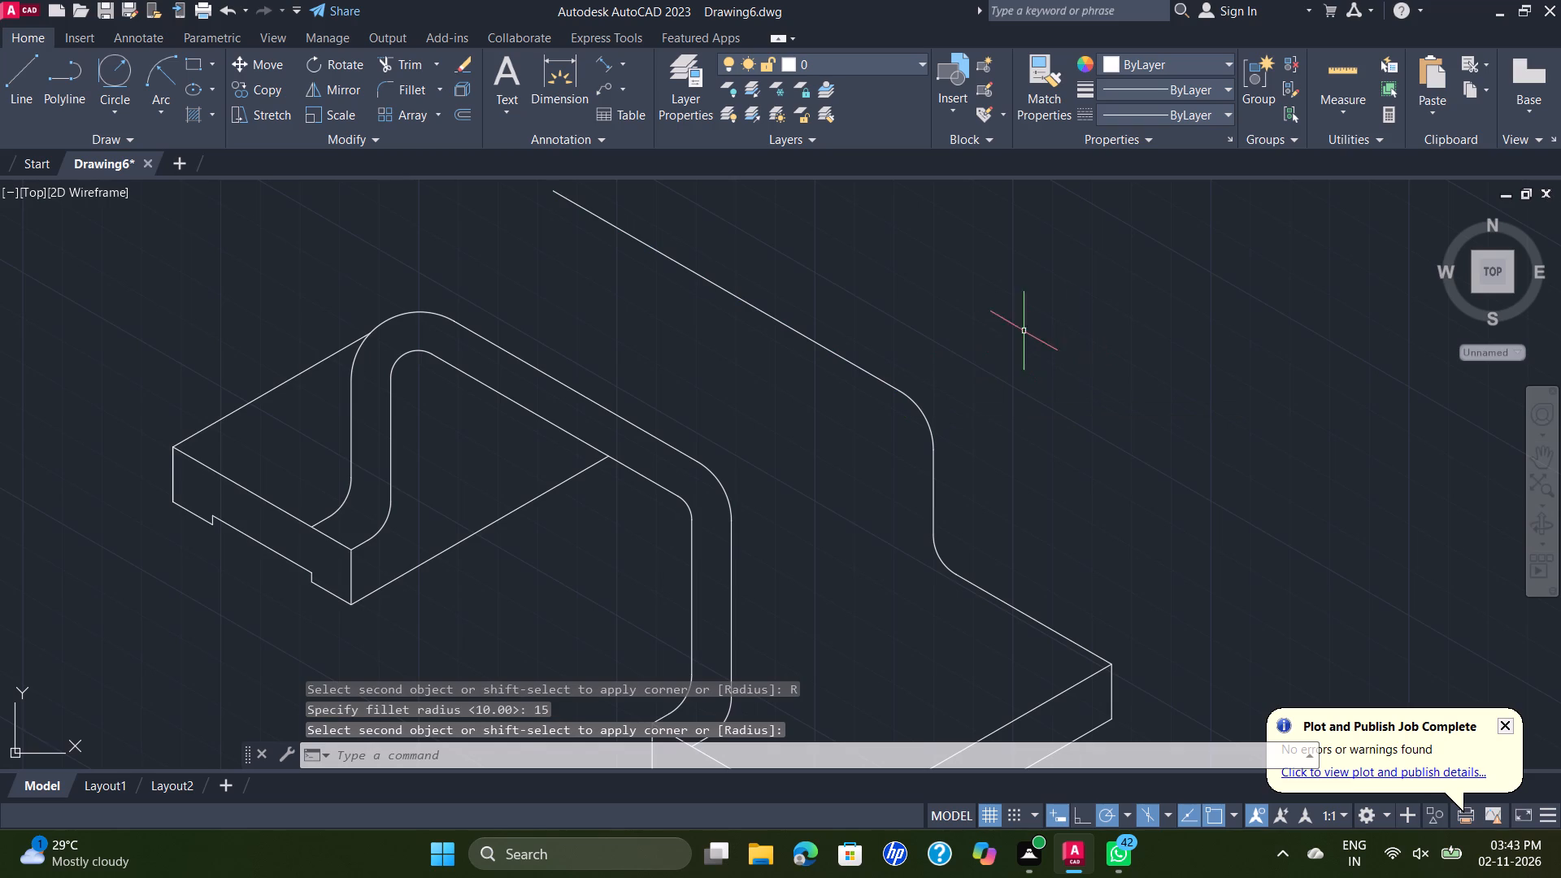
{"action": "key", "text": "Escape"}
Draw a line from the top of the arch's far outer bend at about 30° to just past the rear top line.
{"action": "scroll", "coordinate": [752, 346], "scroll_direction": "down", "scroll_amount": 3}
{"action": "scroll", "coordinate": [757, 343], "scroll_direction": "up", "scroll_amount": 2}
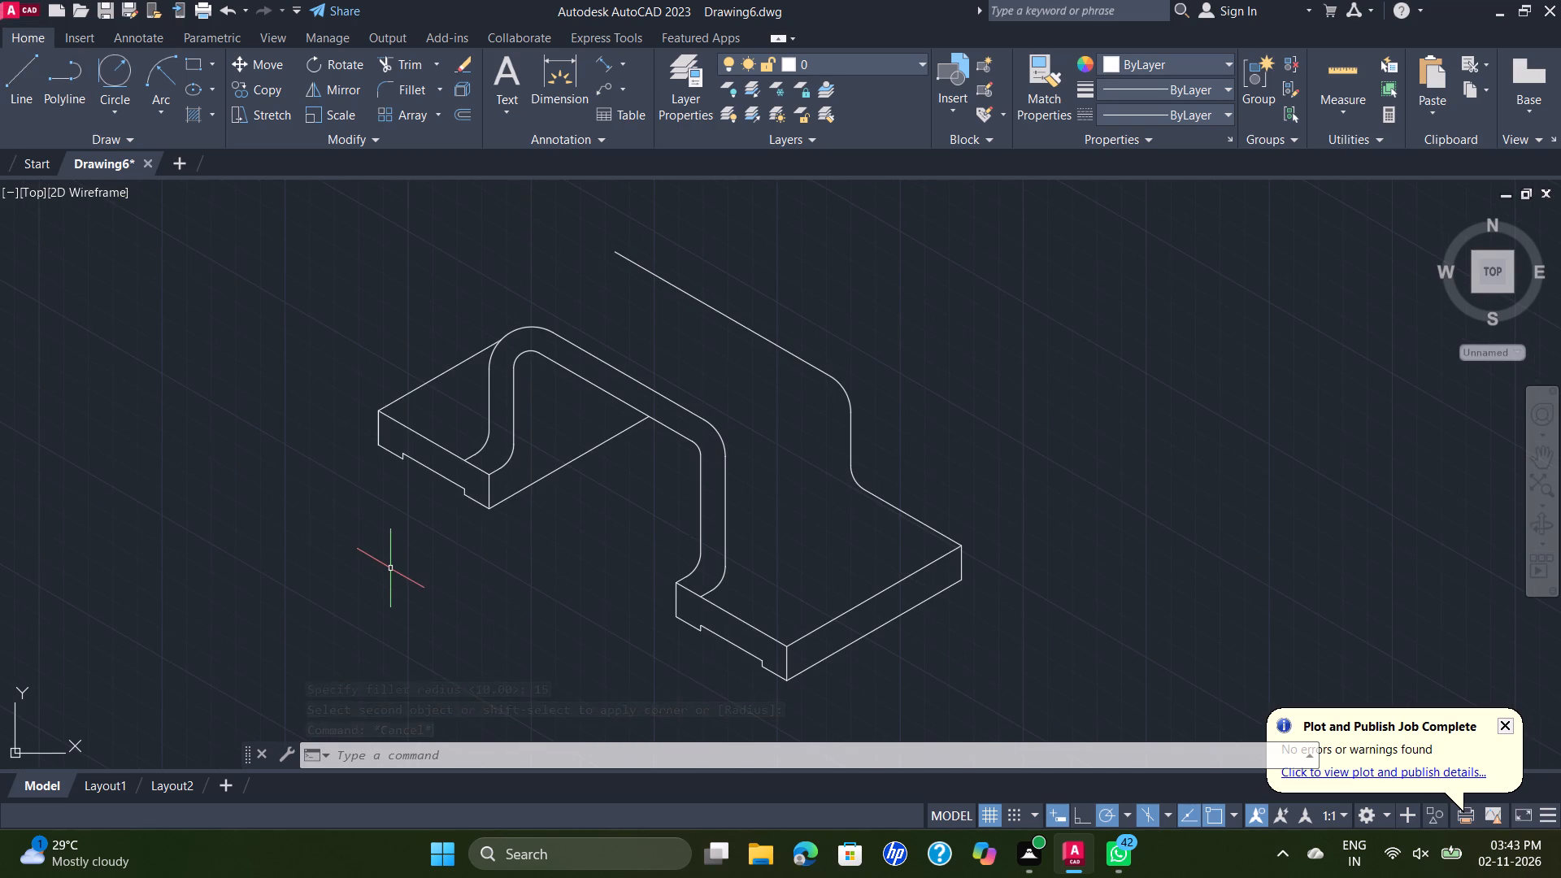
{"action": "key", "text": "l"}
{"action": "key", "text": "Return"}
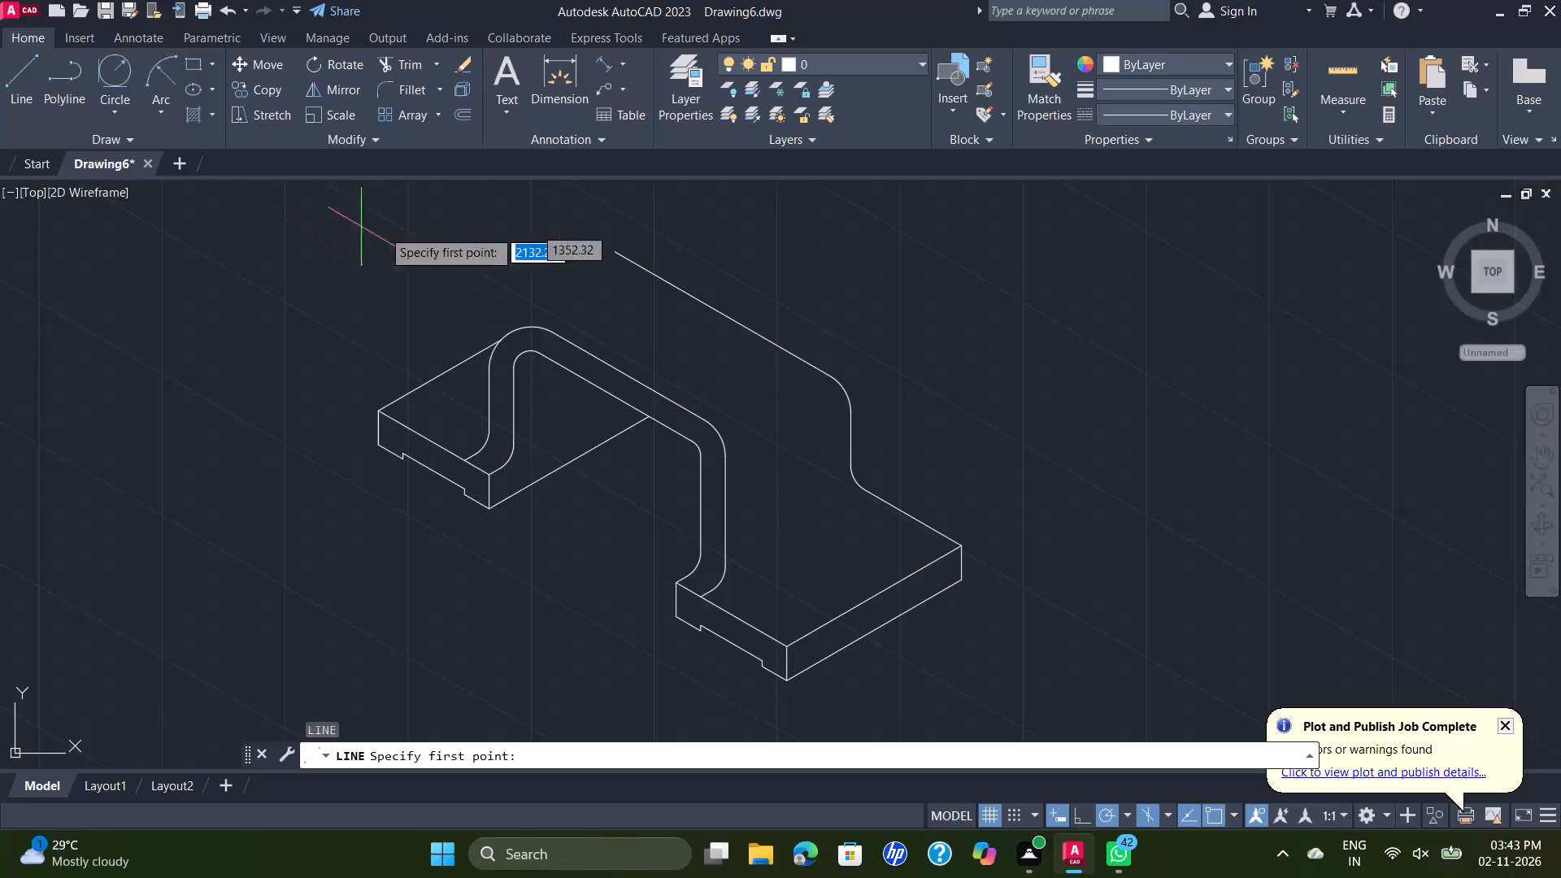
{"action": "left_click", "coordinate": [532, 331]}
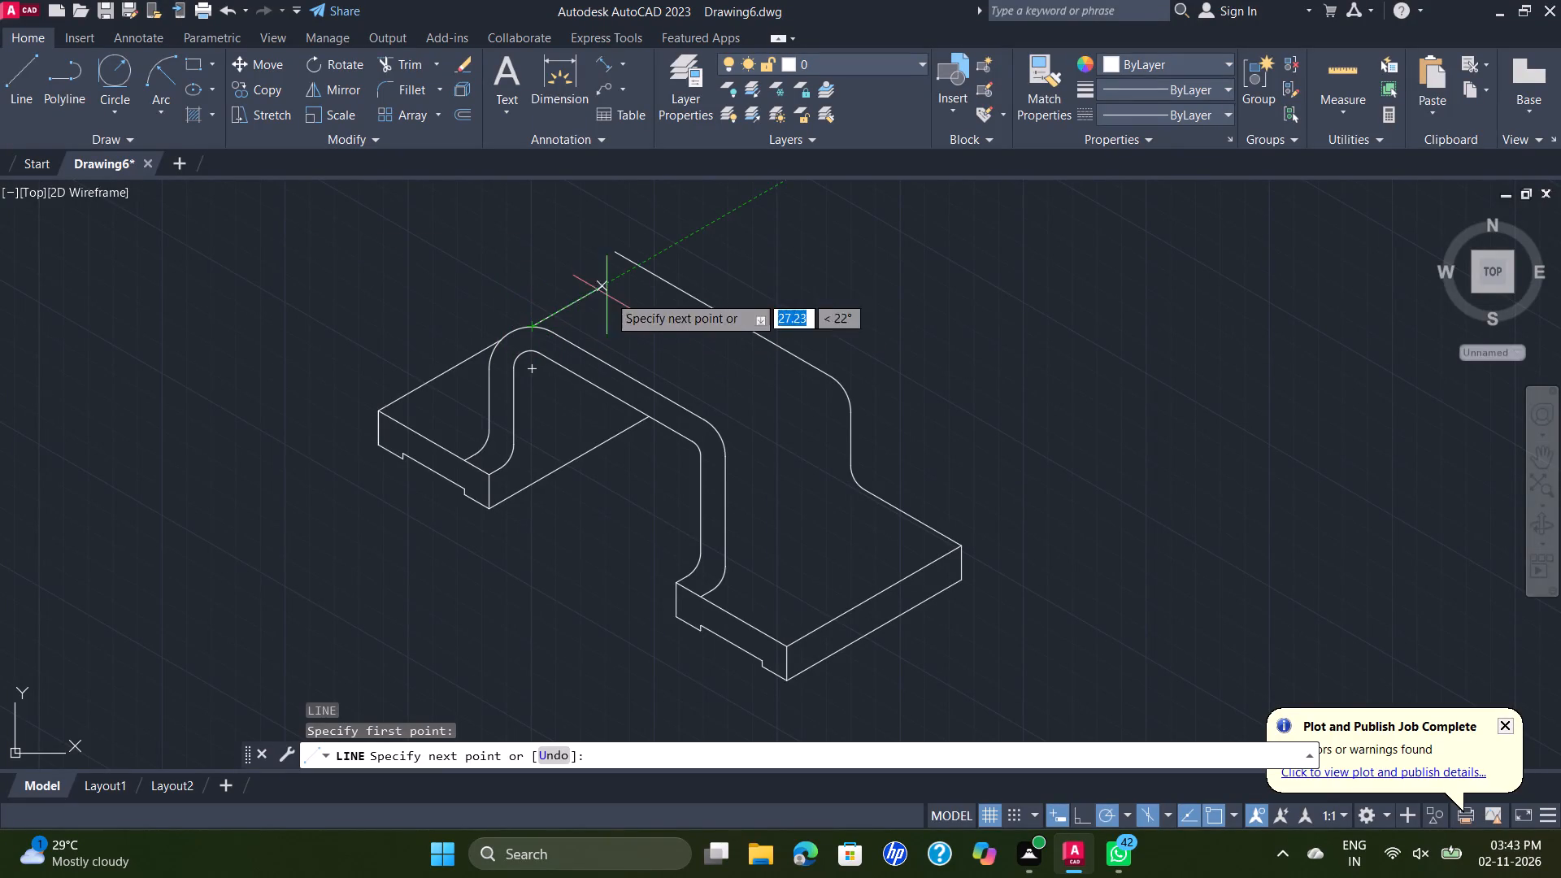
{"action": "left_click", "coordinate": [667, 257]}
{"action": "key", "text": "Escape"}
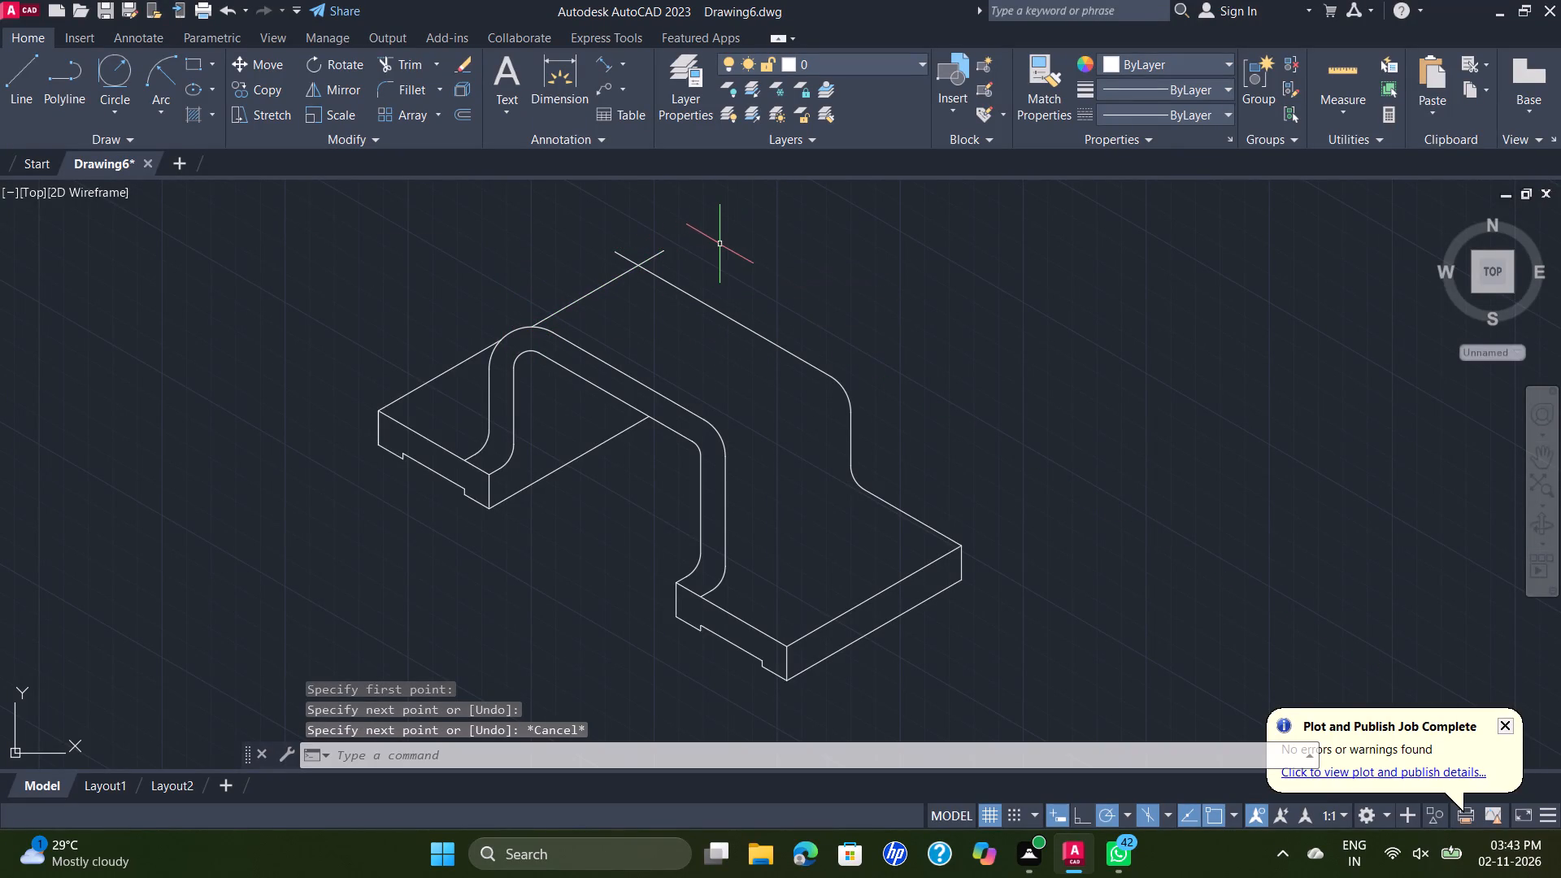
Trim both line ends that overhang the far rear corner of the arch's top face.
{"action": "type", "text": "TR"}
{"action": "key", "text": "Return"}
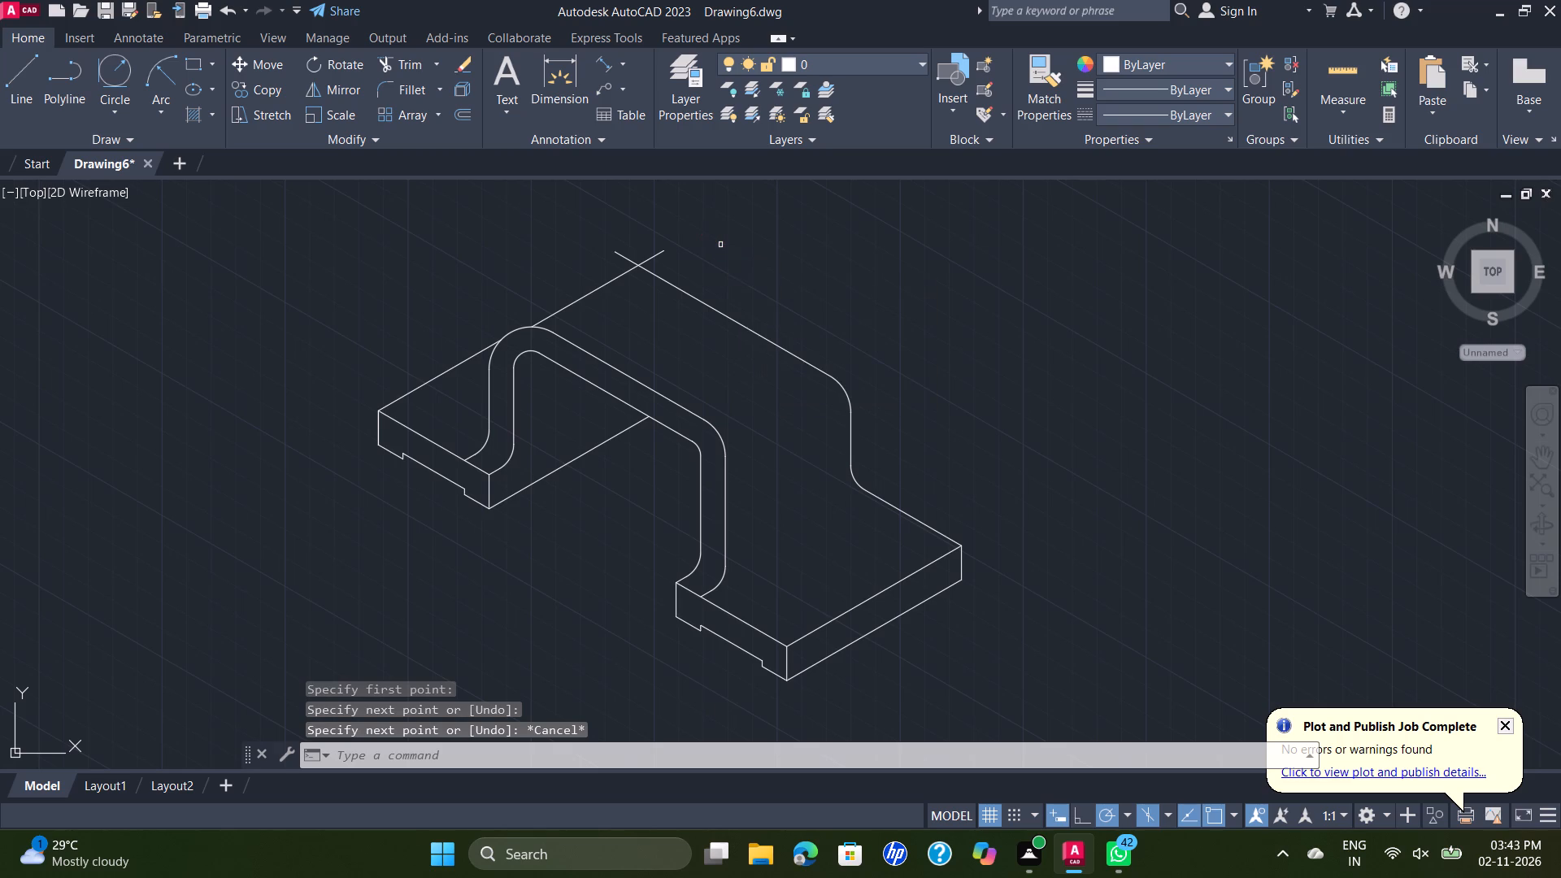
{"action": "left_click", "coordinate": [656, 258]}
{"action": "left_click", "coordinate": [624, 258]}
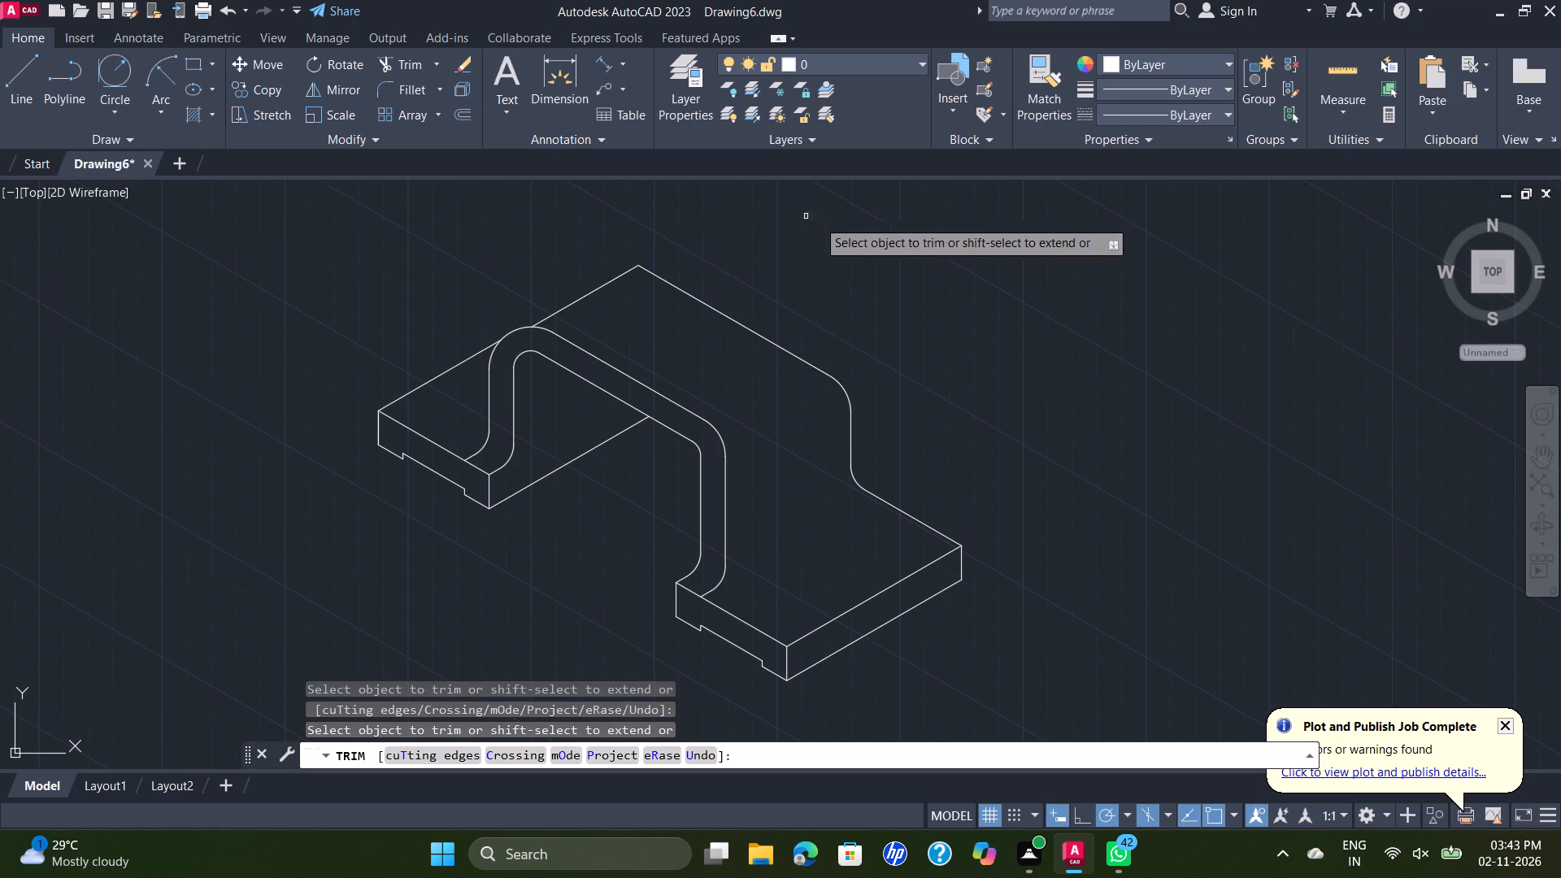
{"action": "key", "text": "Escape"}
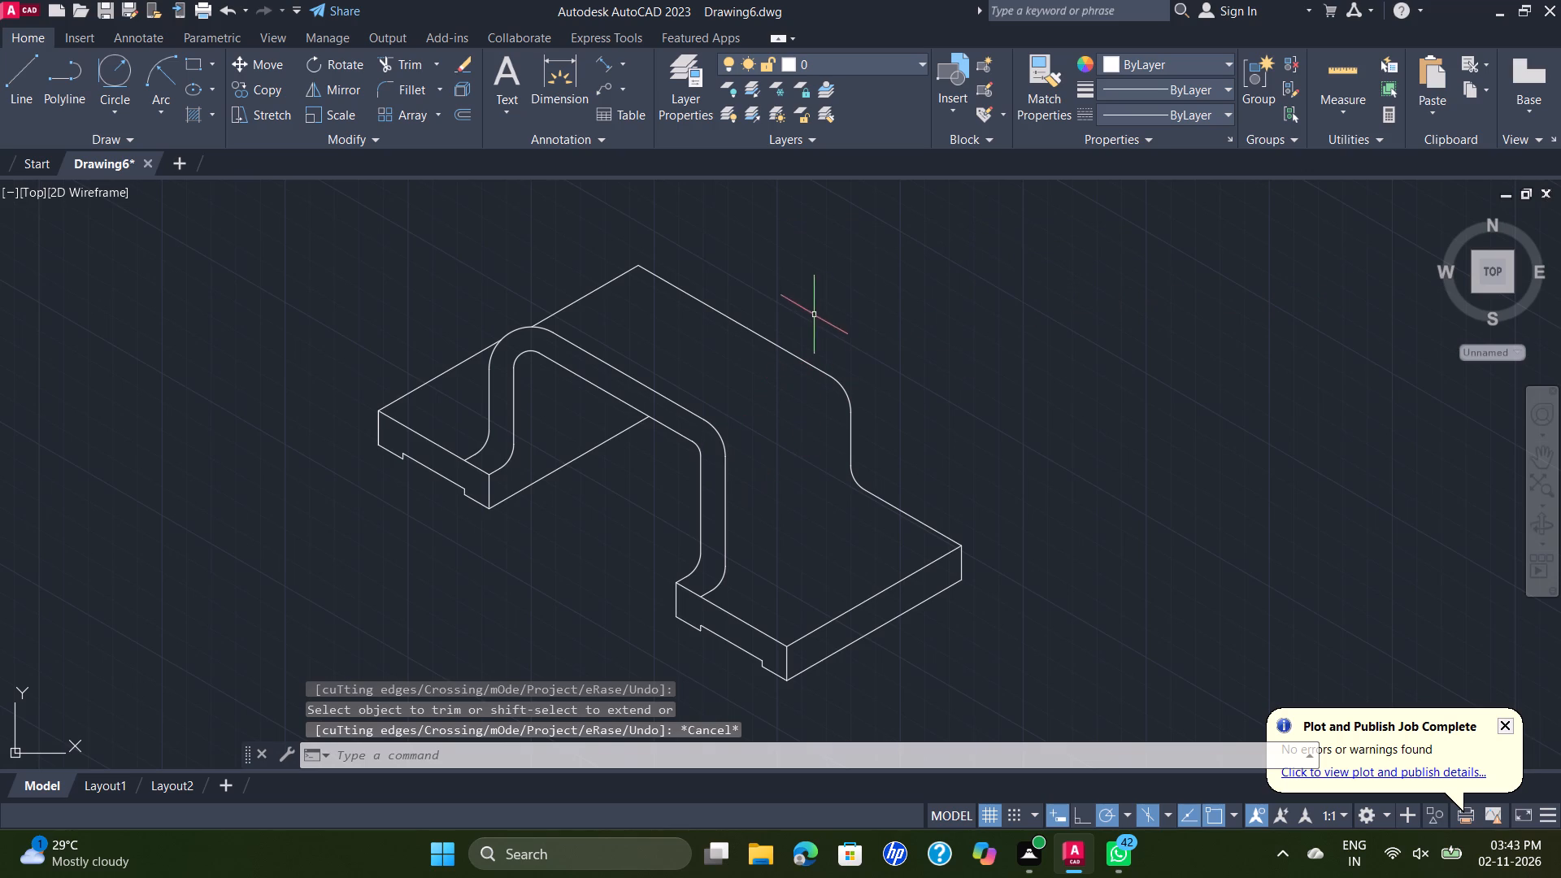
Draw a line across the arch's top face between the midpoints of its front and rear long edges.
{"action": "scroll", "coordinate": [445, 393], "scroll_direction": "up", "scroll_amount": 1}
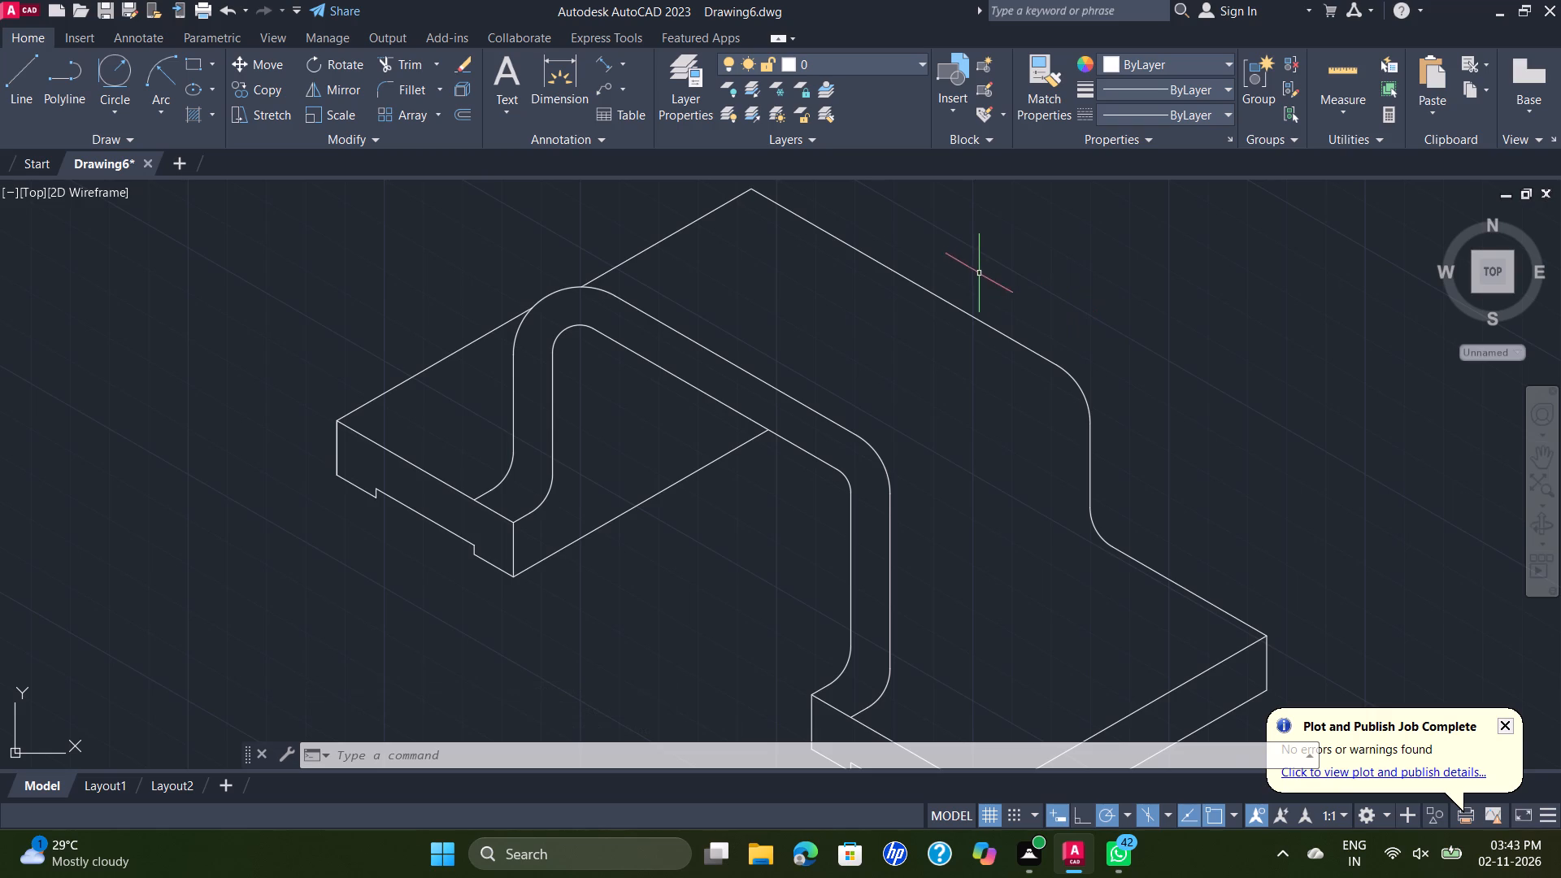
{"action": "key", "text": "l"}
{"action": "key", "text": "Return"}
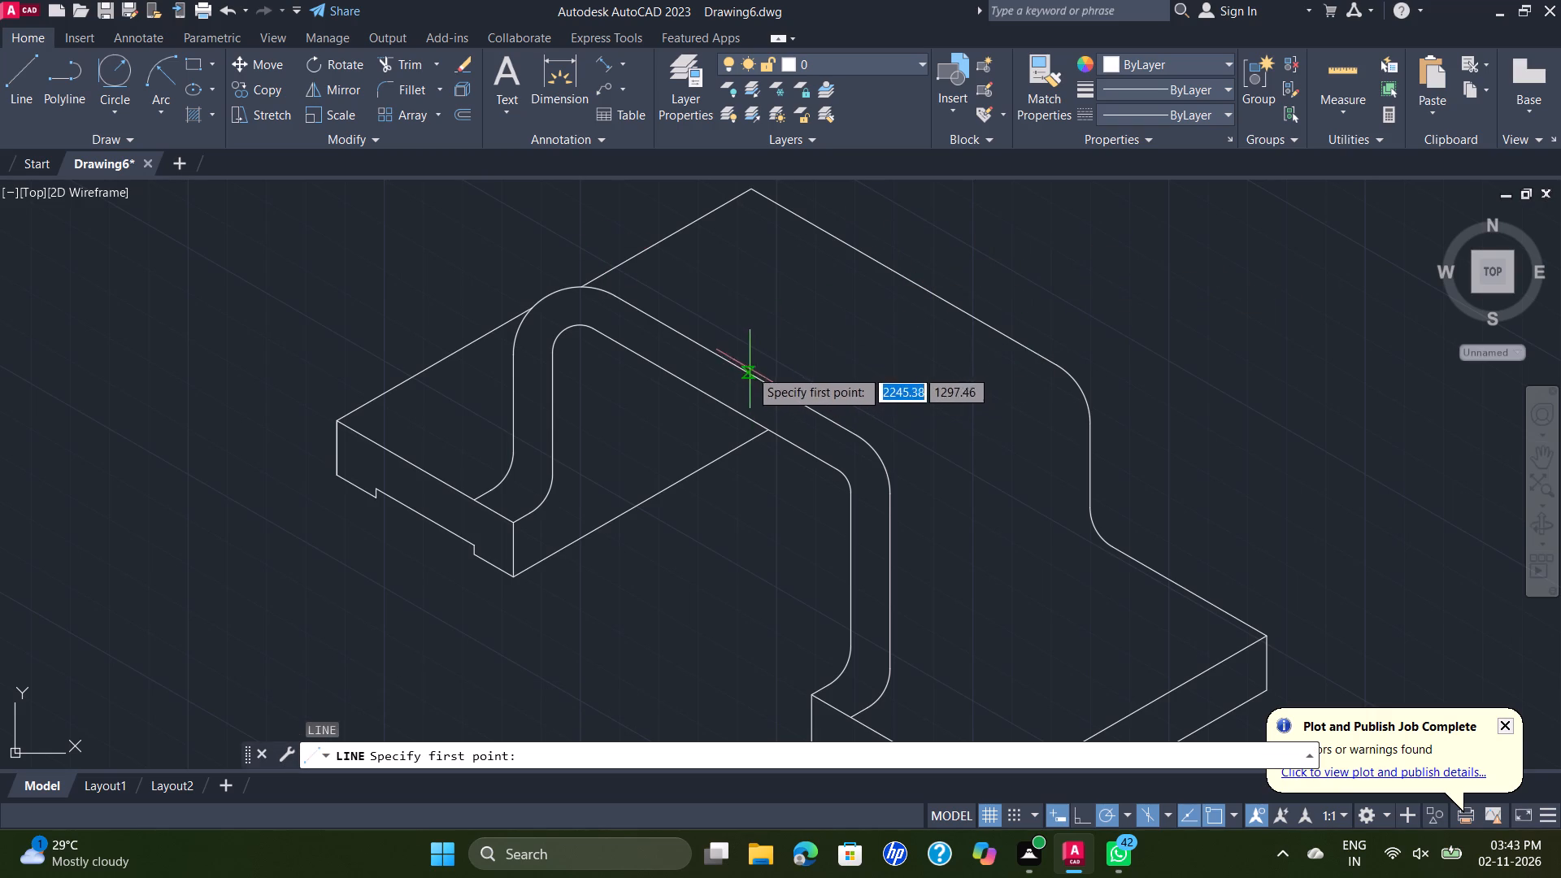
{"action": "left_click", "coordinate": [733, 363]}
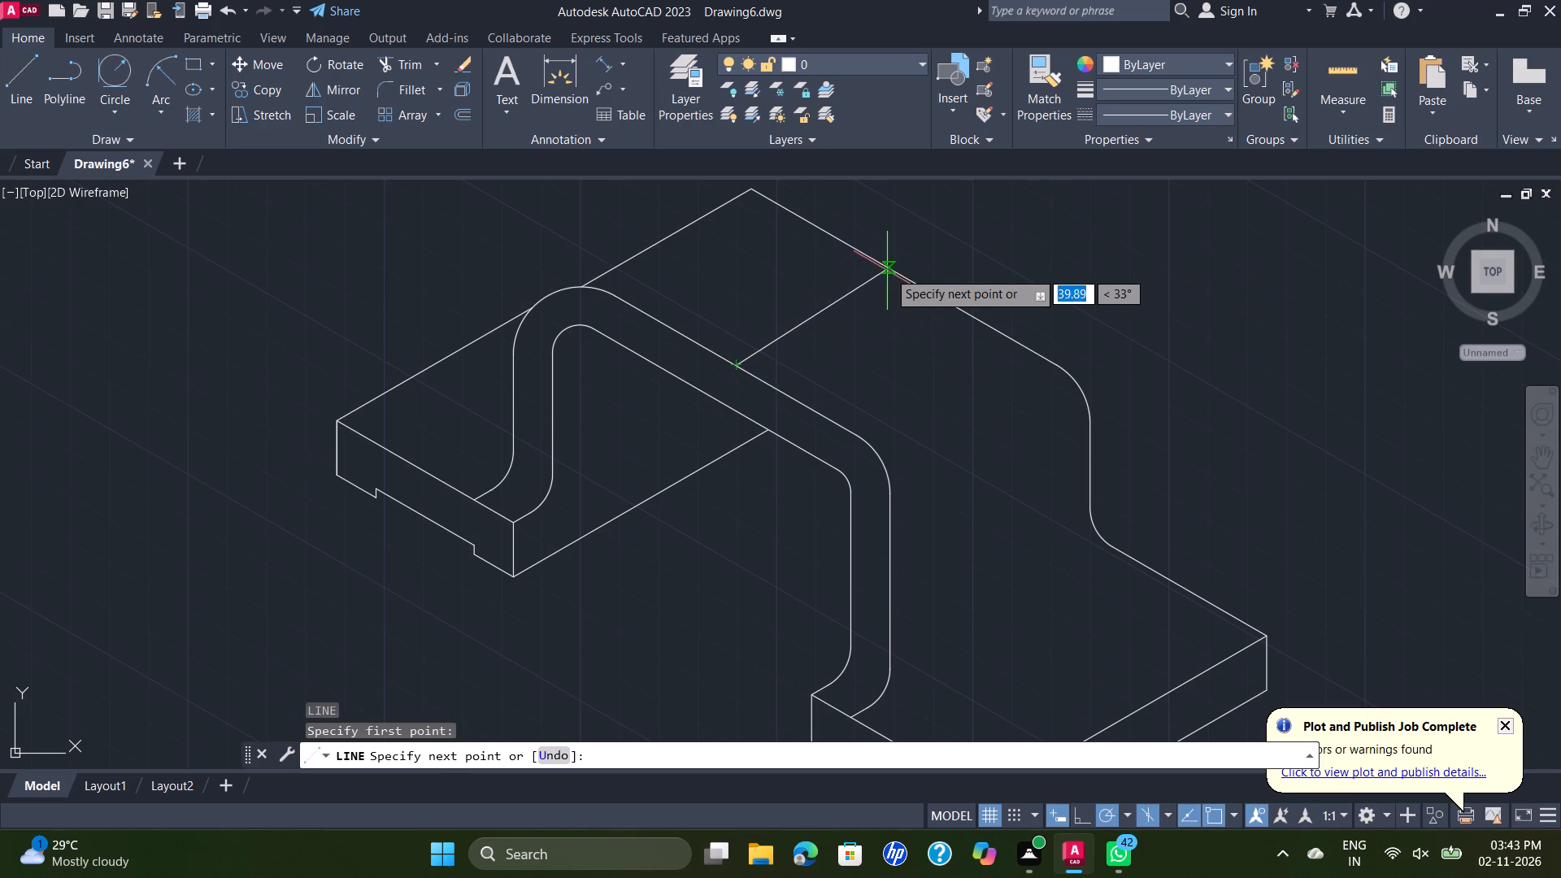
{"action": "left_click", "coordinate": [897, 276]}
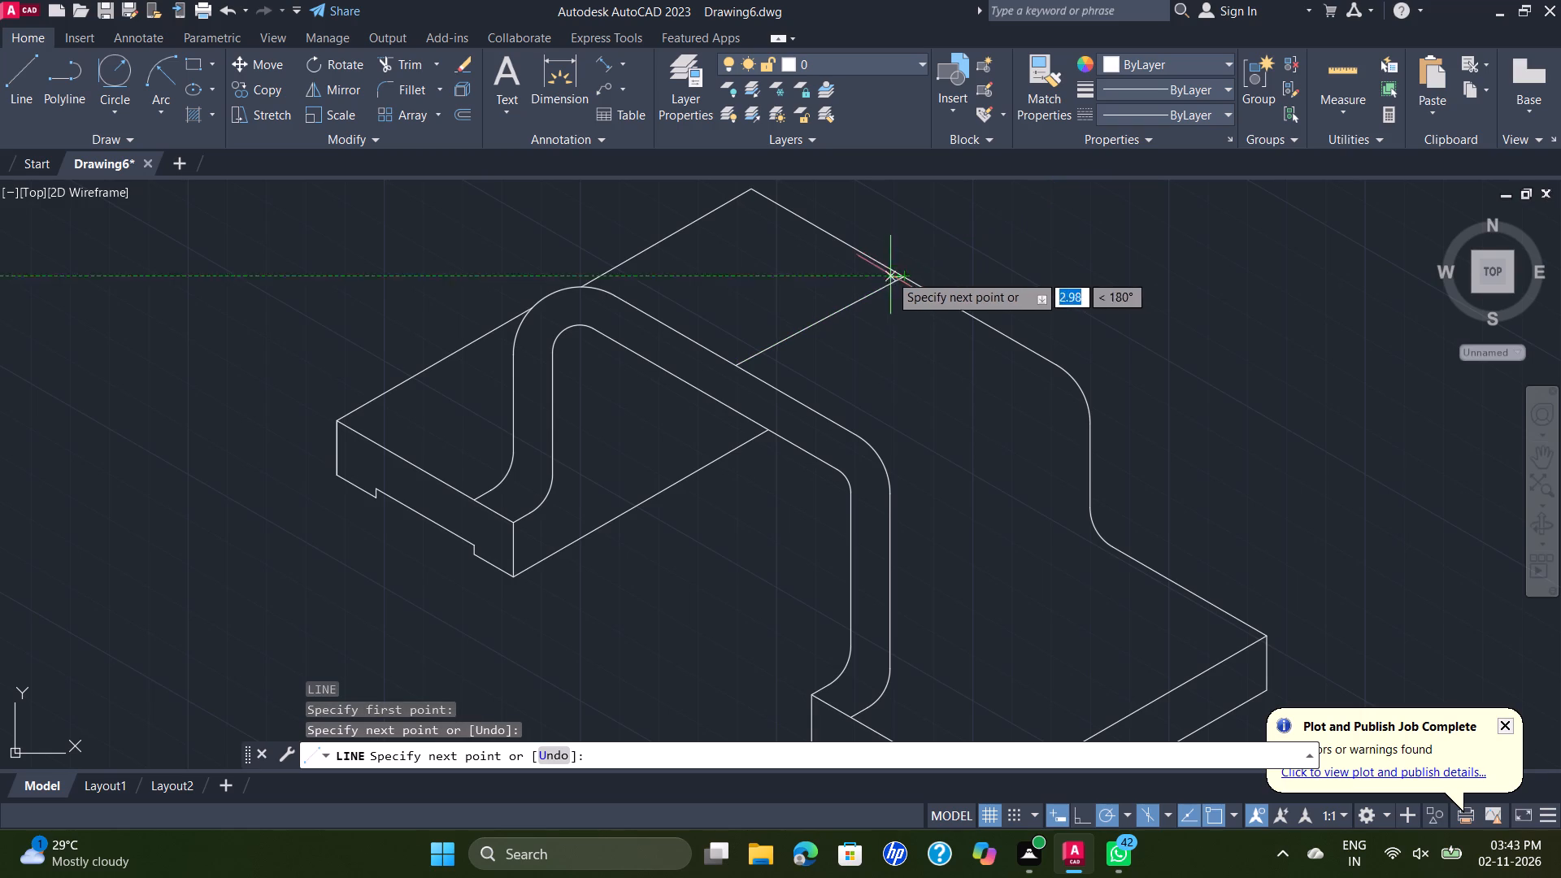
{"action": "key", "text": "Escape"}
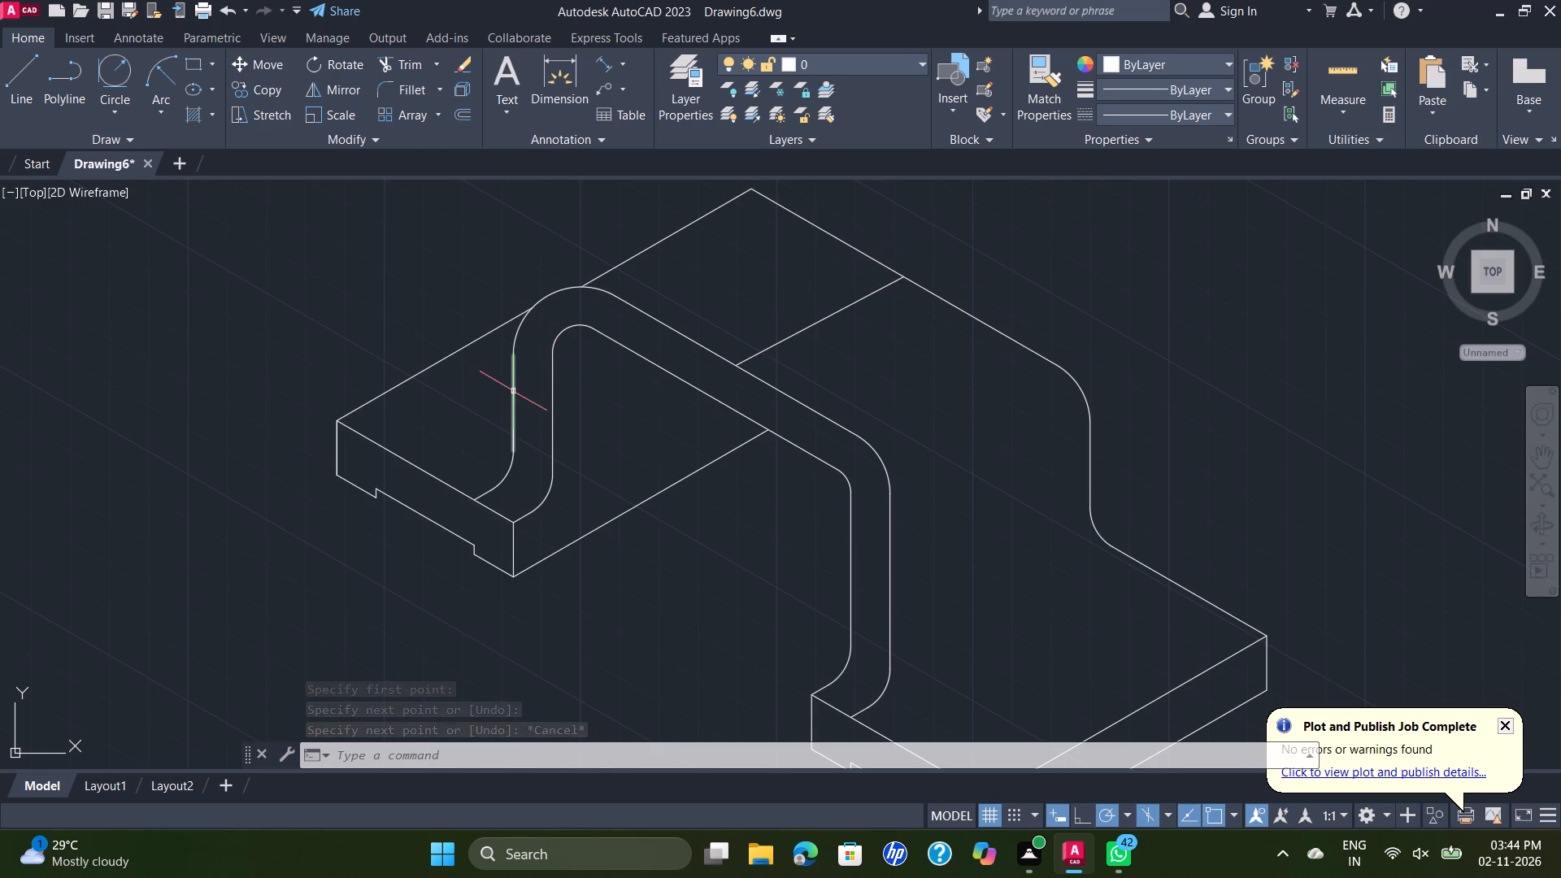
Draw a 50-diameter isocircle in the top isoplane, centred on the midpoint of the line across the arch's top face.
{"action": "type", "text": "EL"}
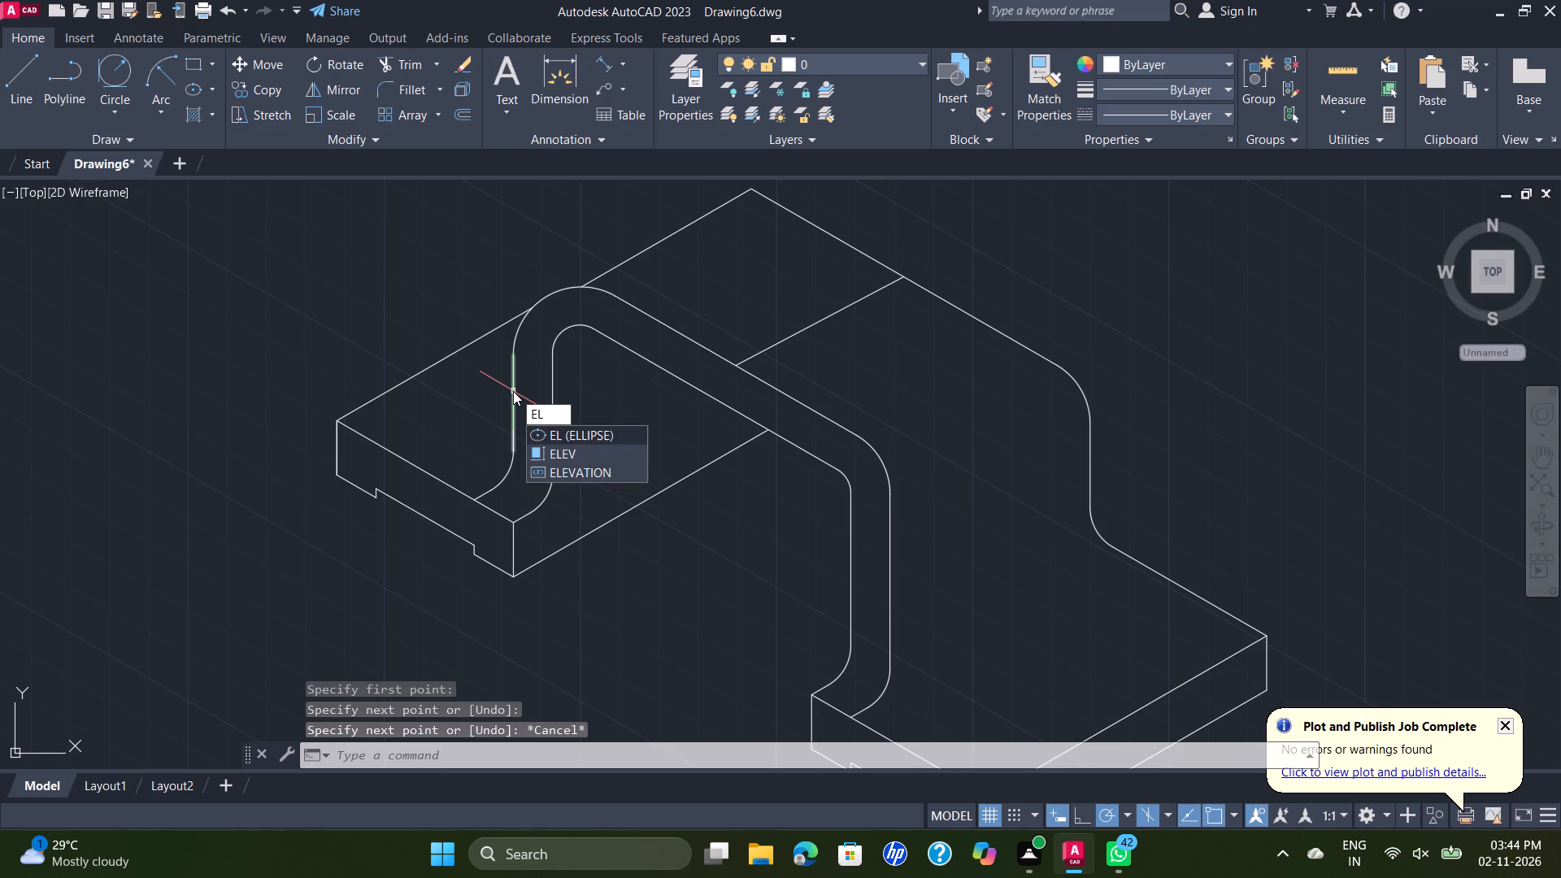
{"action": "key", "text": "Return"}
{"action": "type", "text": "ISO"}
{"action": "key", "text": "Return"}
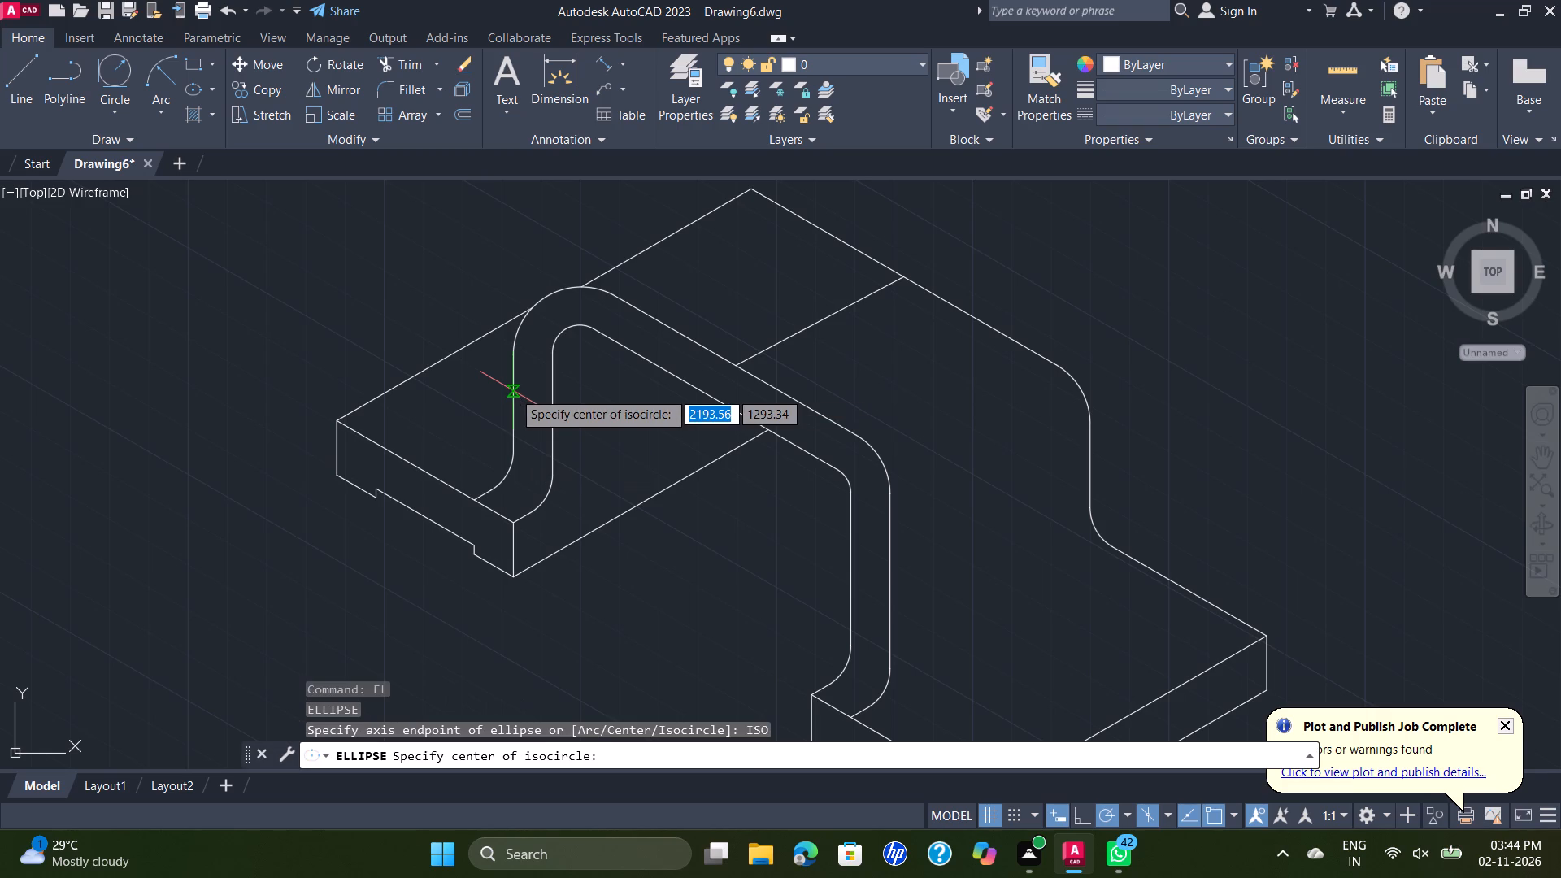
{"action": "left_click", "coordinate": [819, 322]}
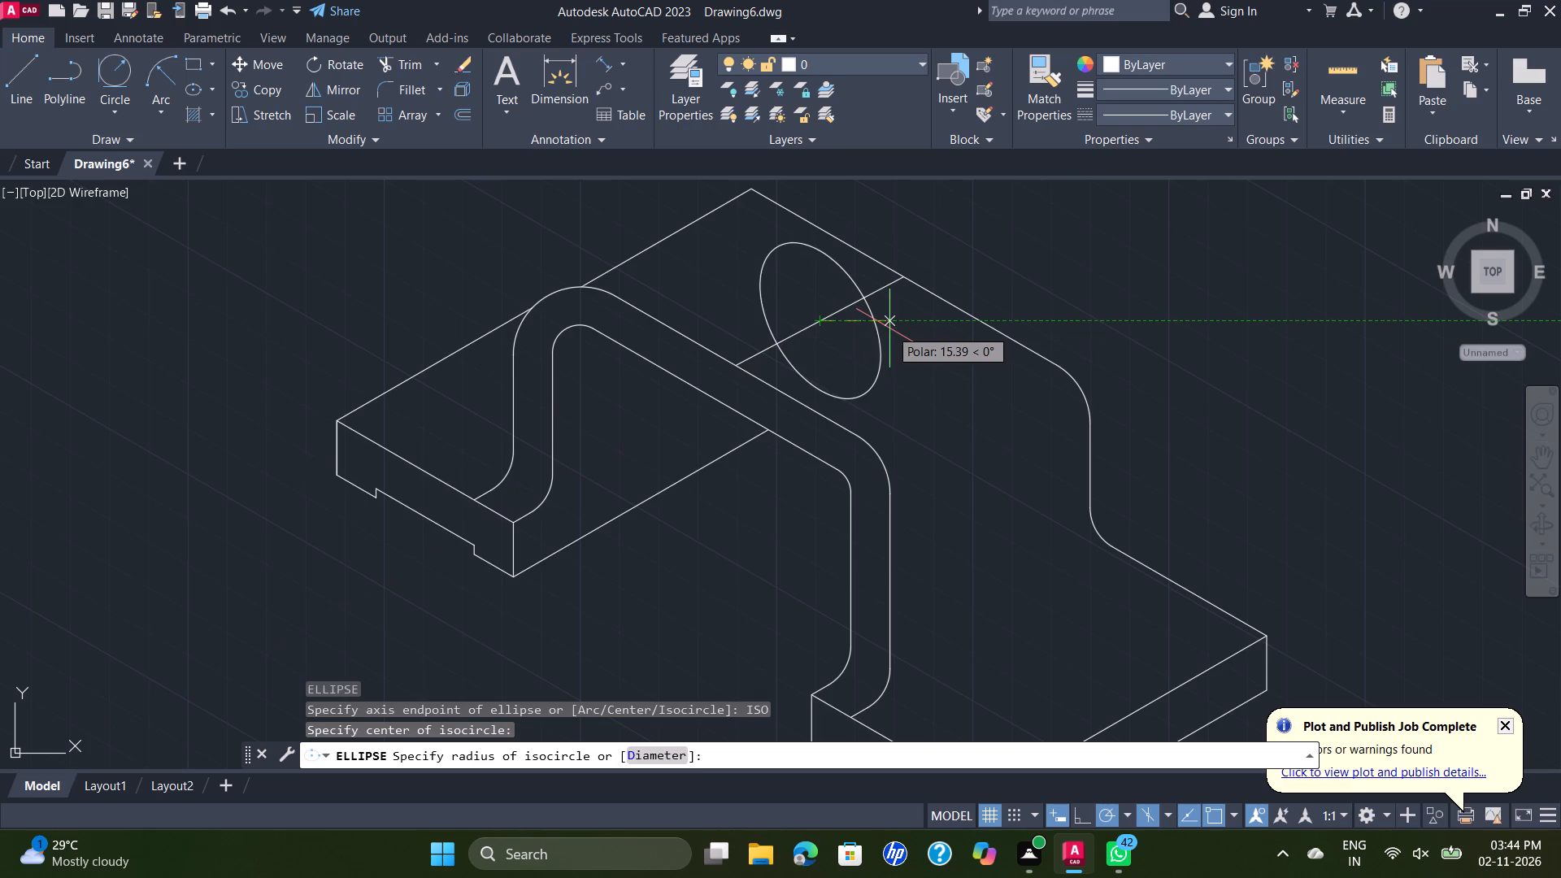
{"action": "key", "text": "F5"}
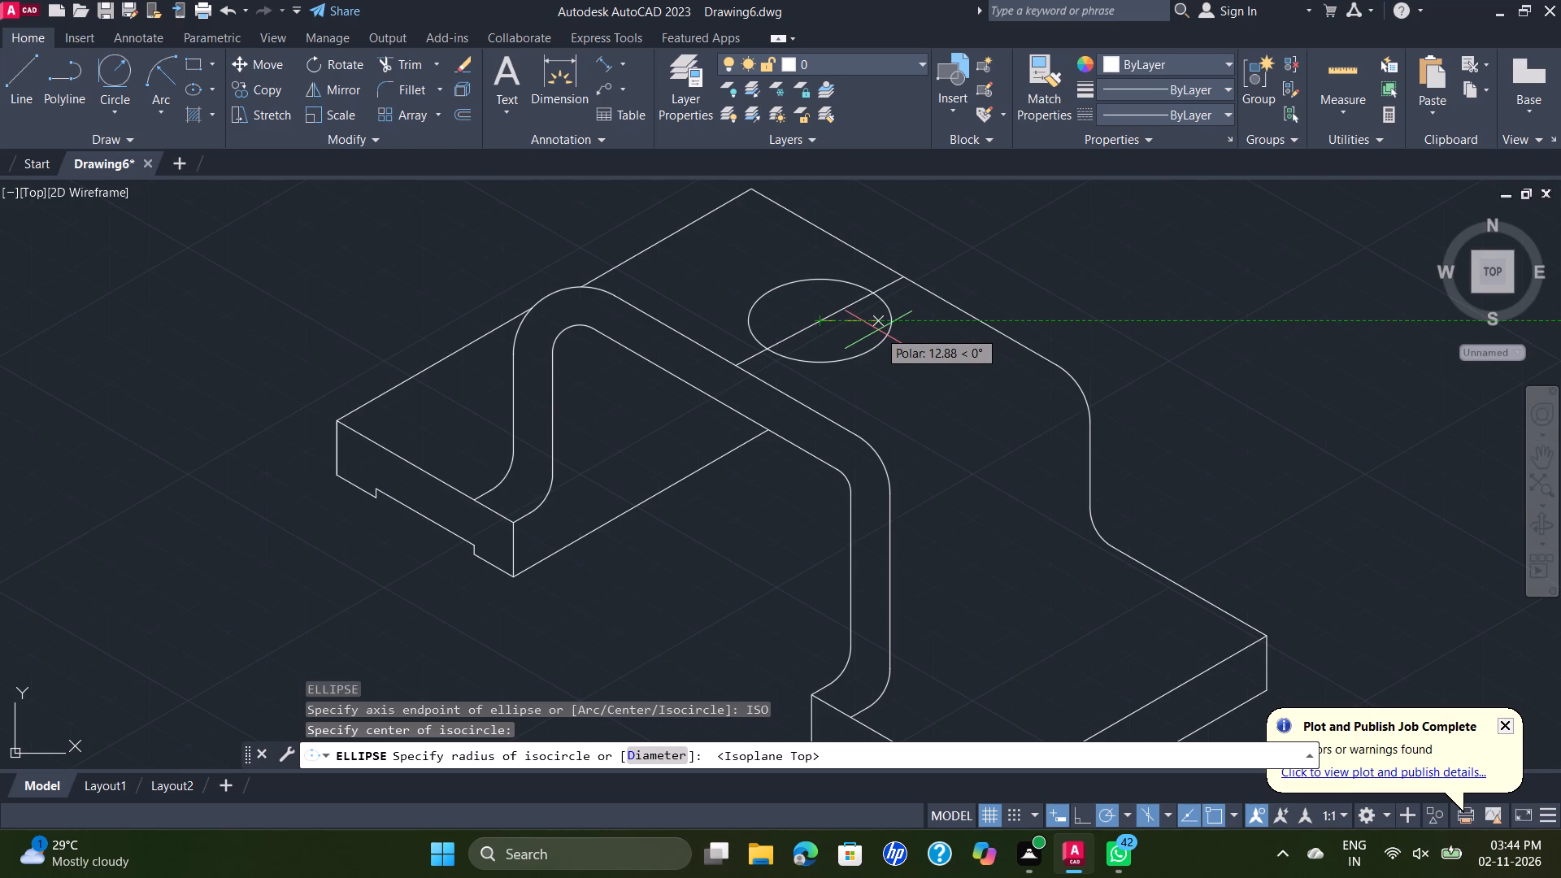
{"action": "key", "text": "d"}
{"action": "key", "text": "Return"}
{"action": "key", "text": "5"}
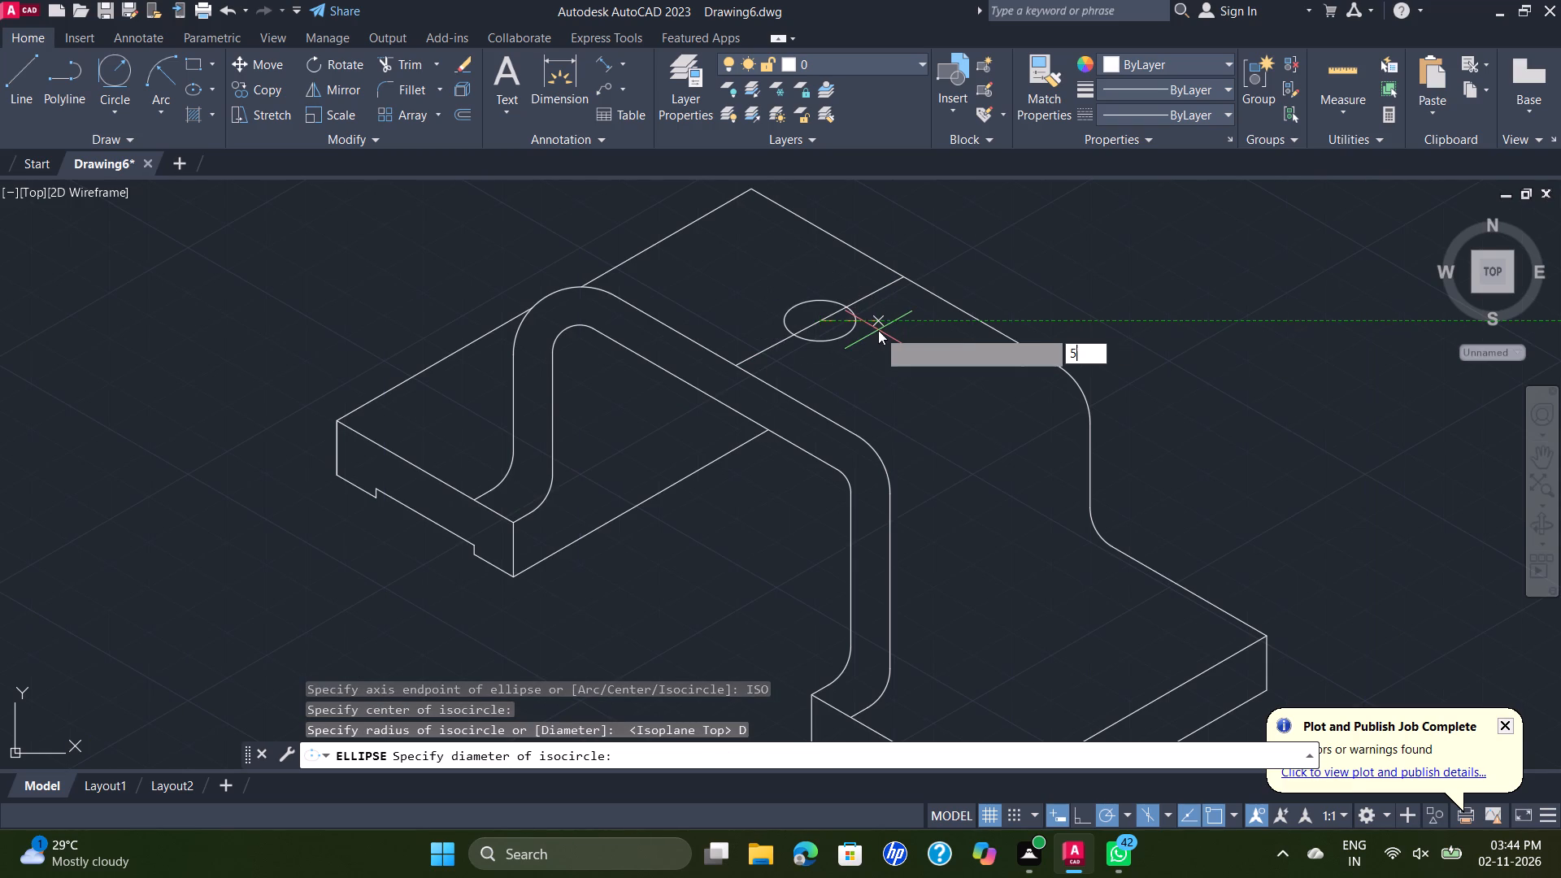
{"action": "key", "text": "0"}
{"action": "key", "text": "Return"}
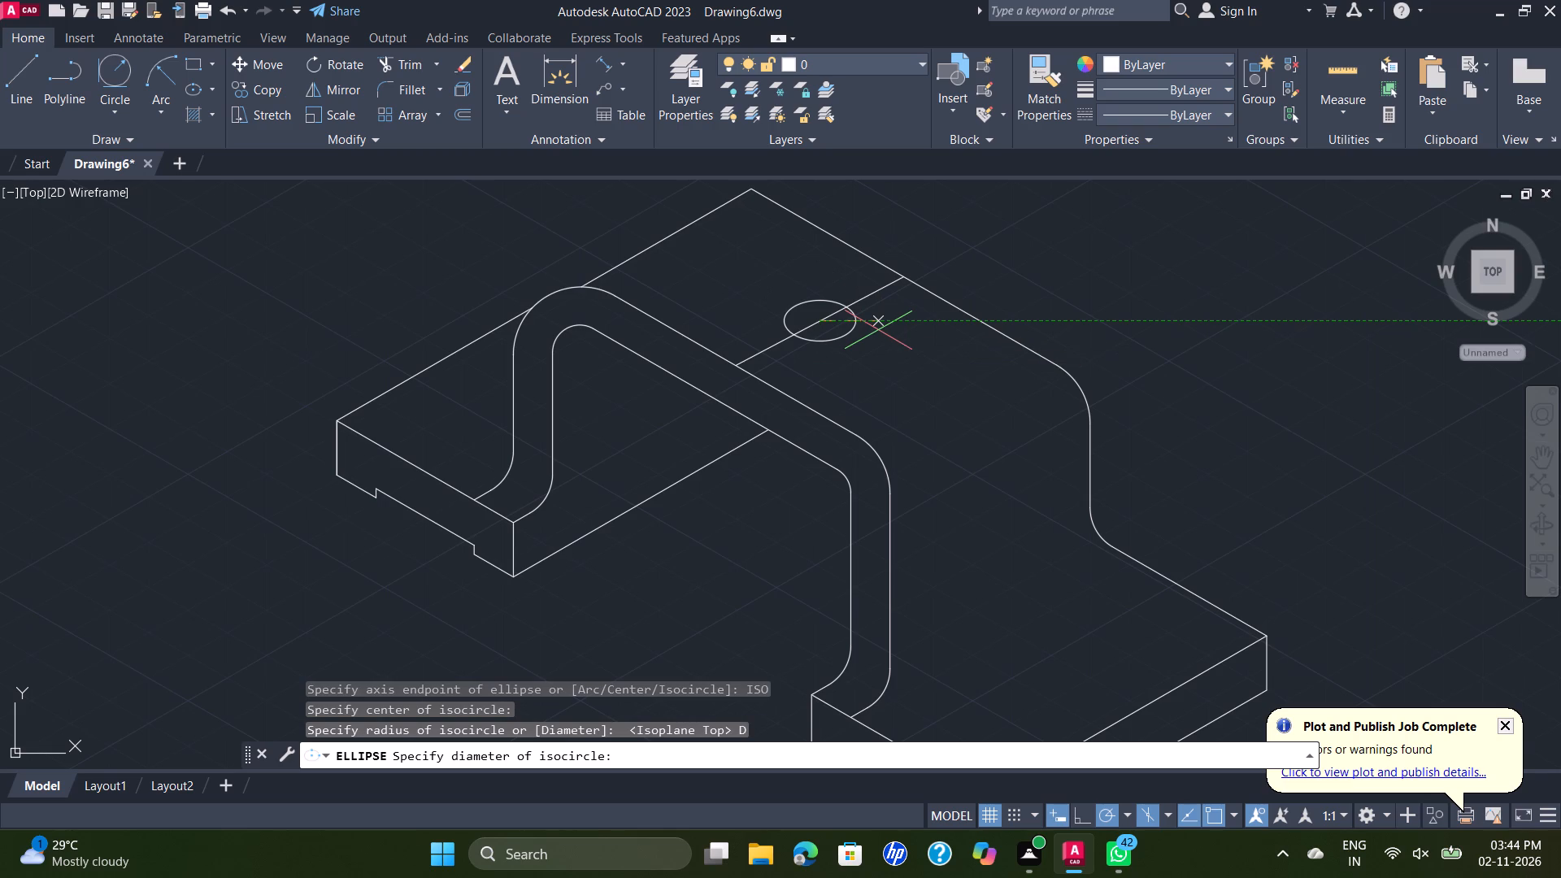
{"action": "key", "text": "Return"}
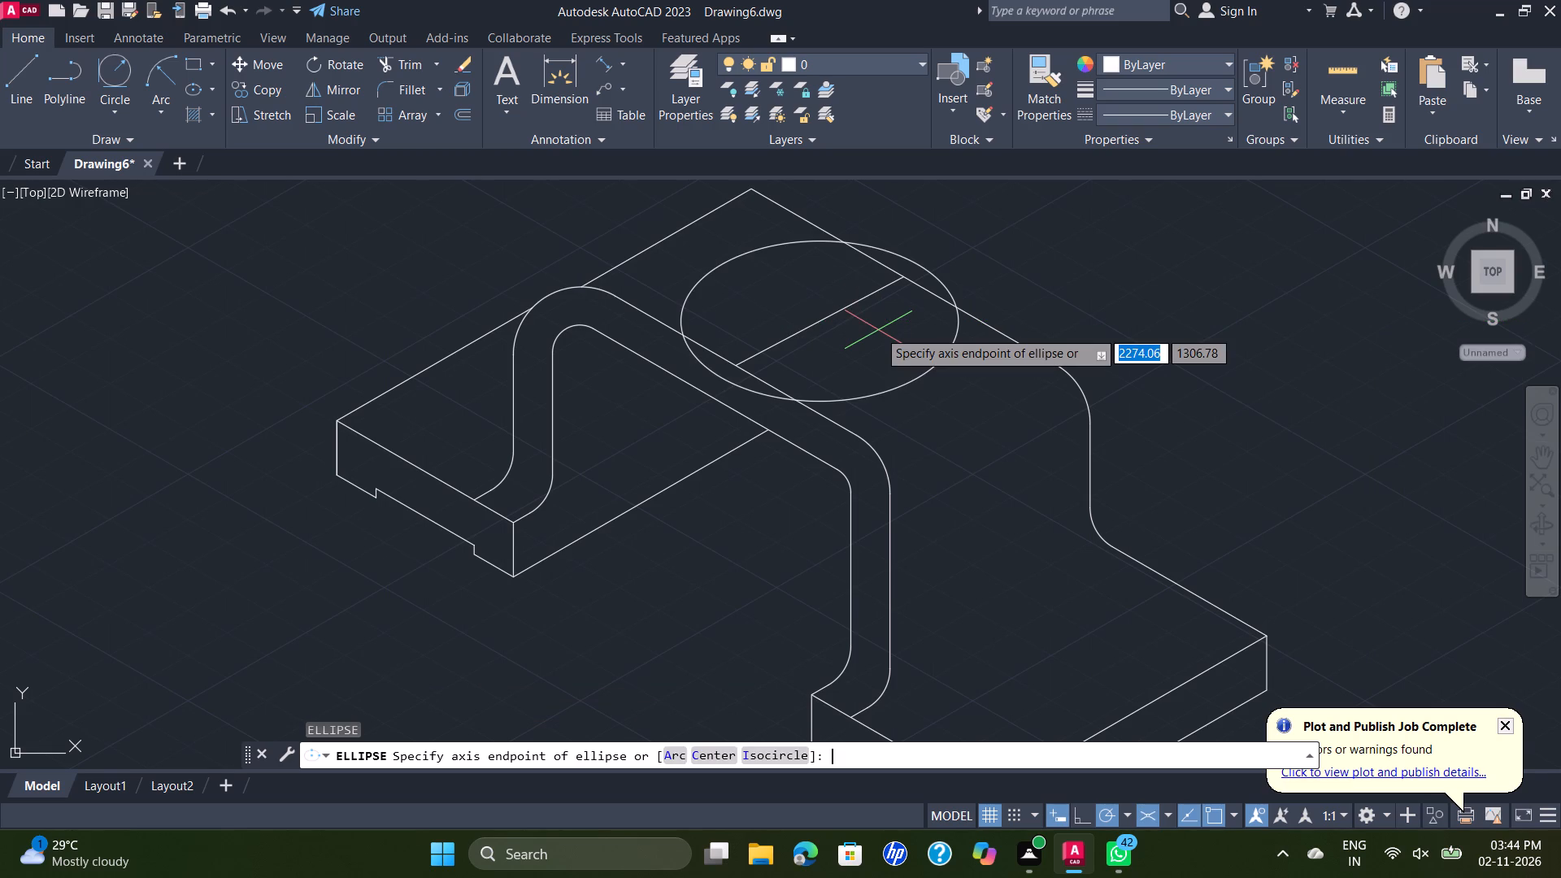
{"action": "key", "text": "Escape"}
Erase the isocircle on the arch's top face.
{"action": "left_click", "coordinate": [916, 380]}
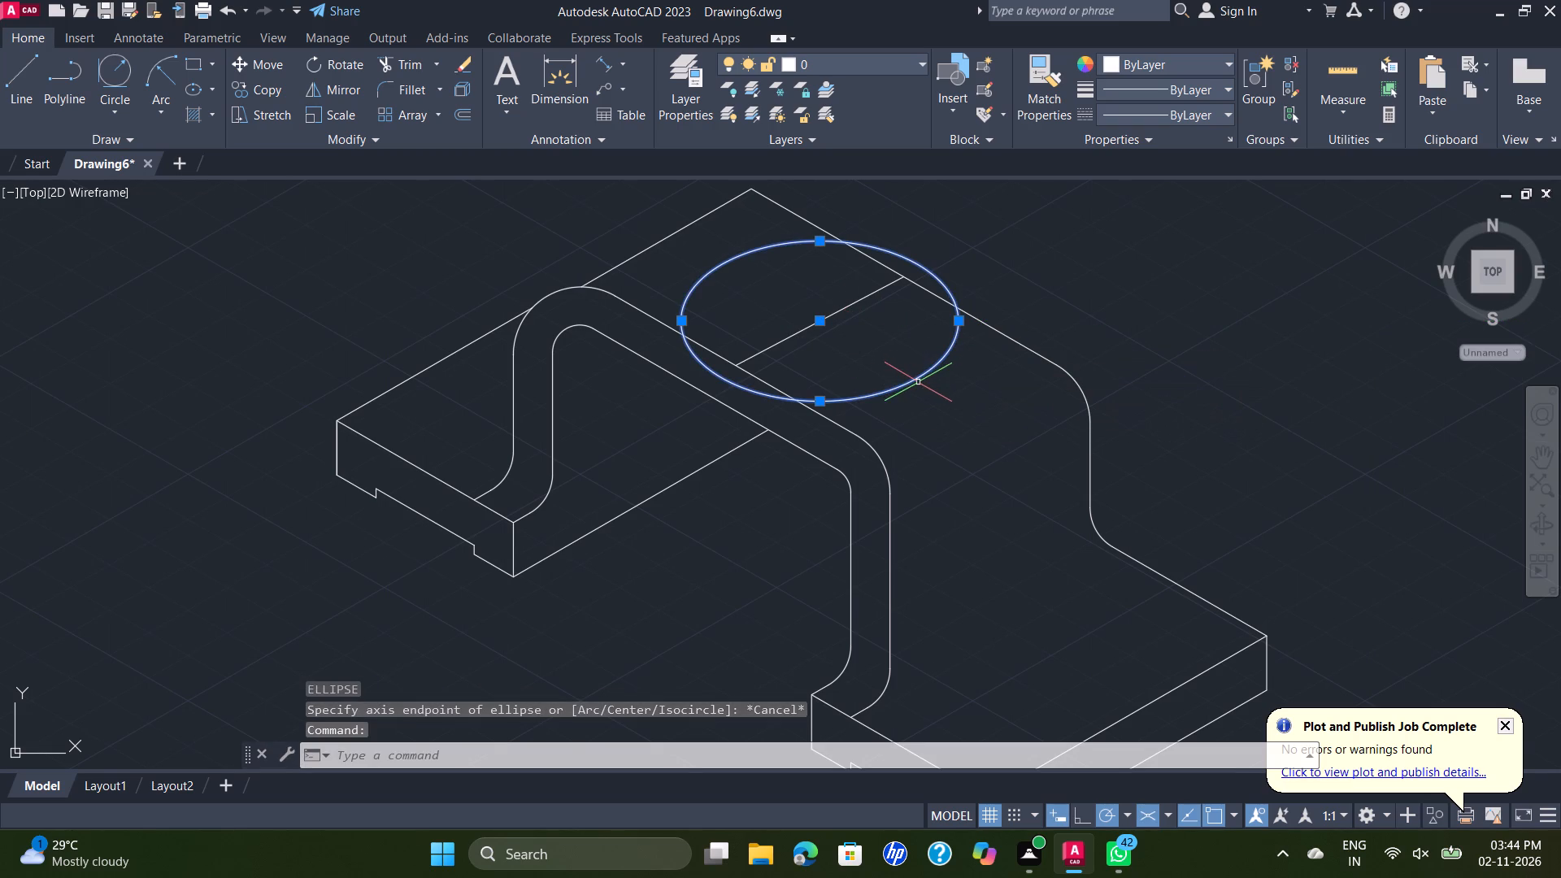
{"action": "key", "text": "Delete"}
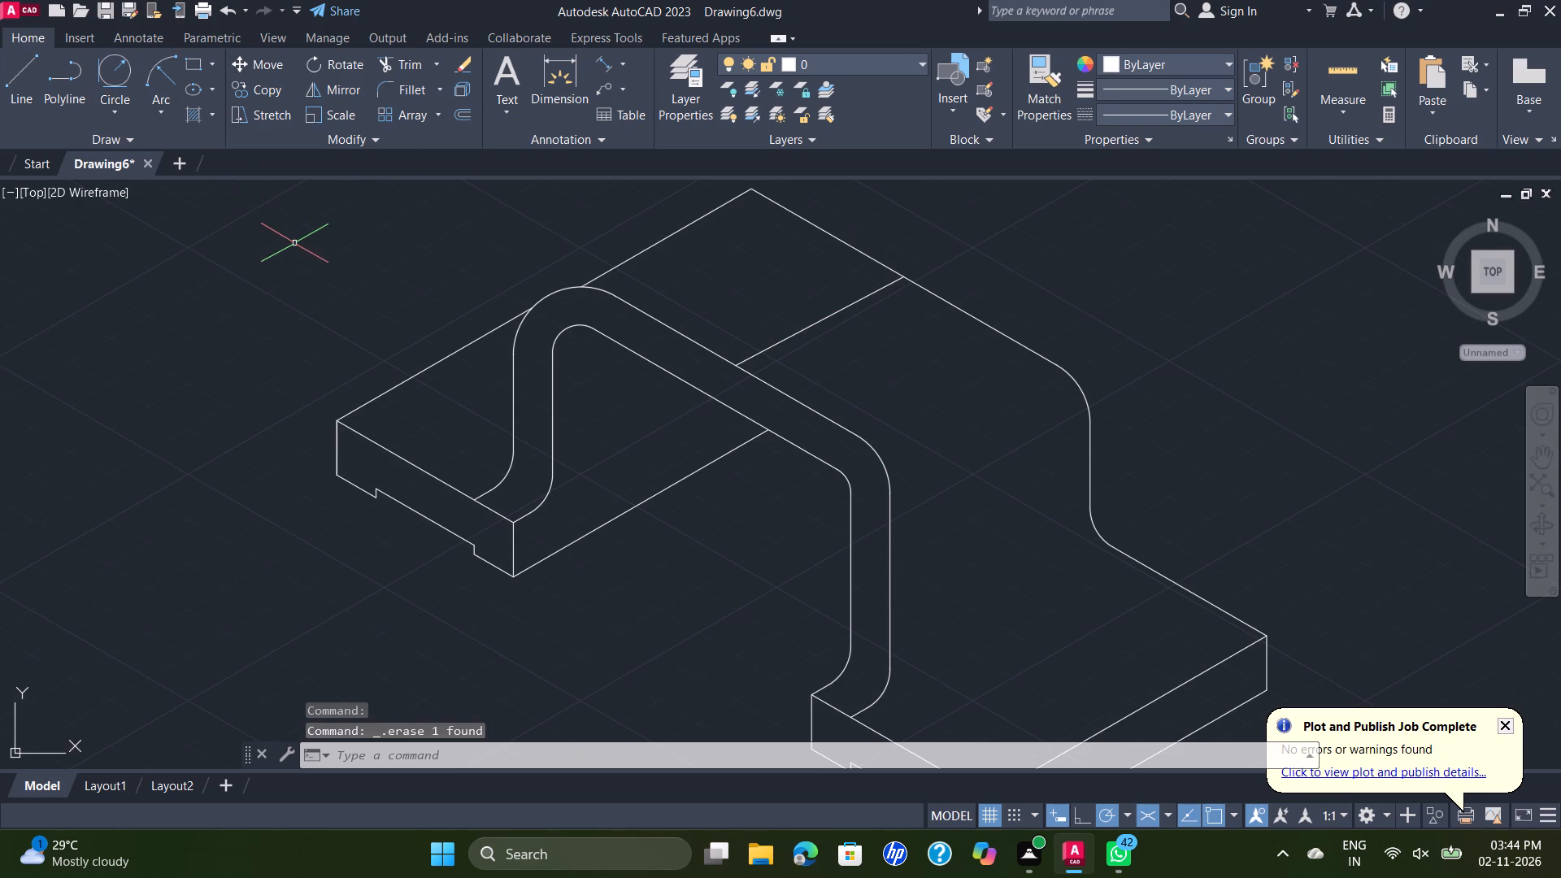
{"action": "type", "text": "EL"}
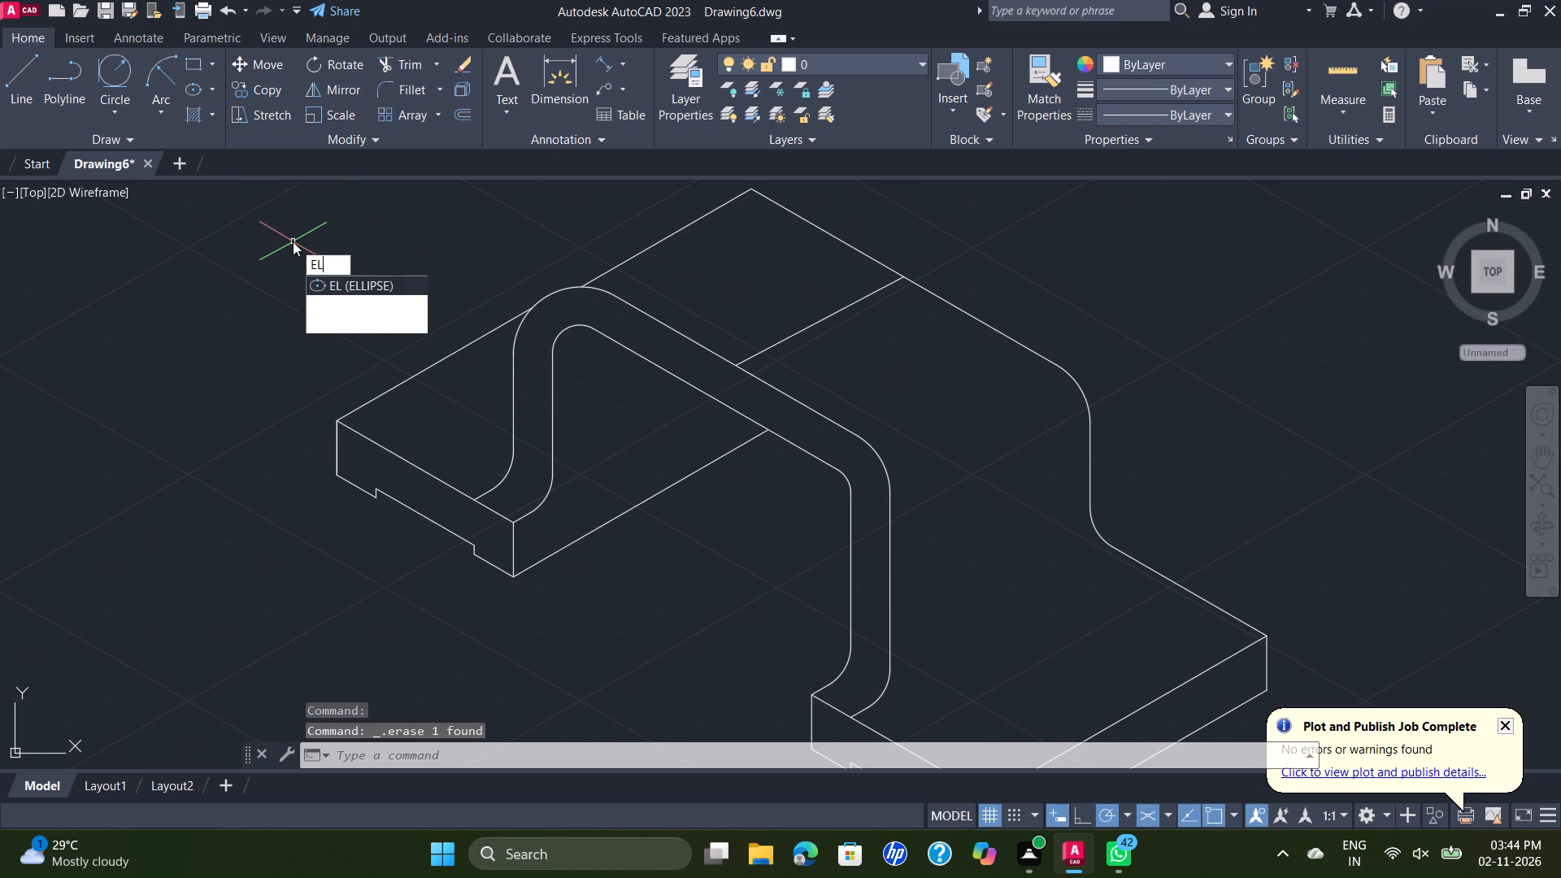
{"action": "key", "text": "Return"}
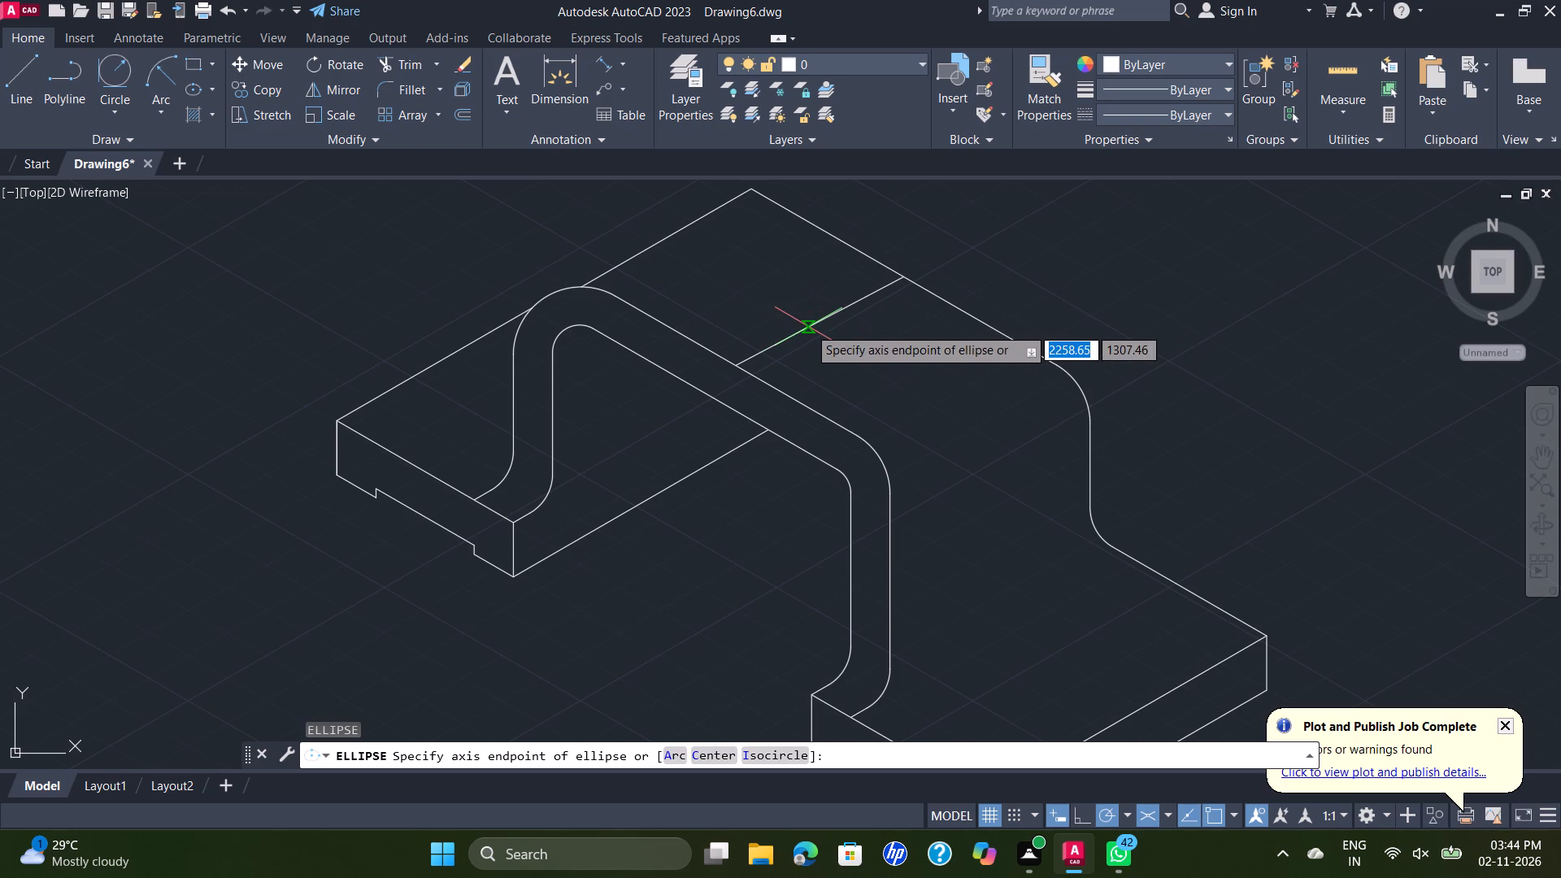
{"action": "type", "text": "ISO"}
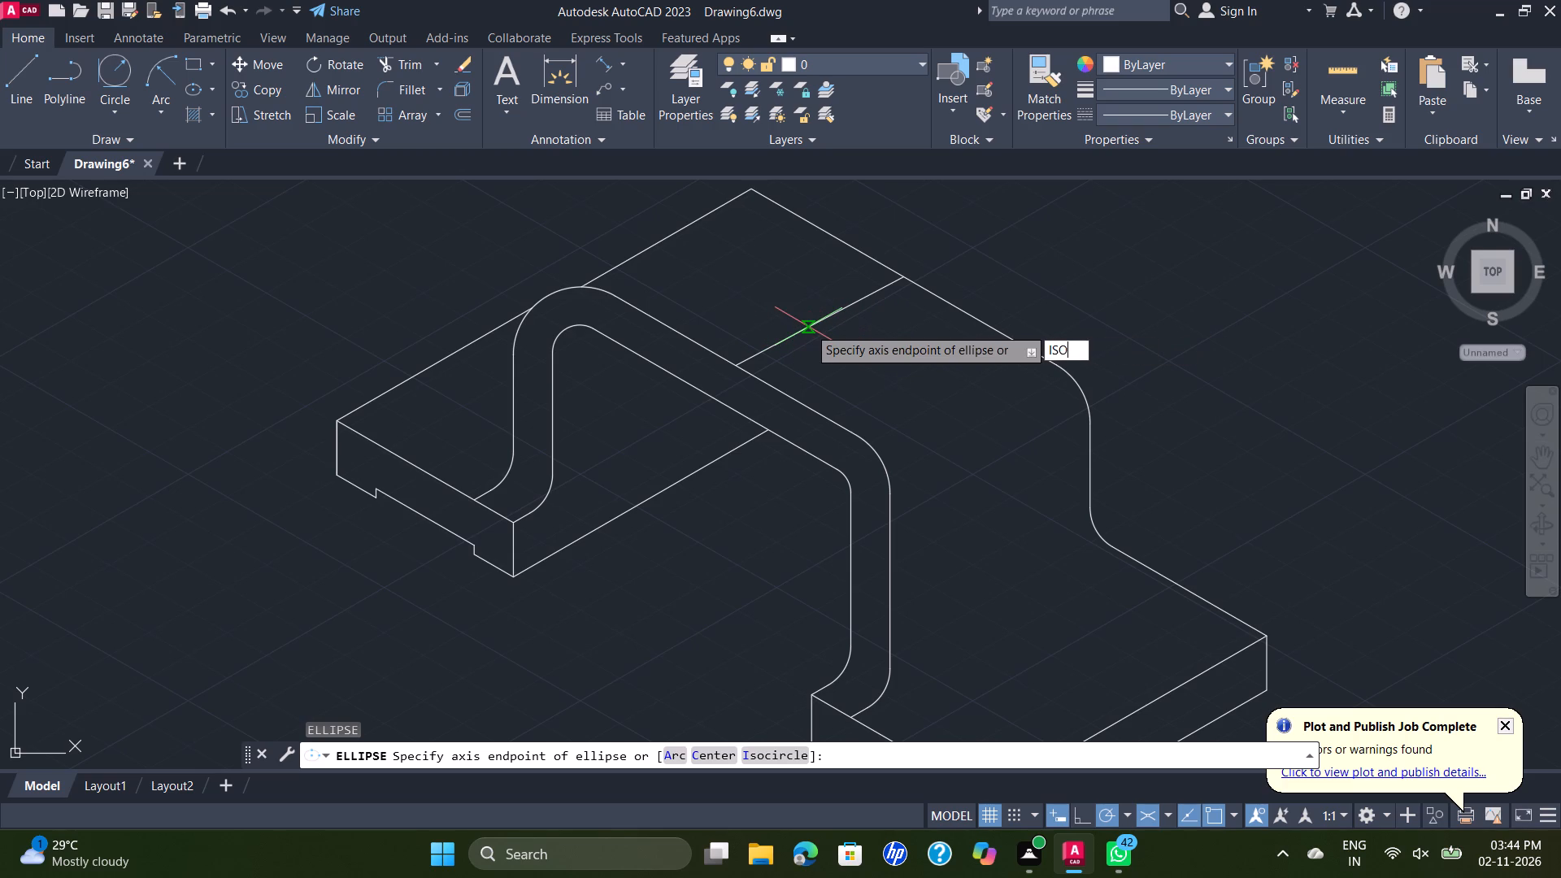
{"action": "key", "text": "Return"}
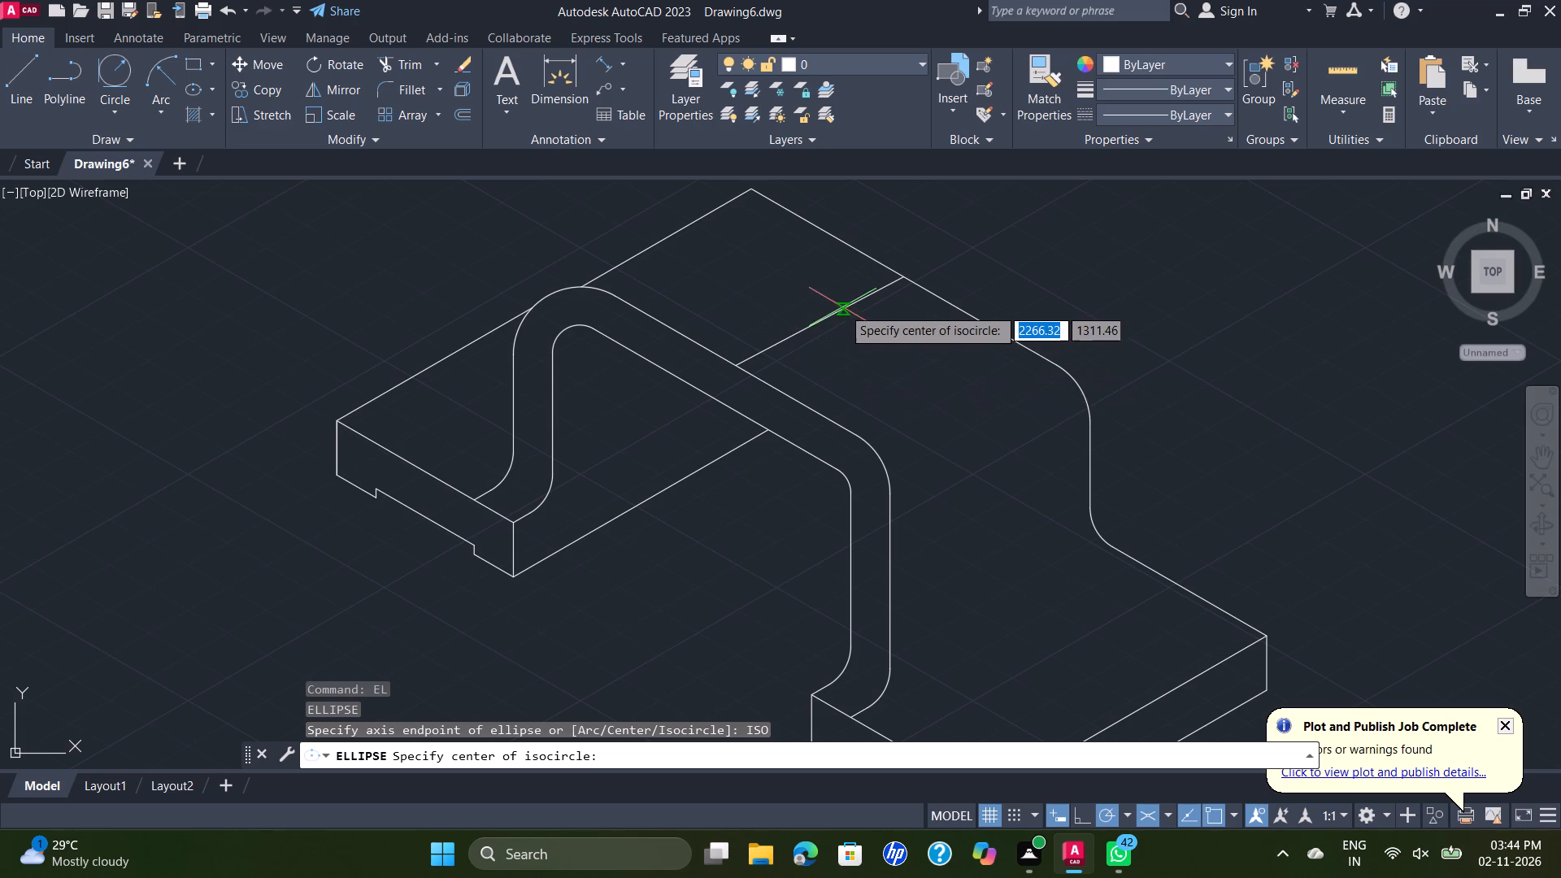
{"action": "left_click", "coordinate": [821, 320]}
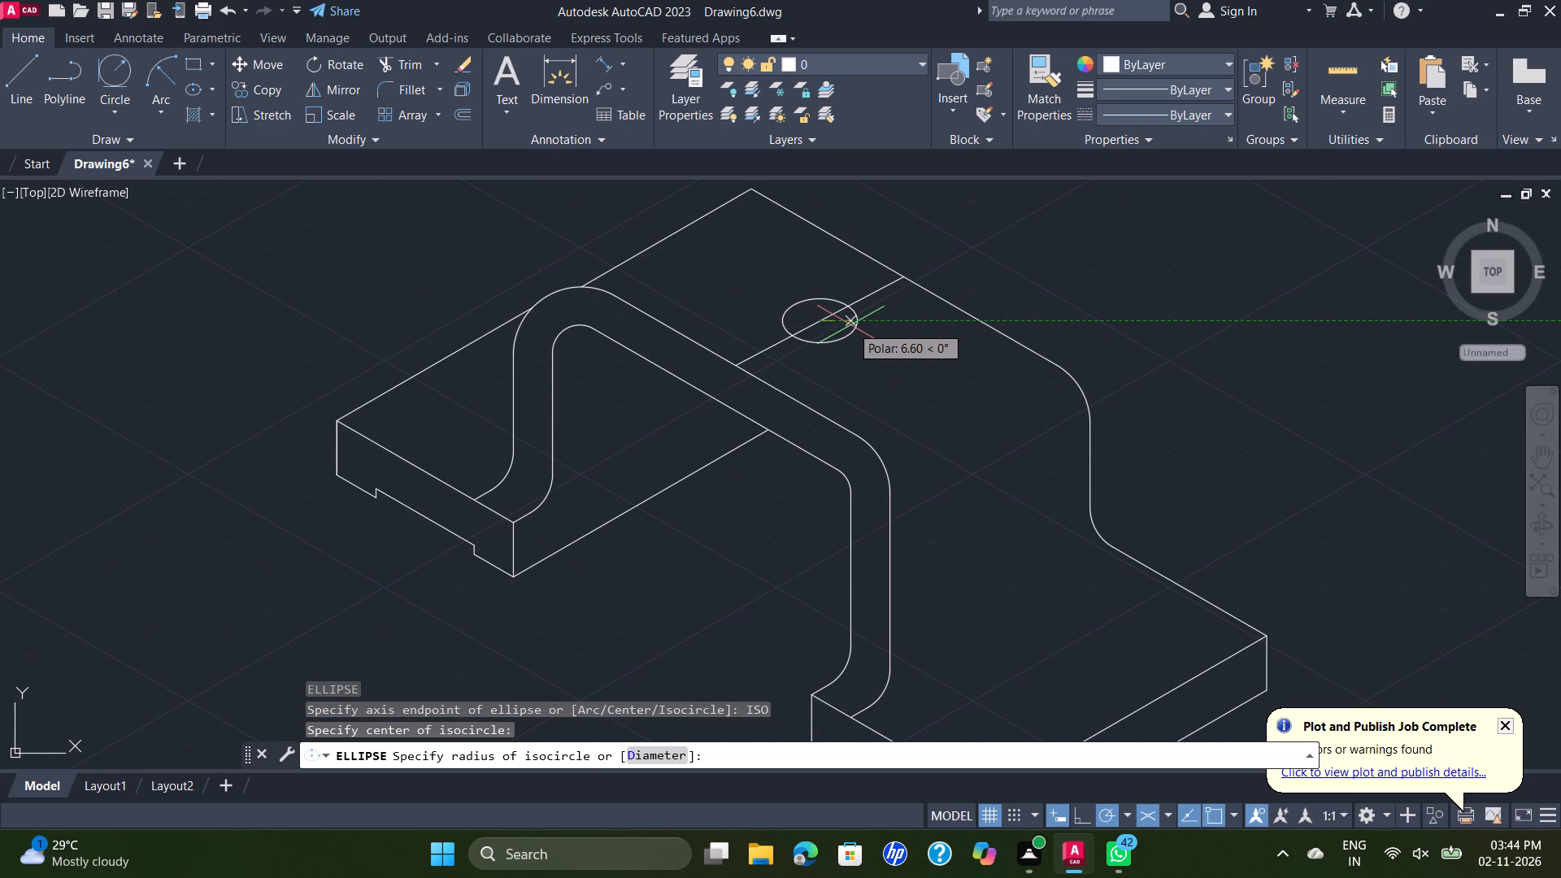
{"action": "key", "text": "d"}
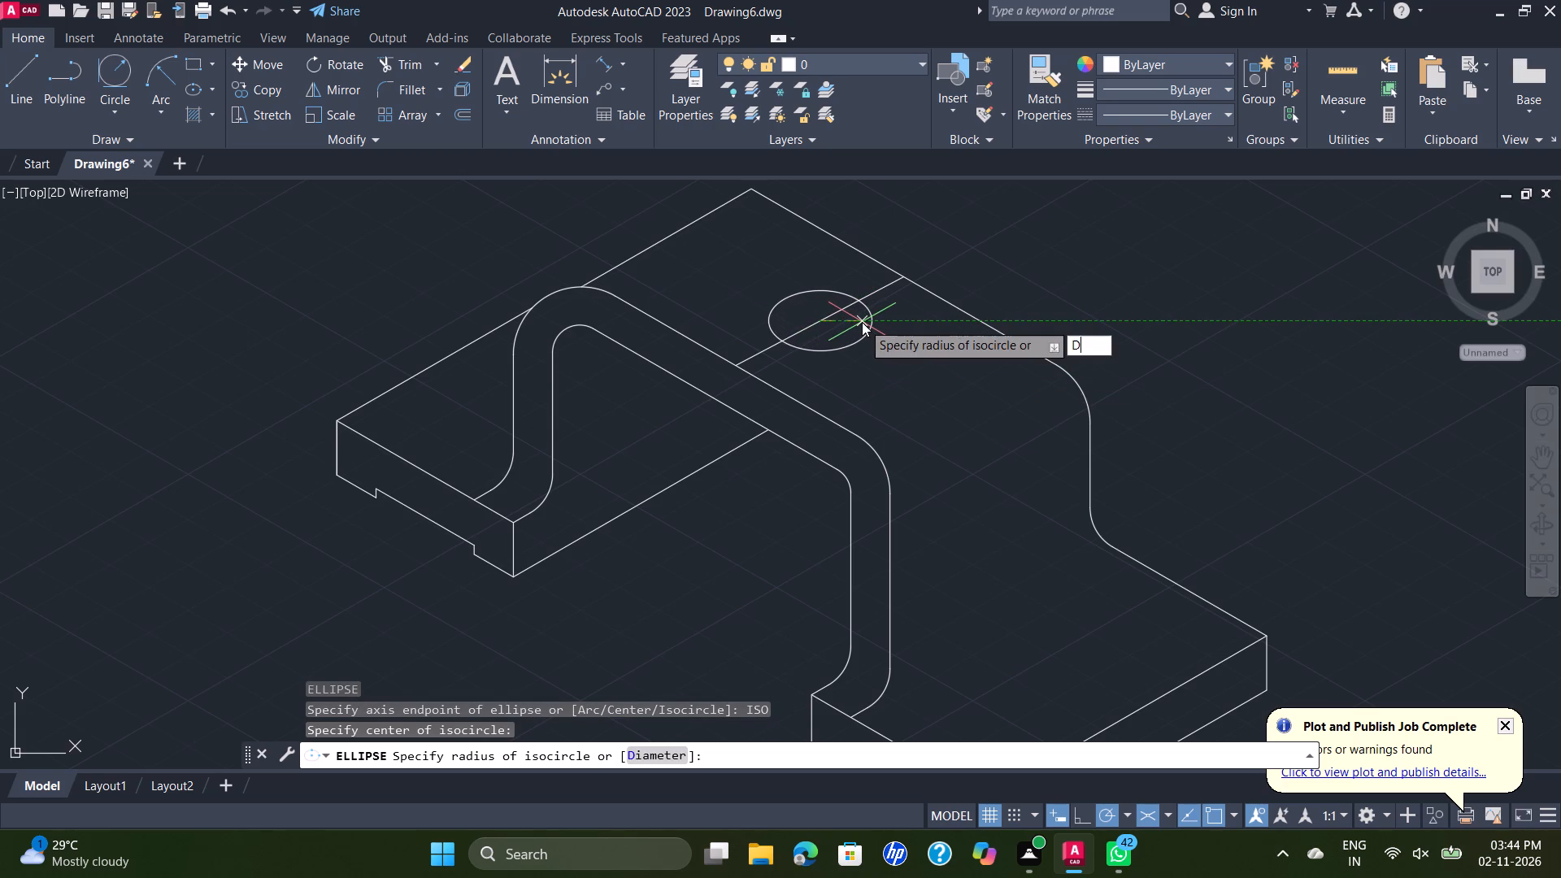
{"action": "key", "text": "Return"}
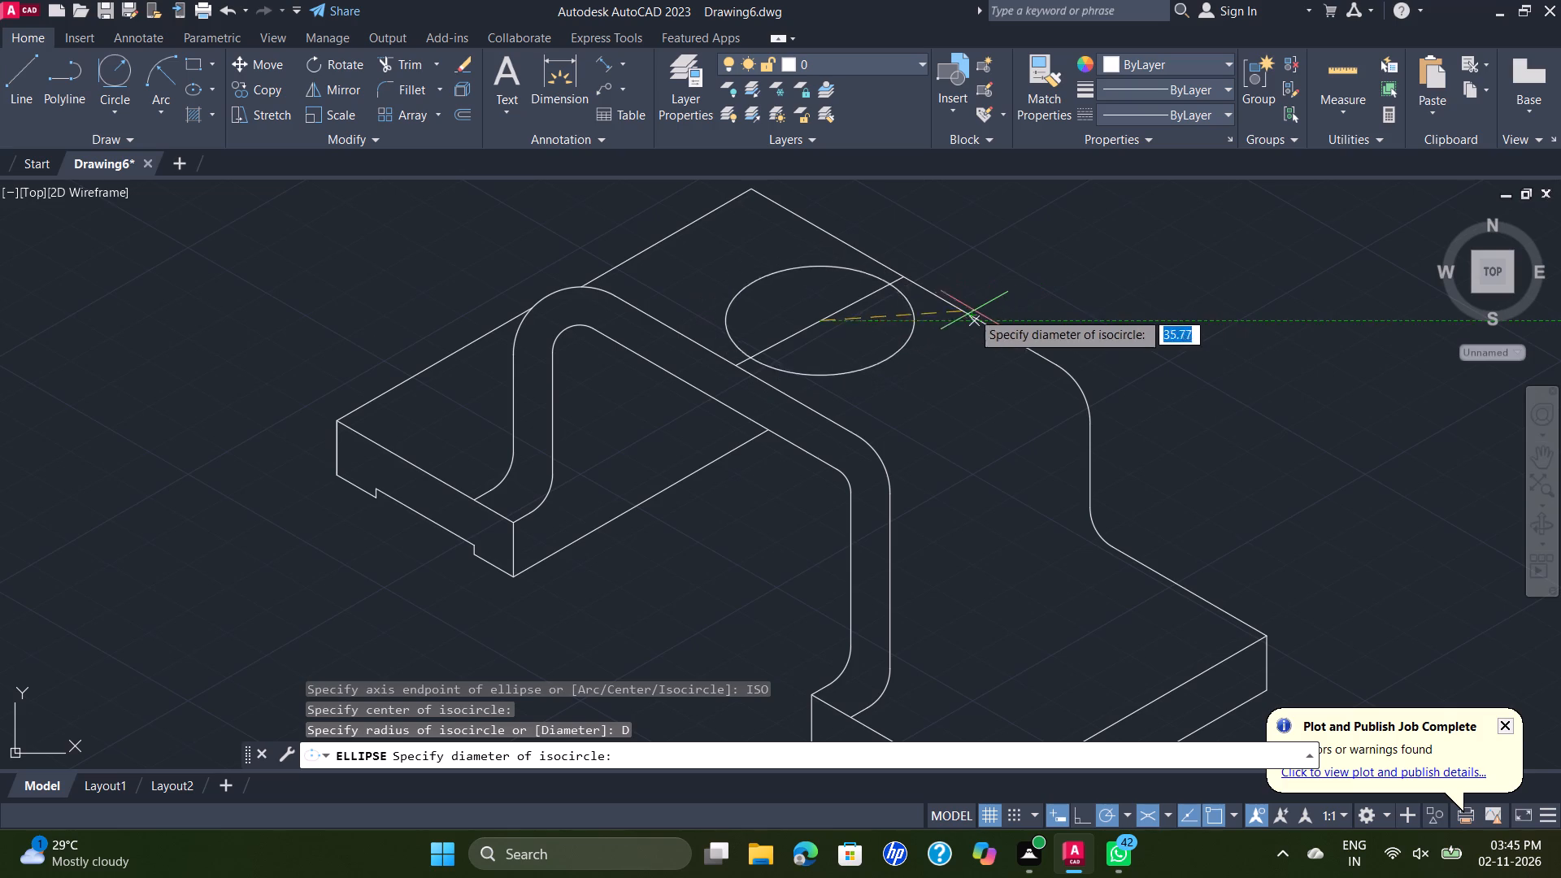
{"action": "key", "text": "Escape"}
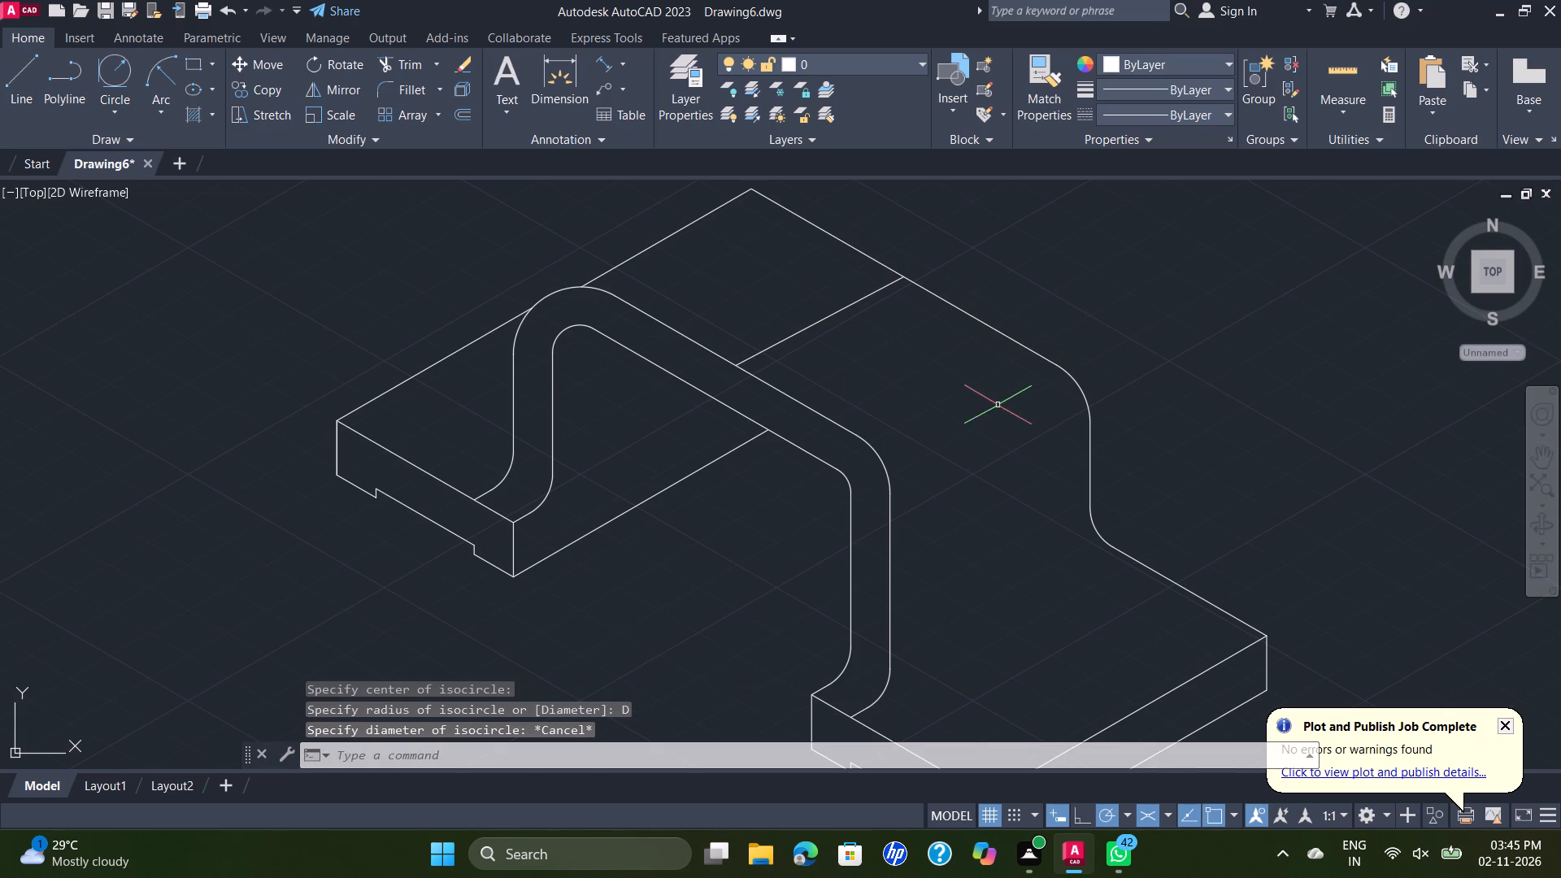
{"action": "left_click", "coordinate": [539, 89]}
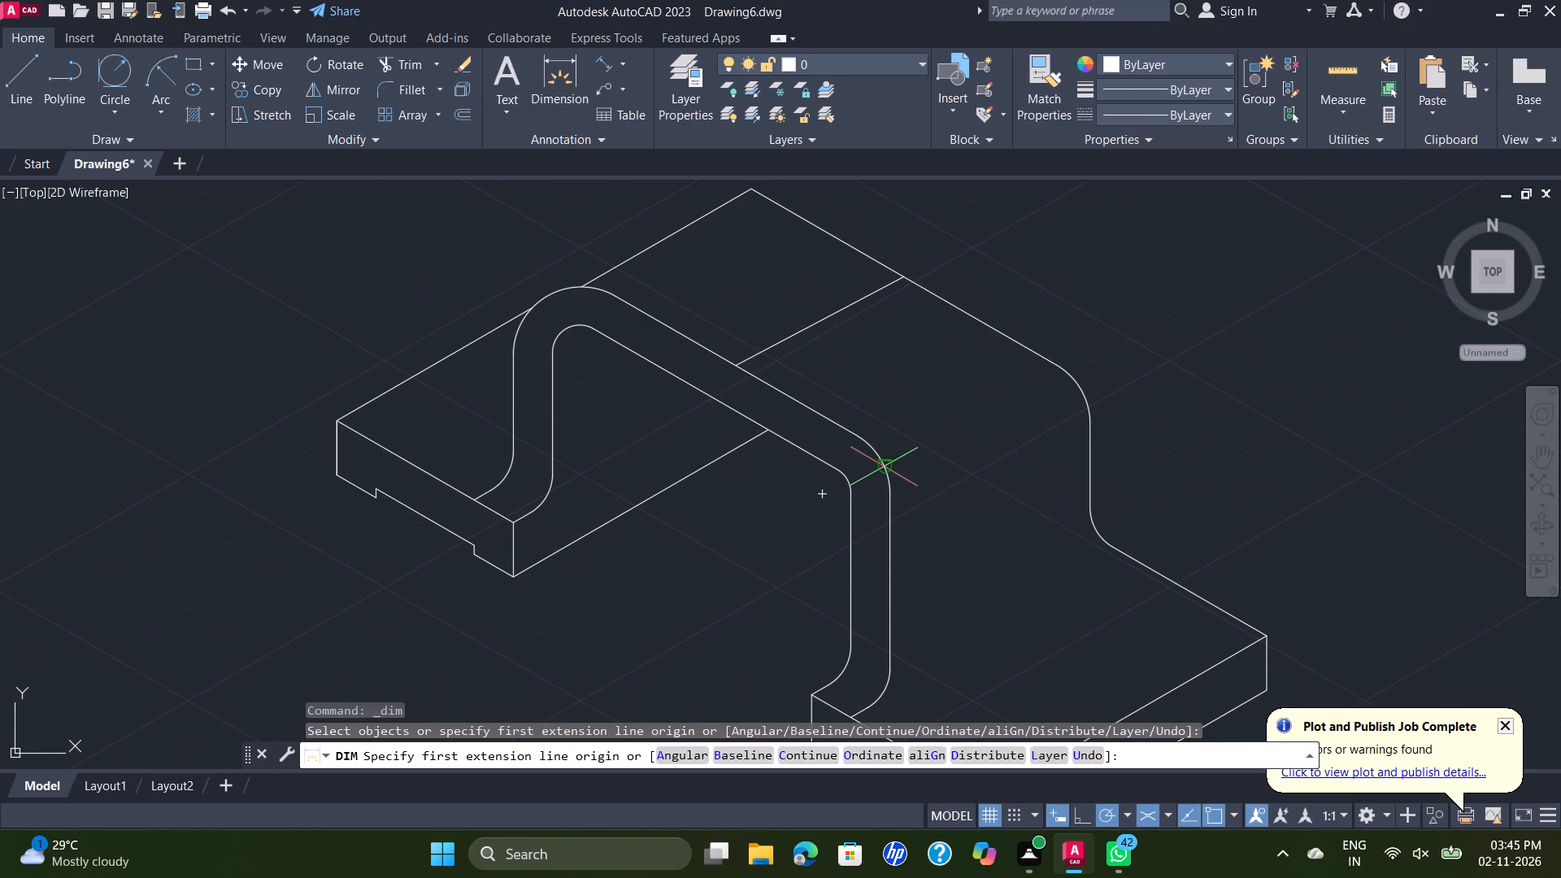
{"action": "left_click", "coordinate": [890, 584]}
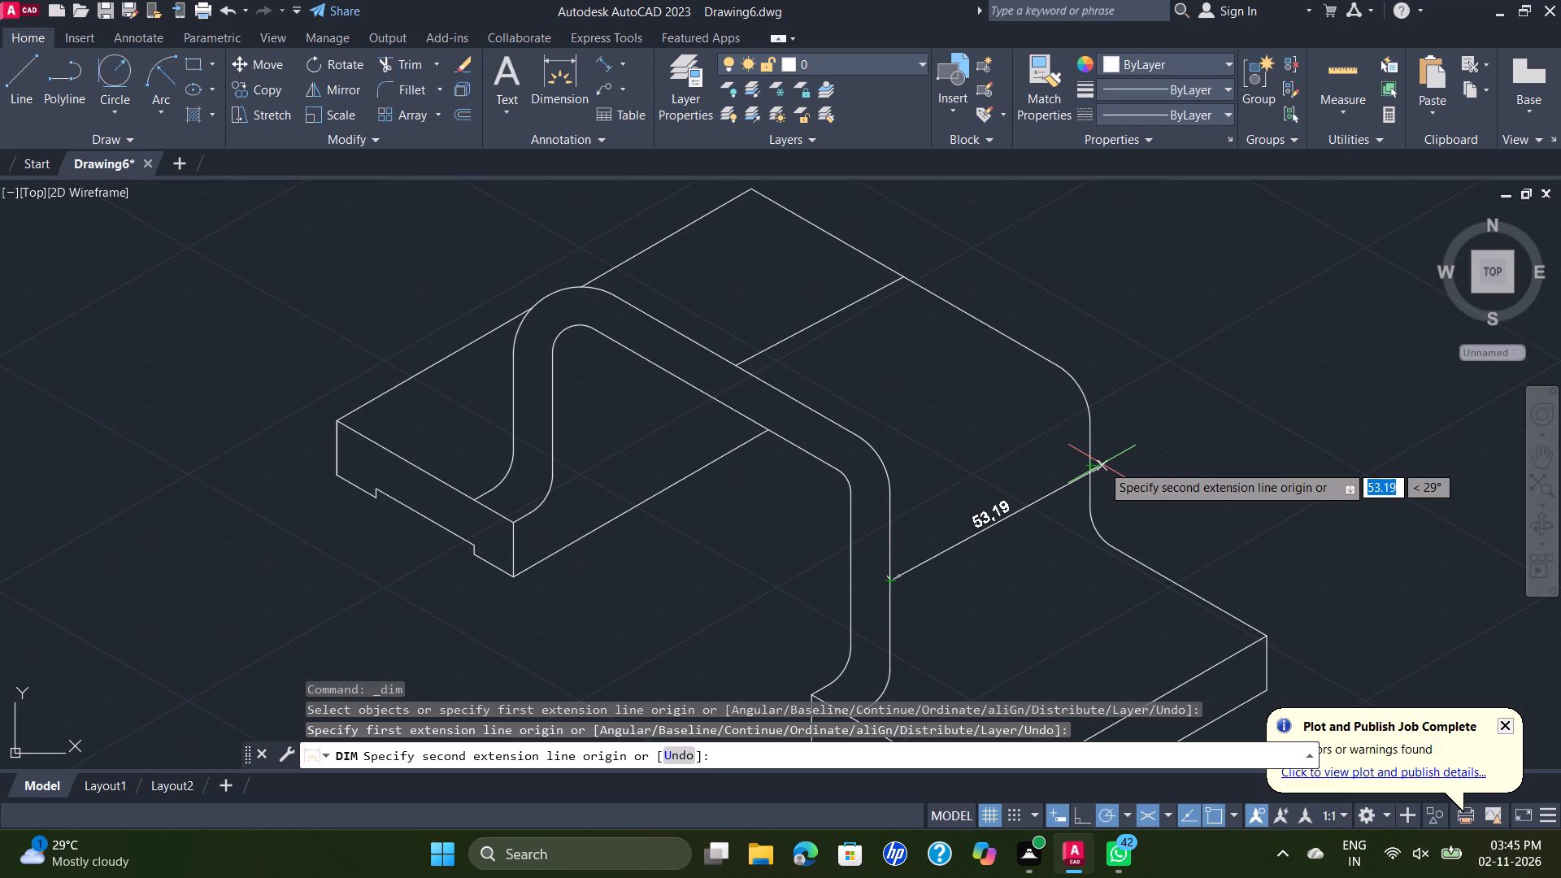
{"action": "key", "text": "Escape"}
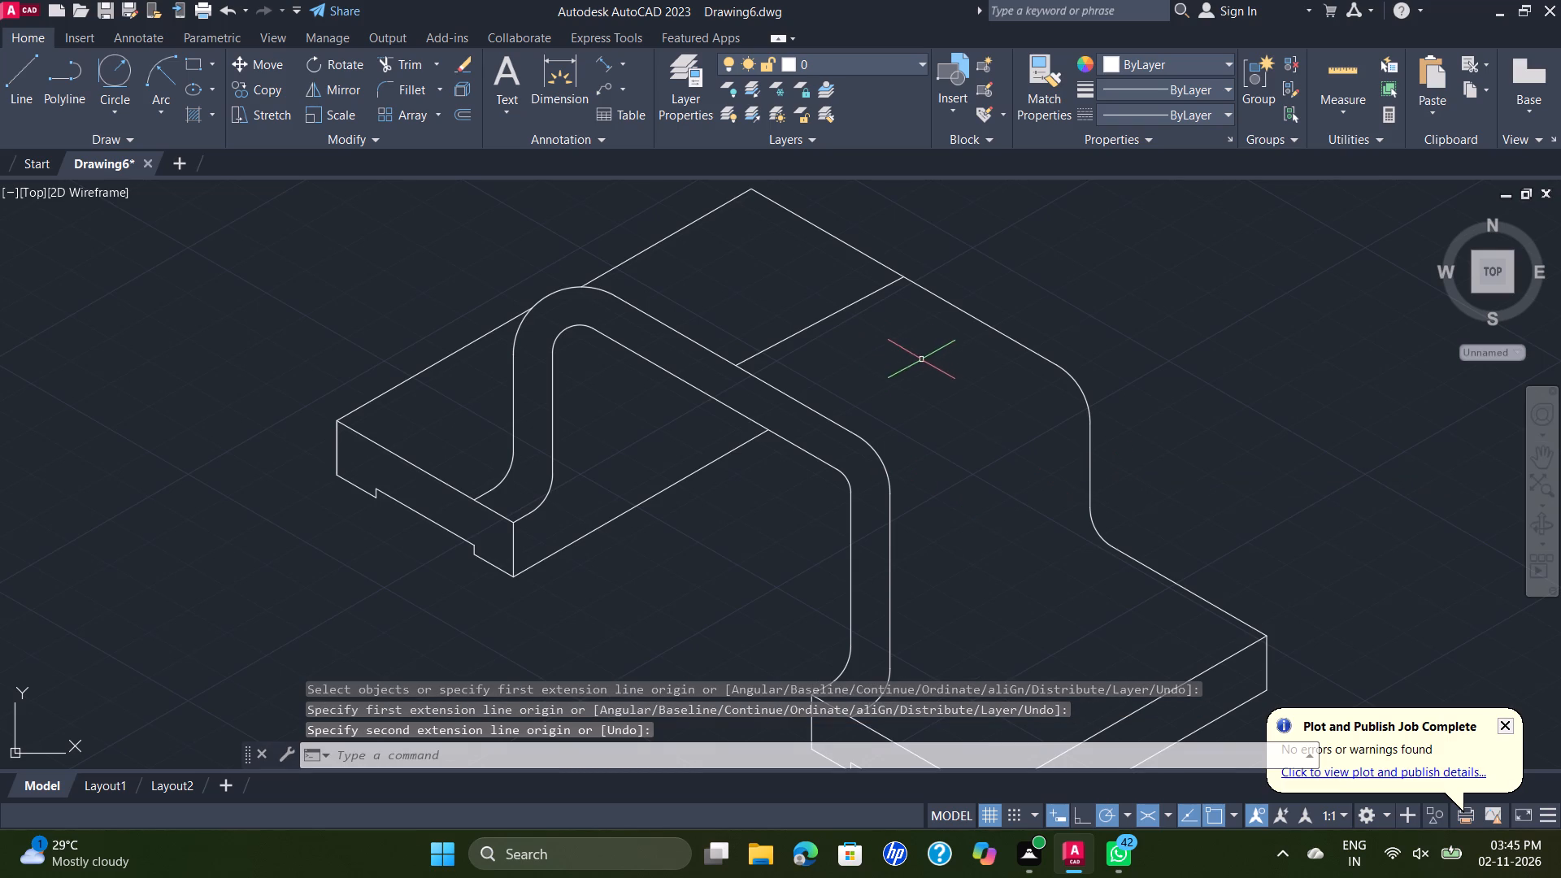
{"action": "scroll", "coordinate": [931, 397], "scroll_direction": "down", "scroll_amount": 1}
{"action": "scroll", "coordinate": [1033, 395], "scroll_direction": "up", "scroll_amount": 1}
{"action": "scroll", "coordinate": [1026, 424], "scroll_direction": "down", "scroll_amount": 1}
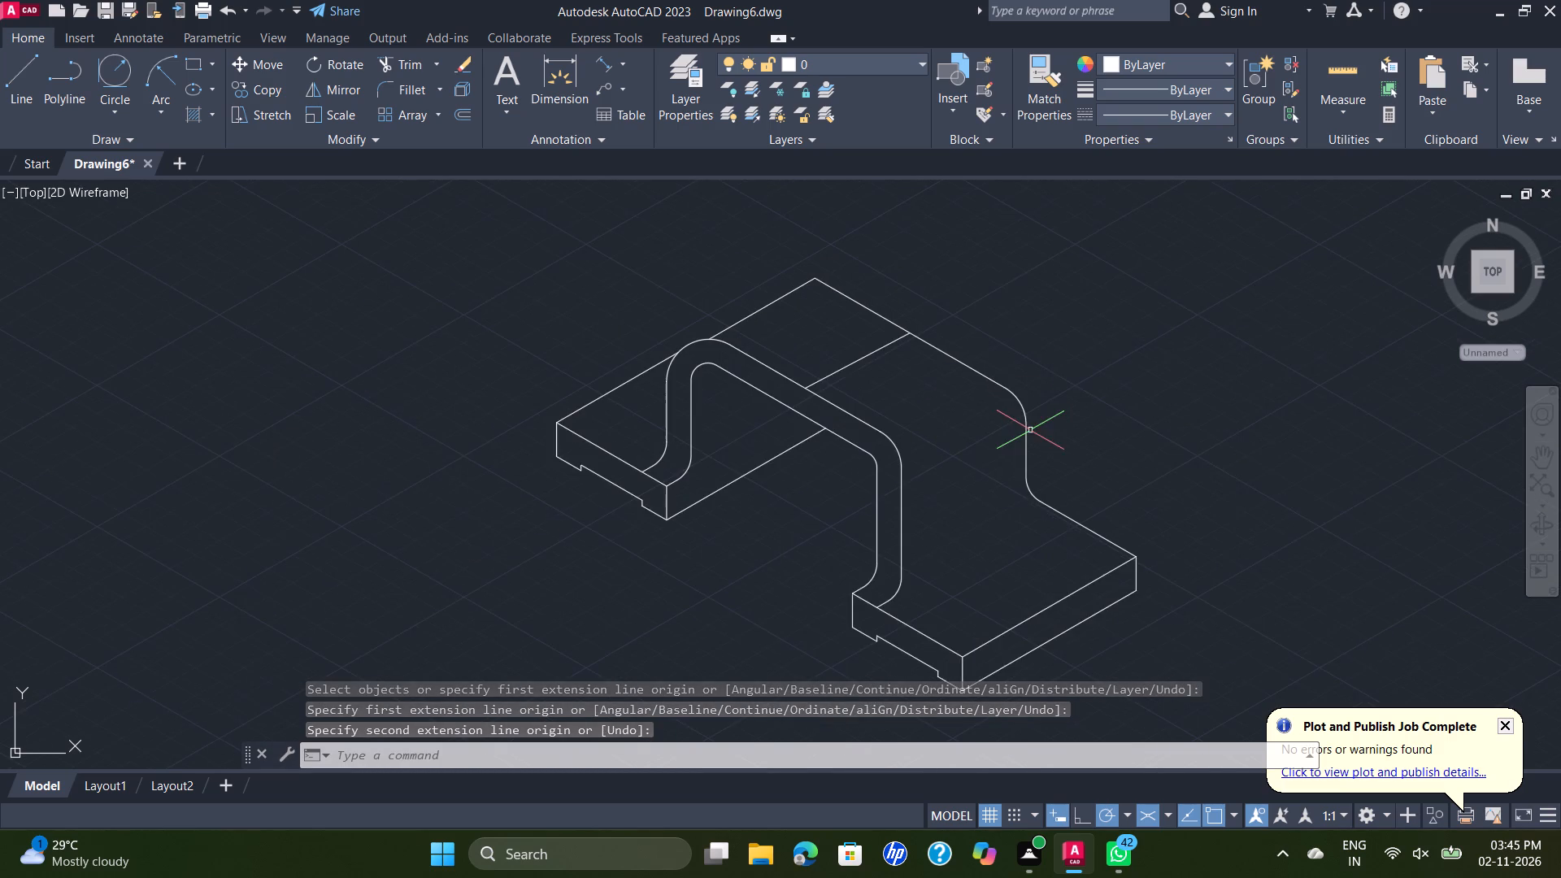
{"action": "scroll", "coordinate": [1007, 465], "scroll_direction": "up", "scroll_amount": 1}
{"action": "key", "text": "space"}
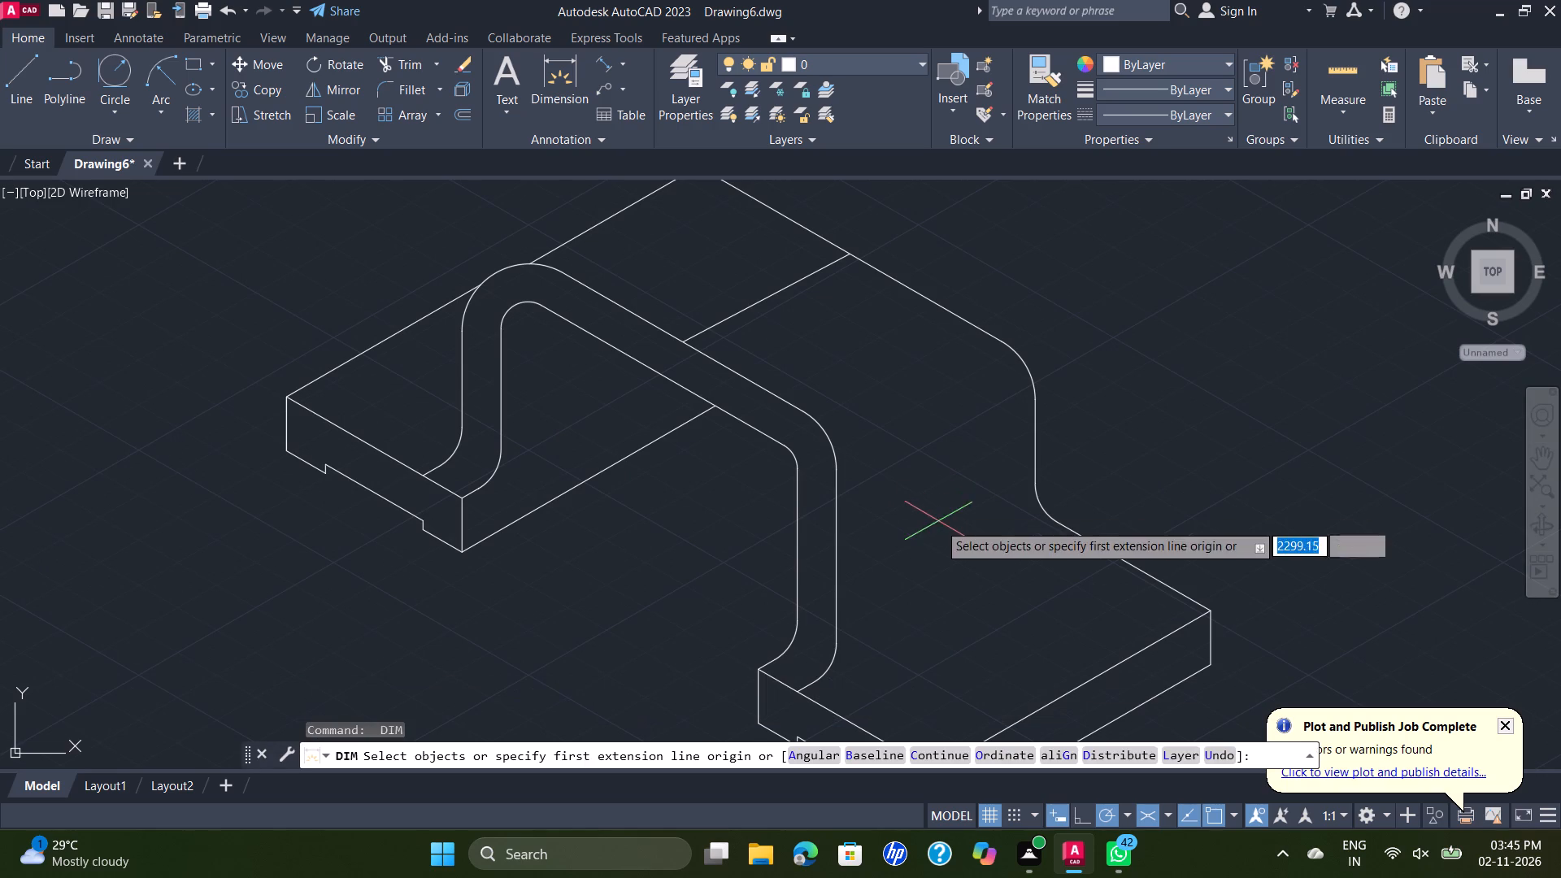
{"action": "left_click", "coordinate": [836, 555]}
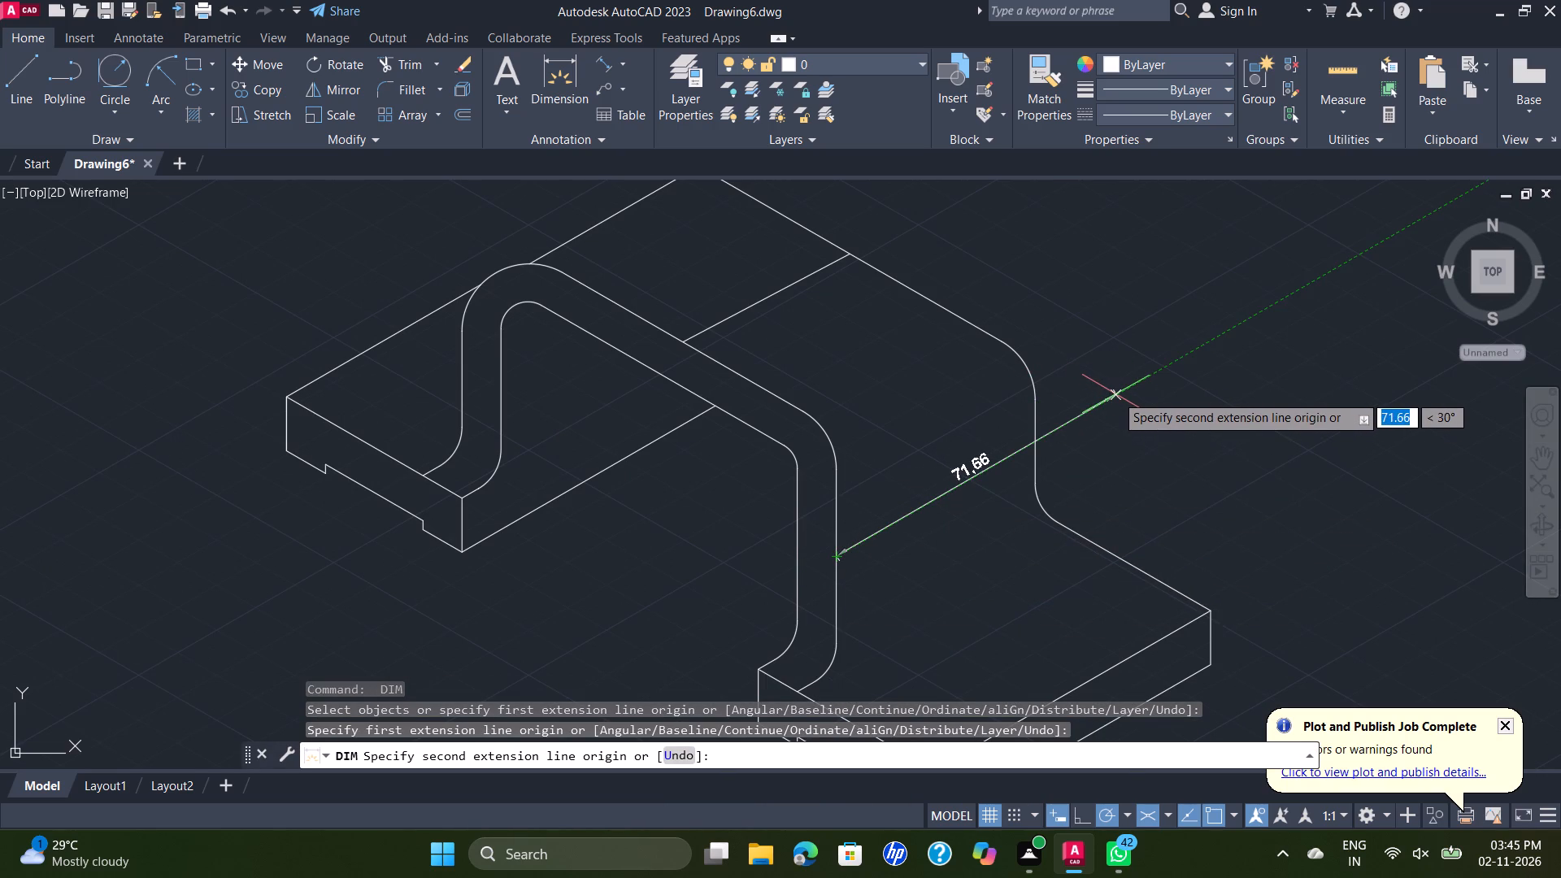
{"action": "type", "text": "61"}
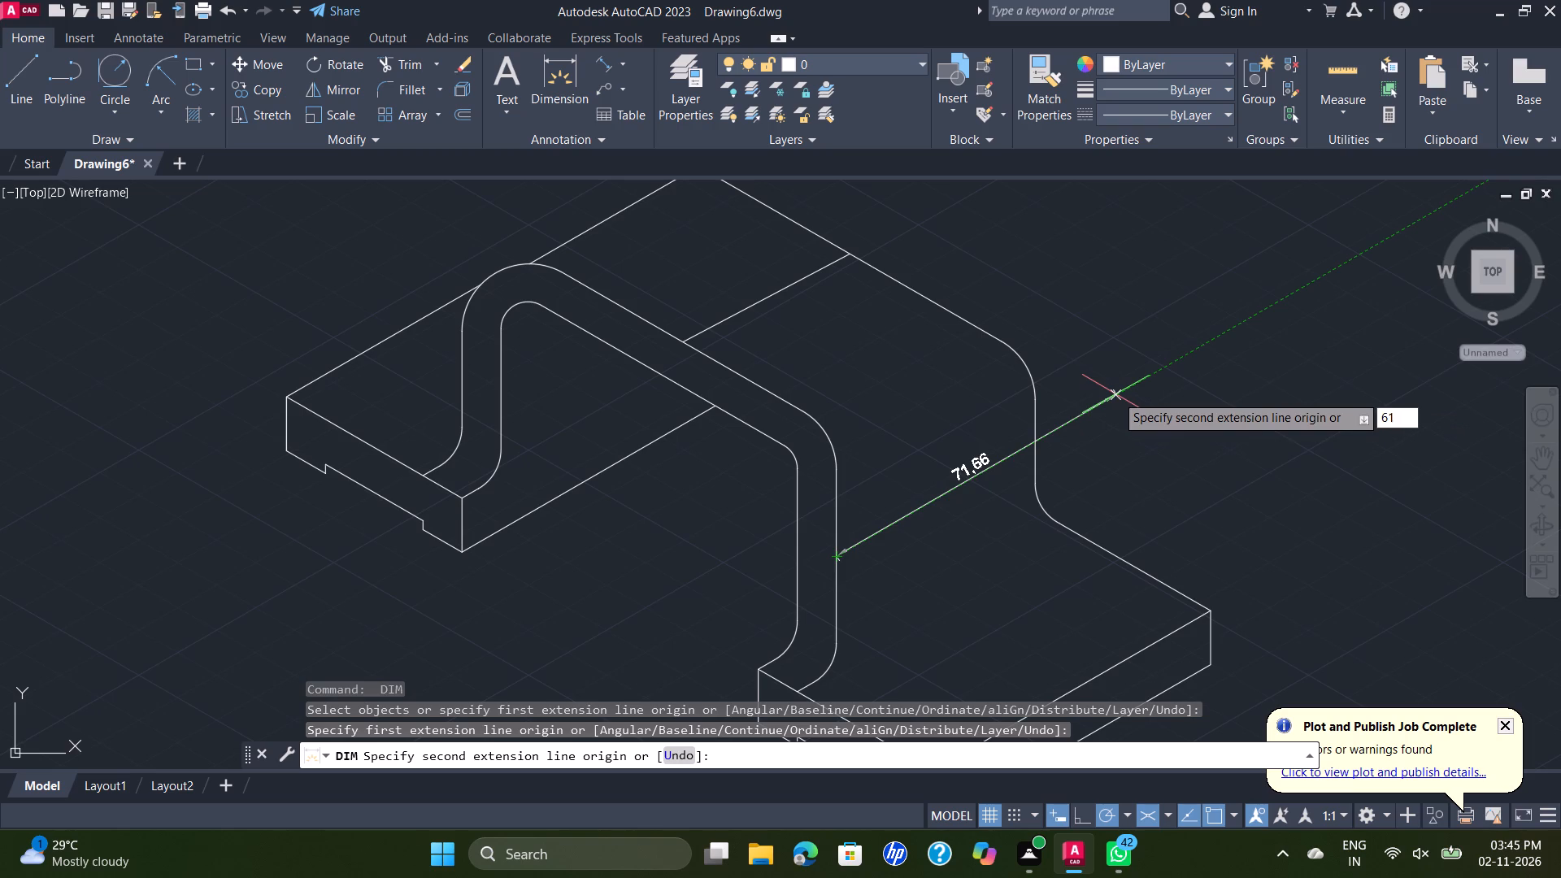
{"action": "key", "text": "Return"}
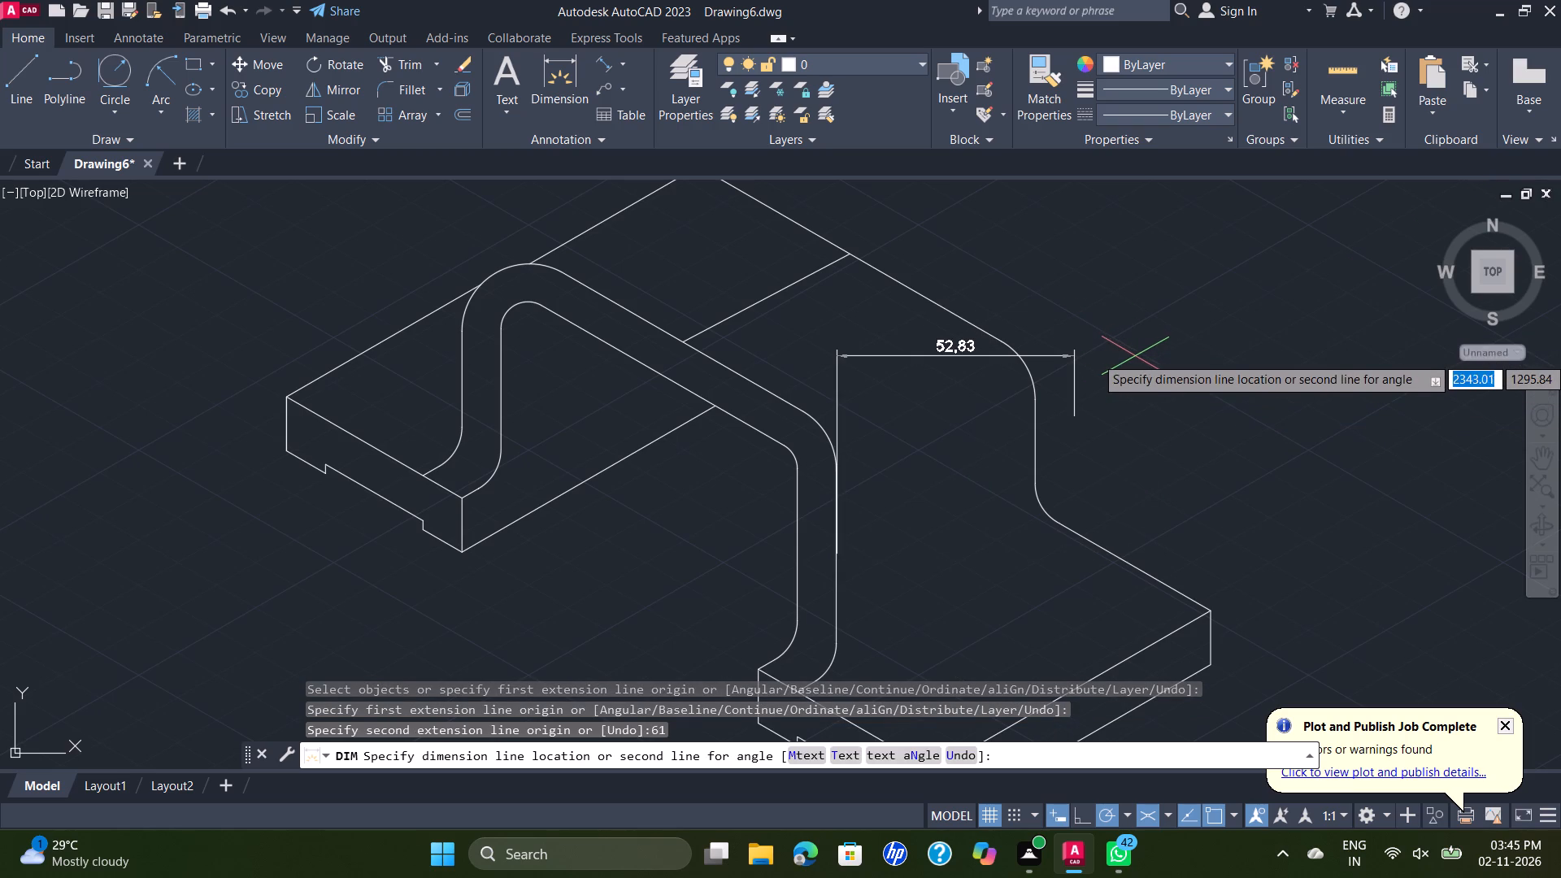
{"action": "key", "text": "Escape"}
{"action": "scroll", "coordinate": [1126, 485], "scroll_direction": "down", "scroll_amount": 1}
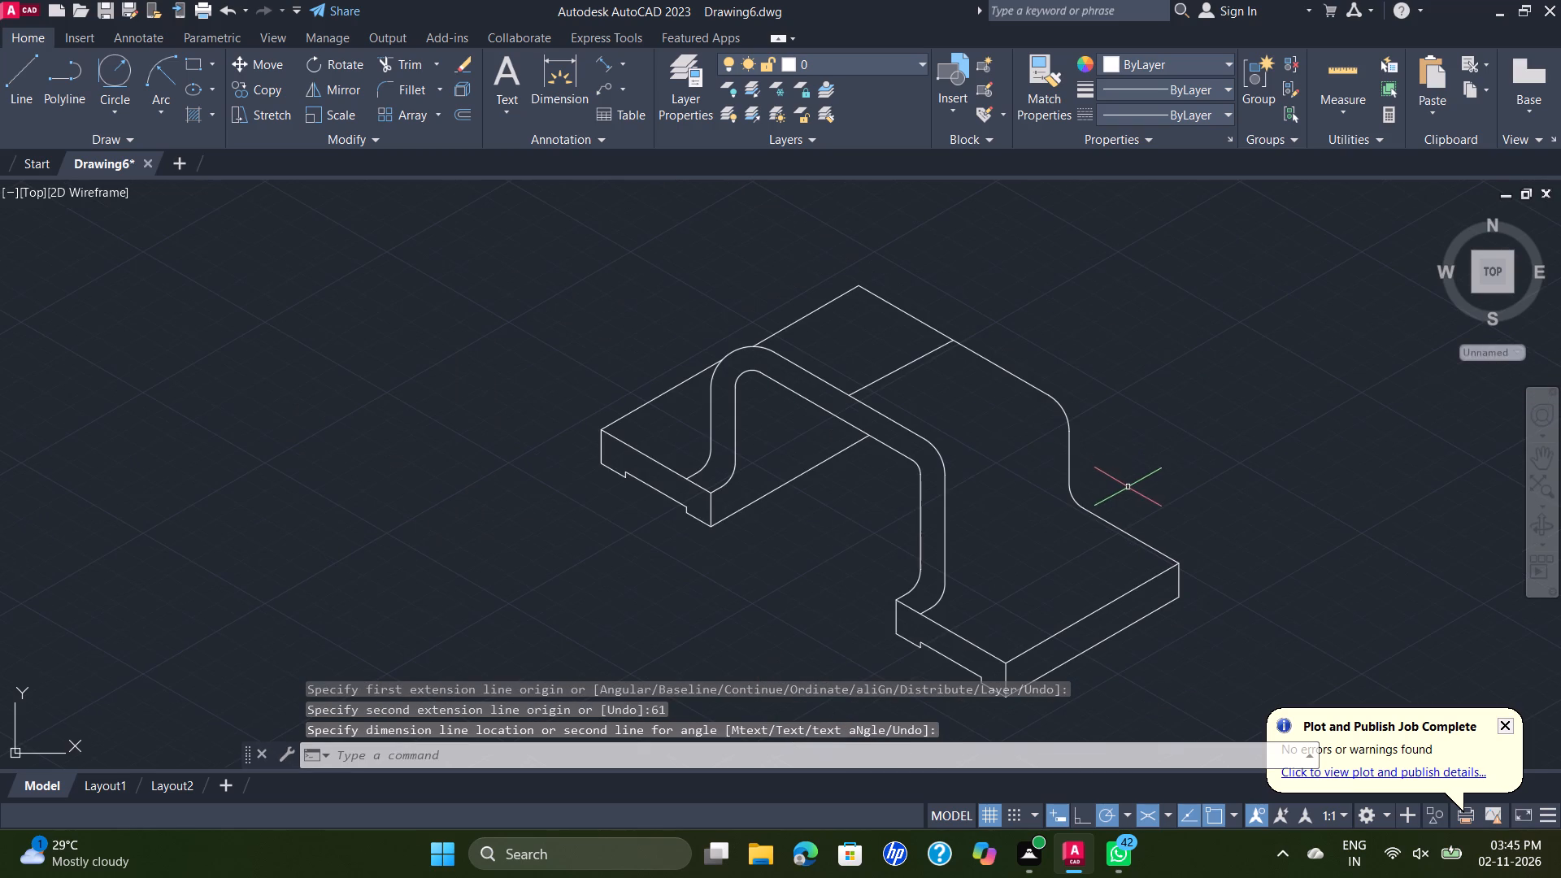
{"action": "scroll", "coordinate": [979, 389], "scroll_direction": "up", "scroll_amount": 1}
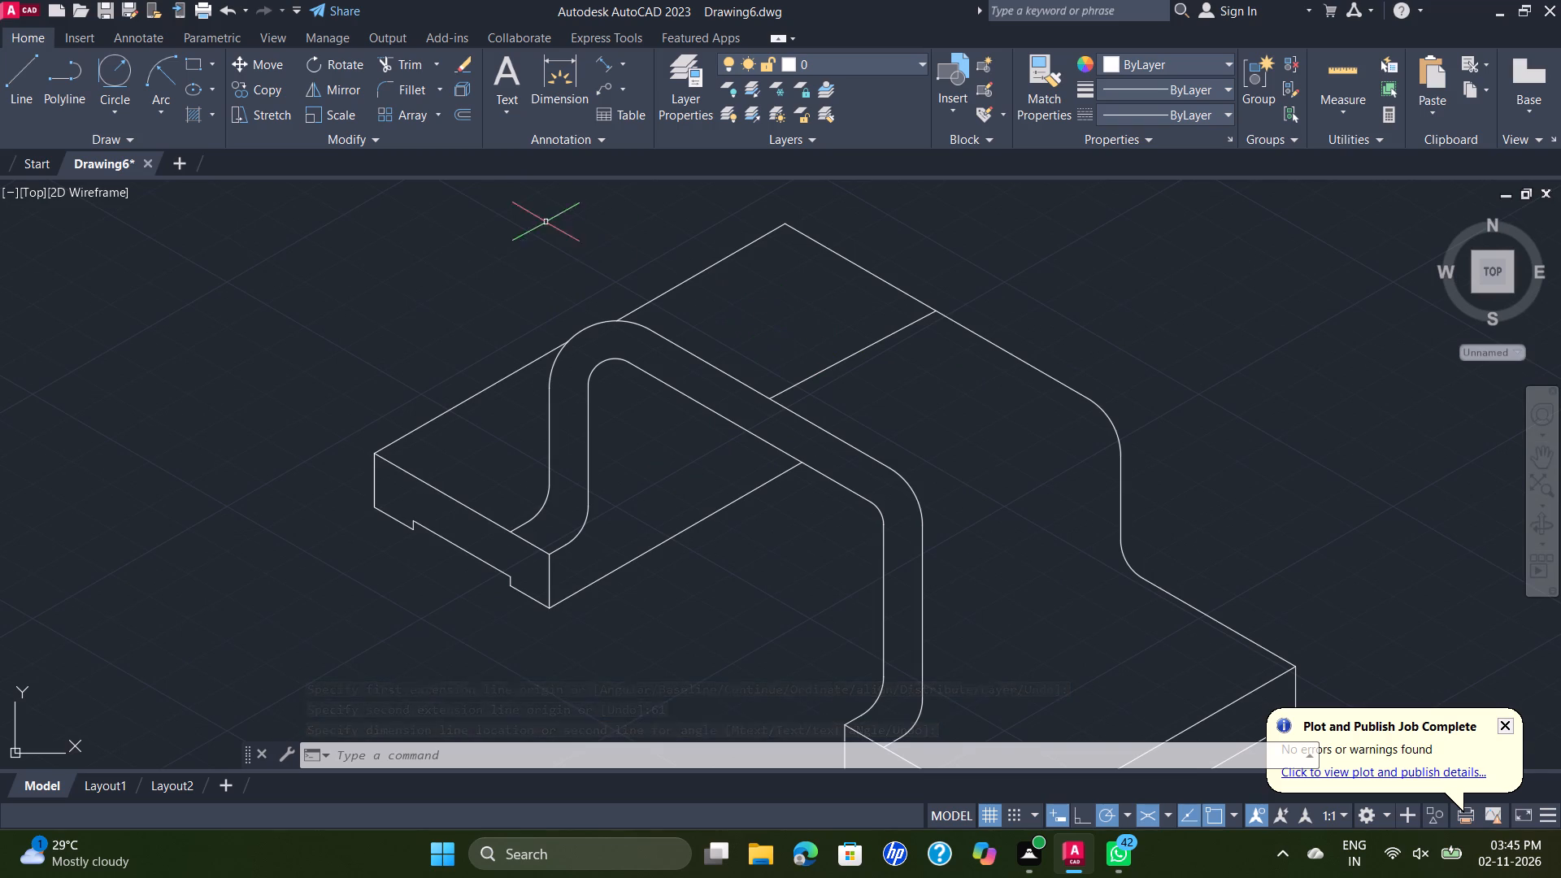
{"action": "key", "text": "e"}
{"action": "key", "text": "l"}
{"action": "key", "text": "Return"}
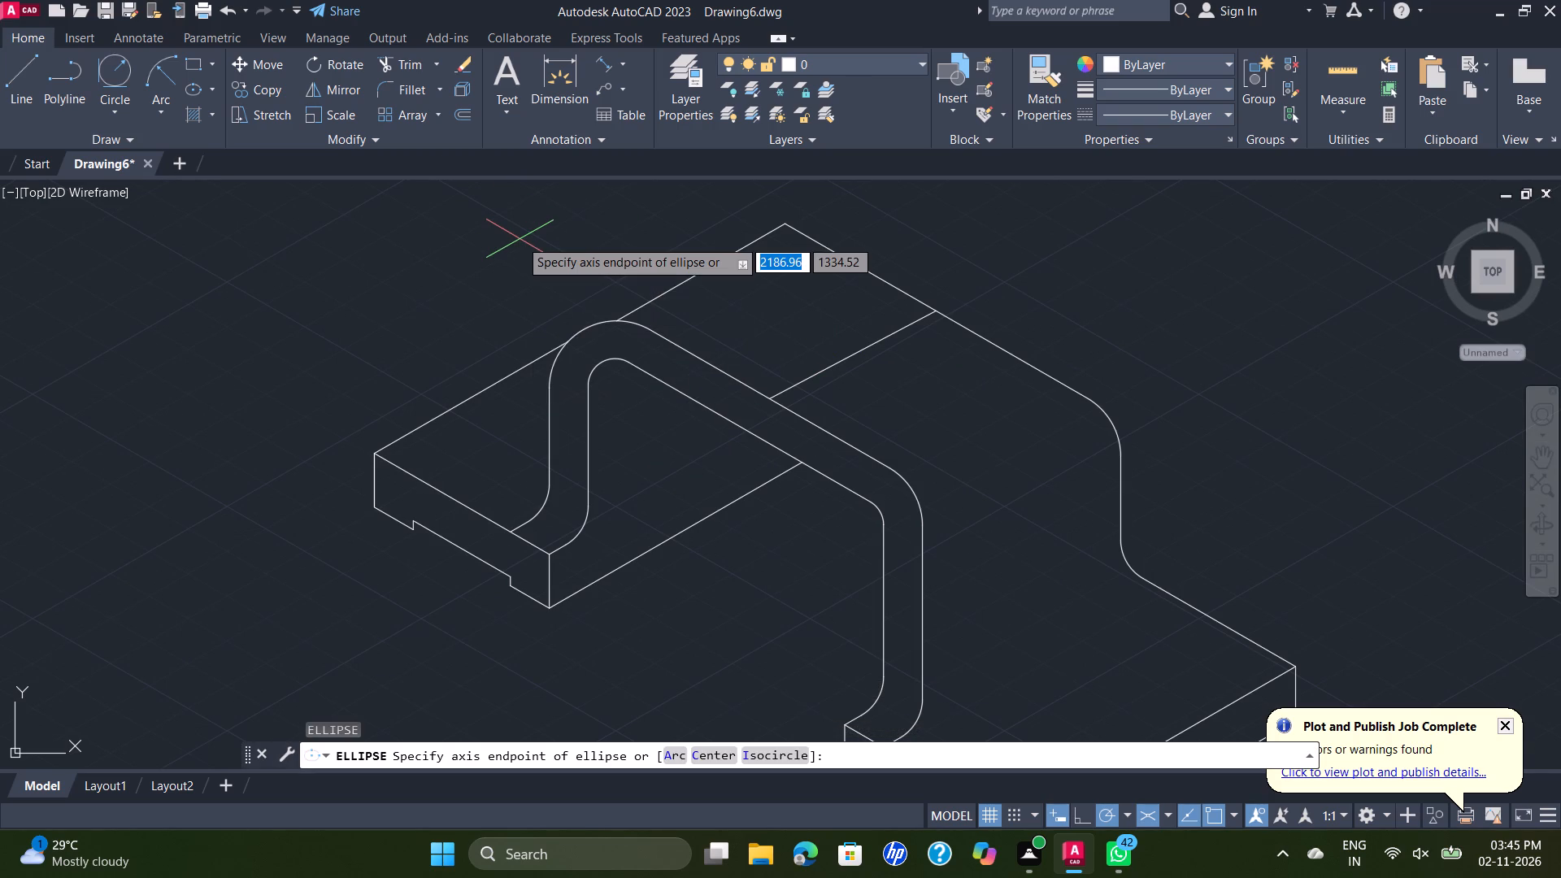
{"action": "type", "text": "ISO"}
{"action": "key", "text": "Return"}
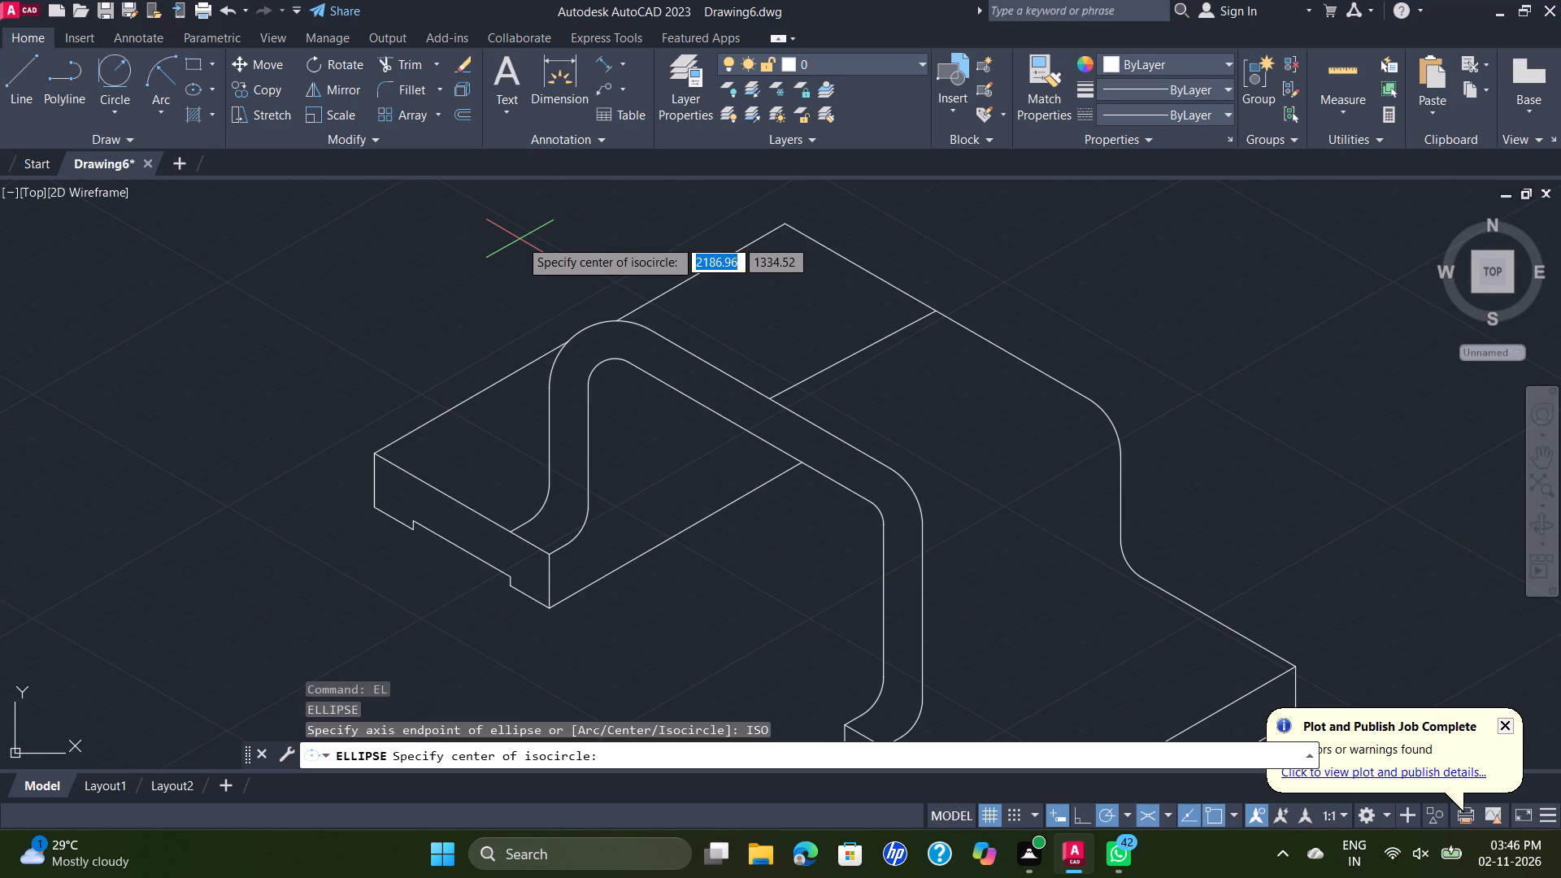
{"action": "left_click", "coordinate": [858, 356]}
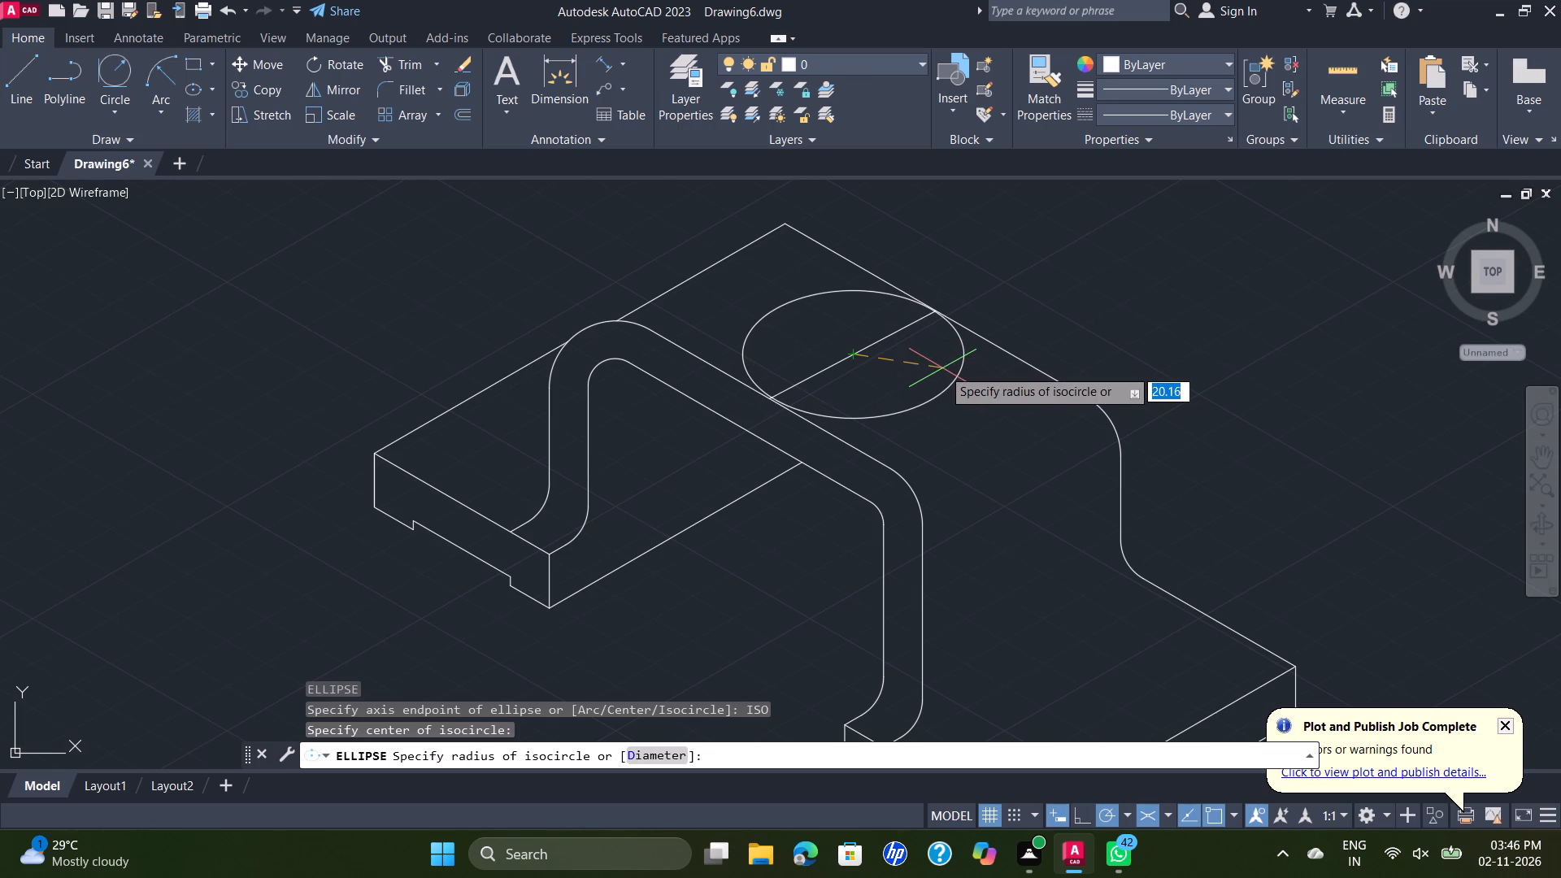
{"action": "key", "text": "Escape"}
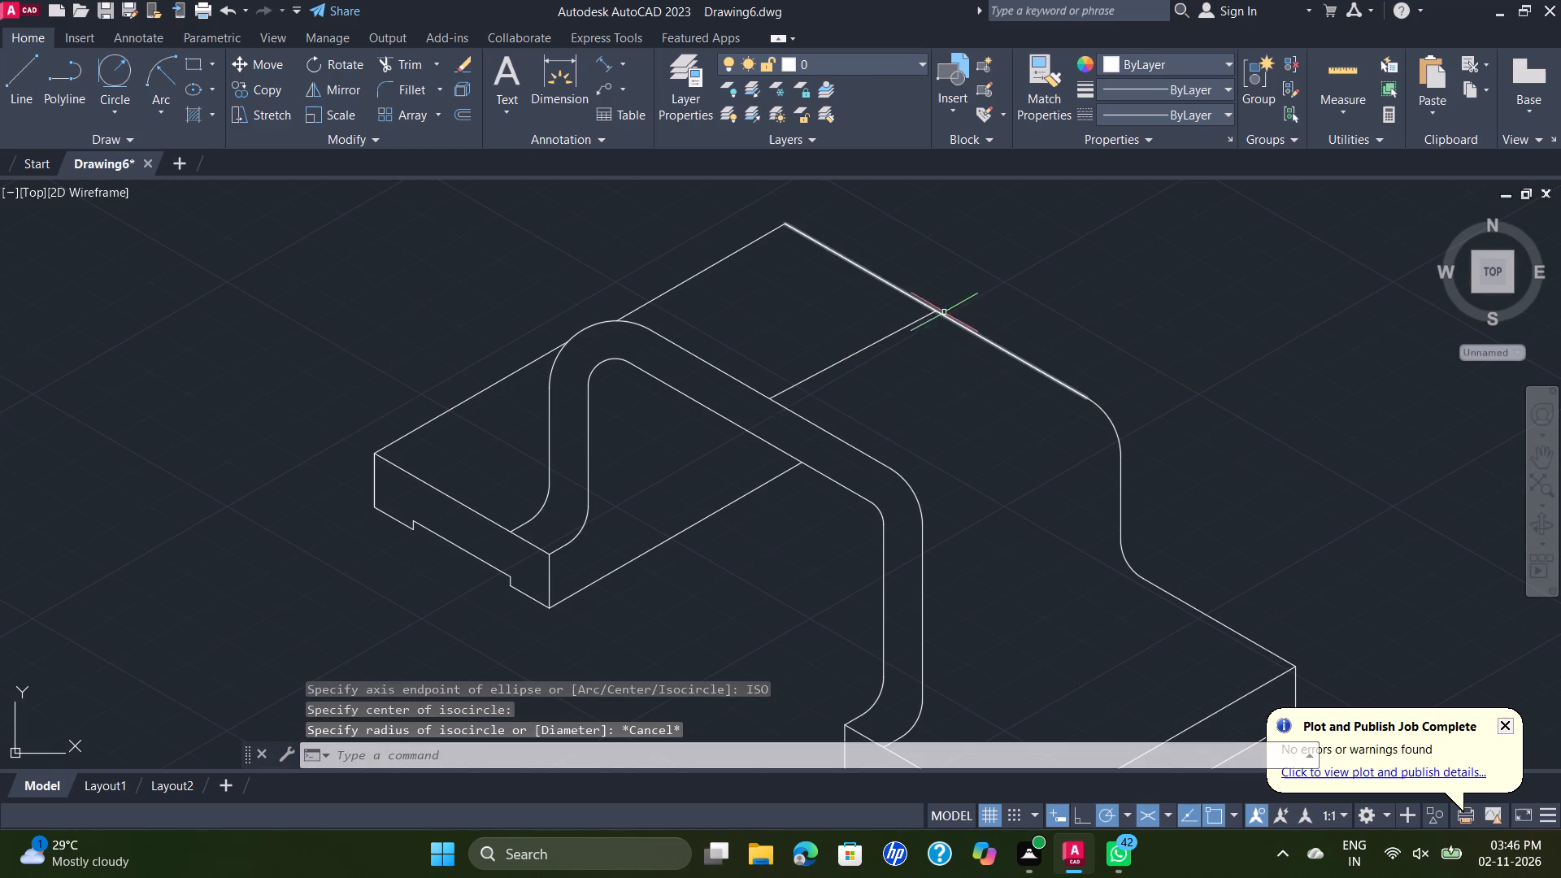
Erase the line across the arch's top face between its front and rear long edges.
{"action": "left_click", "coordinate": [929, 312]}
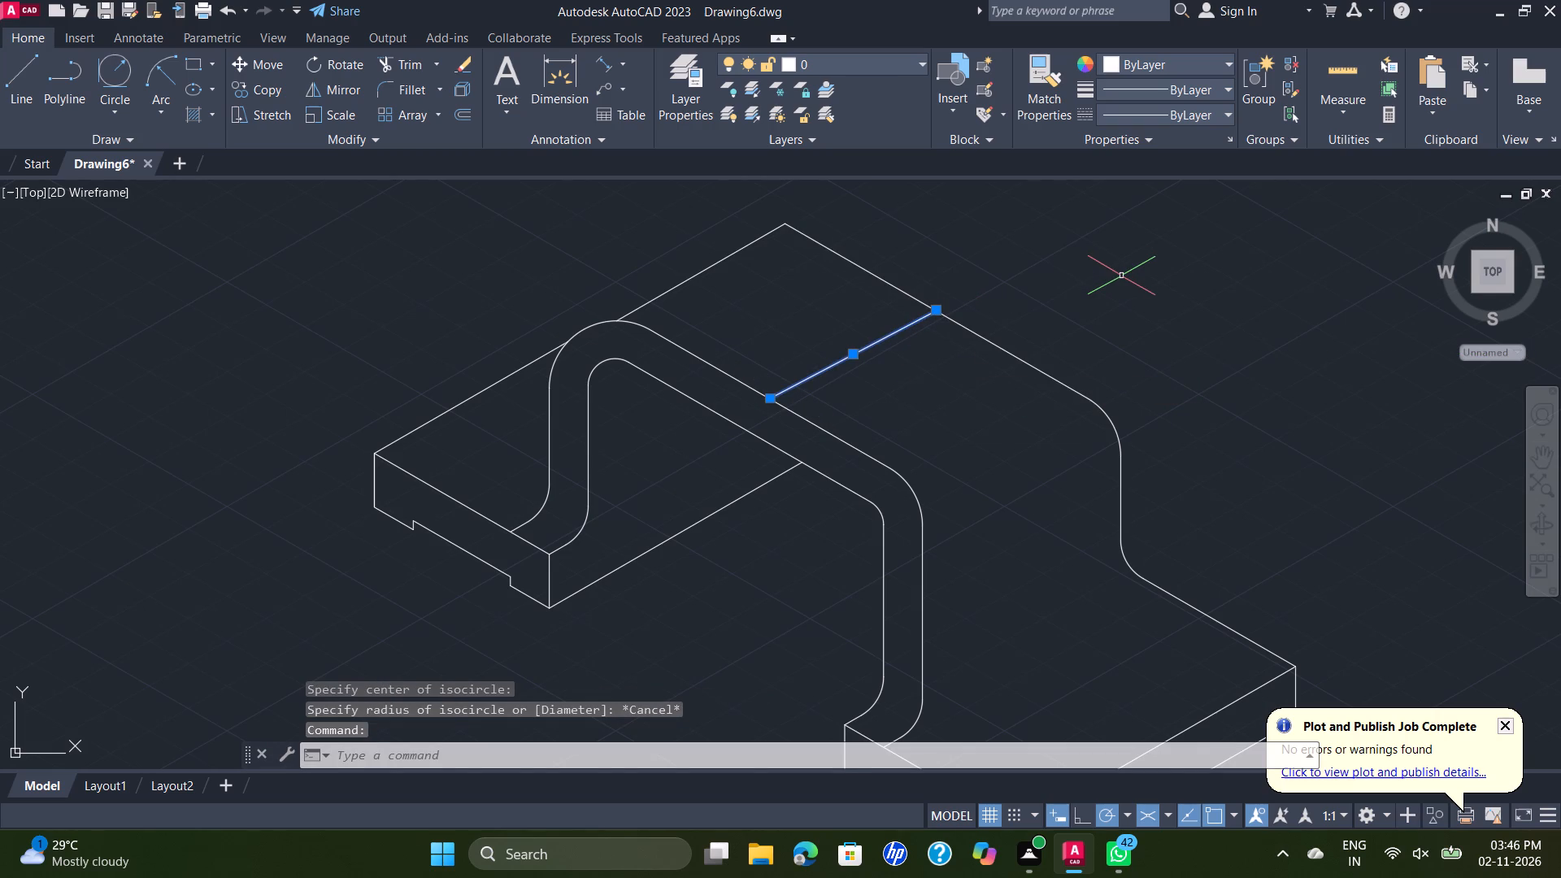
{"action": "key", "text": "Delete"}
Draw a 61-unit line at 30° from the midpoint of the arch top face's front long edge, across the face towards the rear.
{"action": "left_click", "coordinate": [18, 80]}
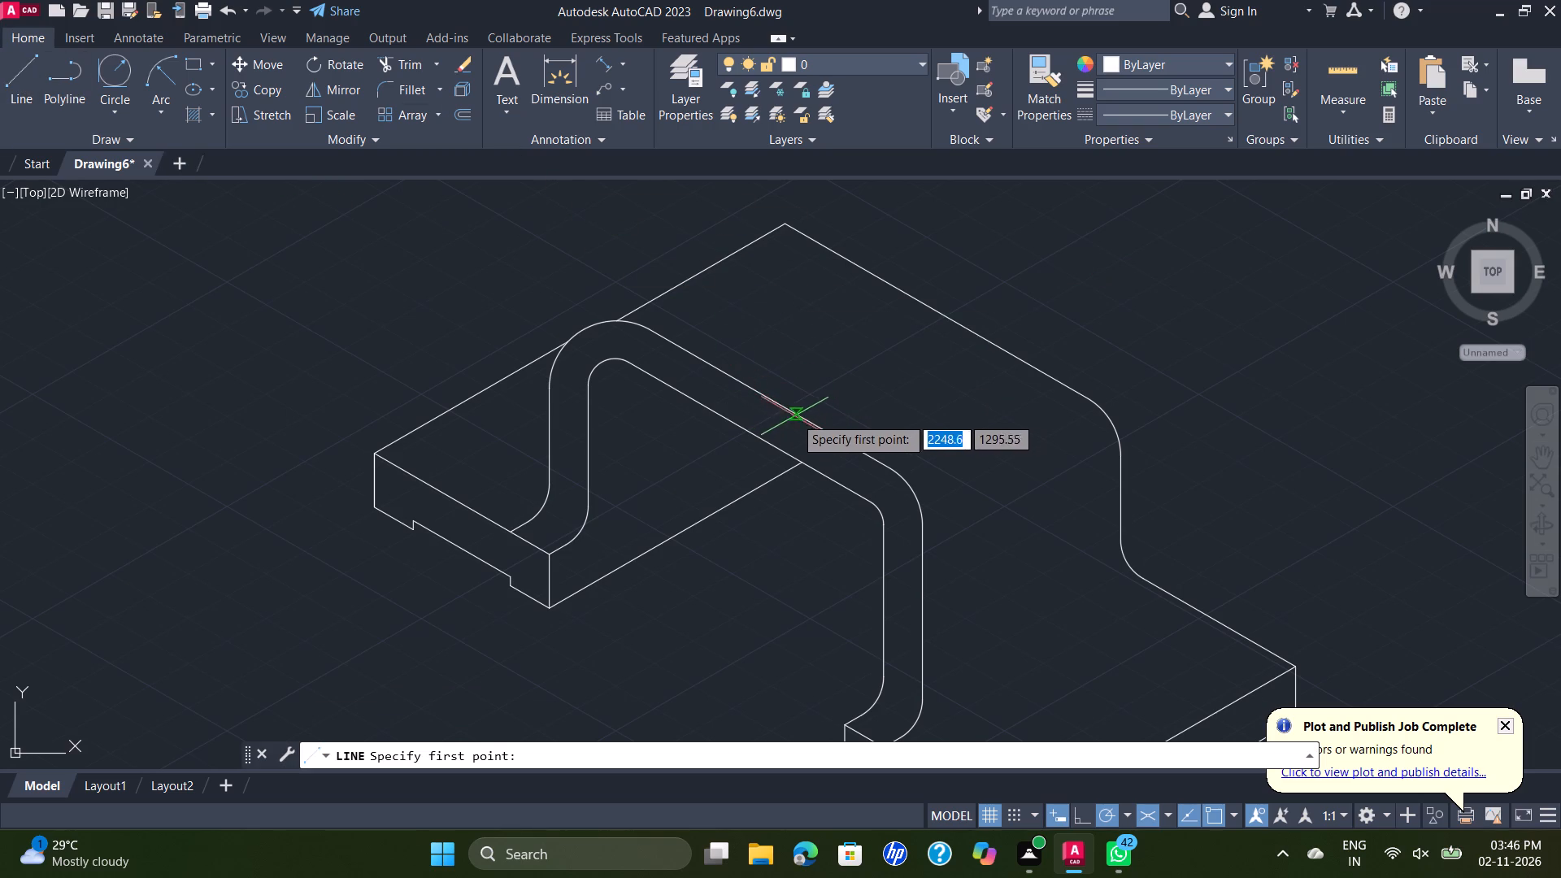
{"action": "left_click", "coordinate": [771, 399]}
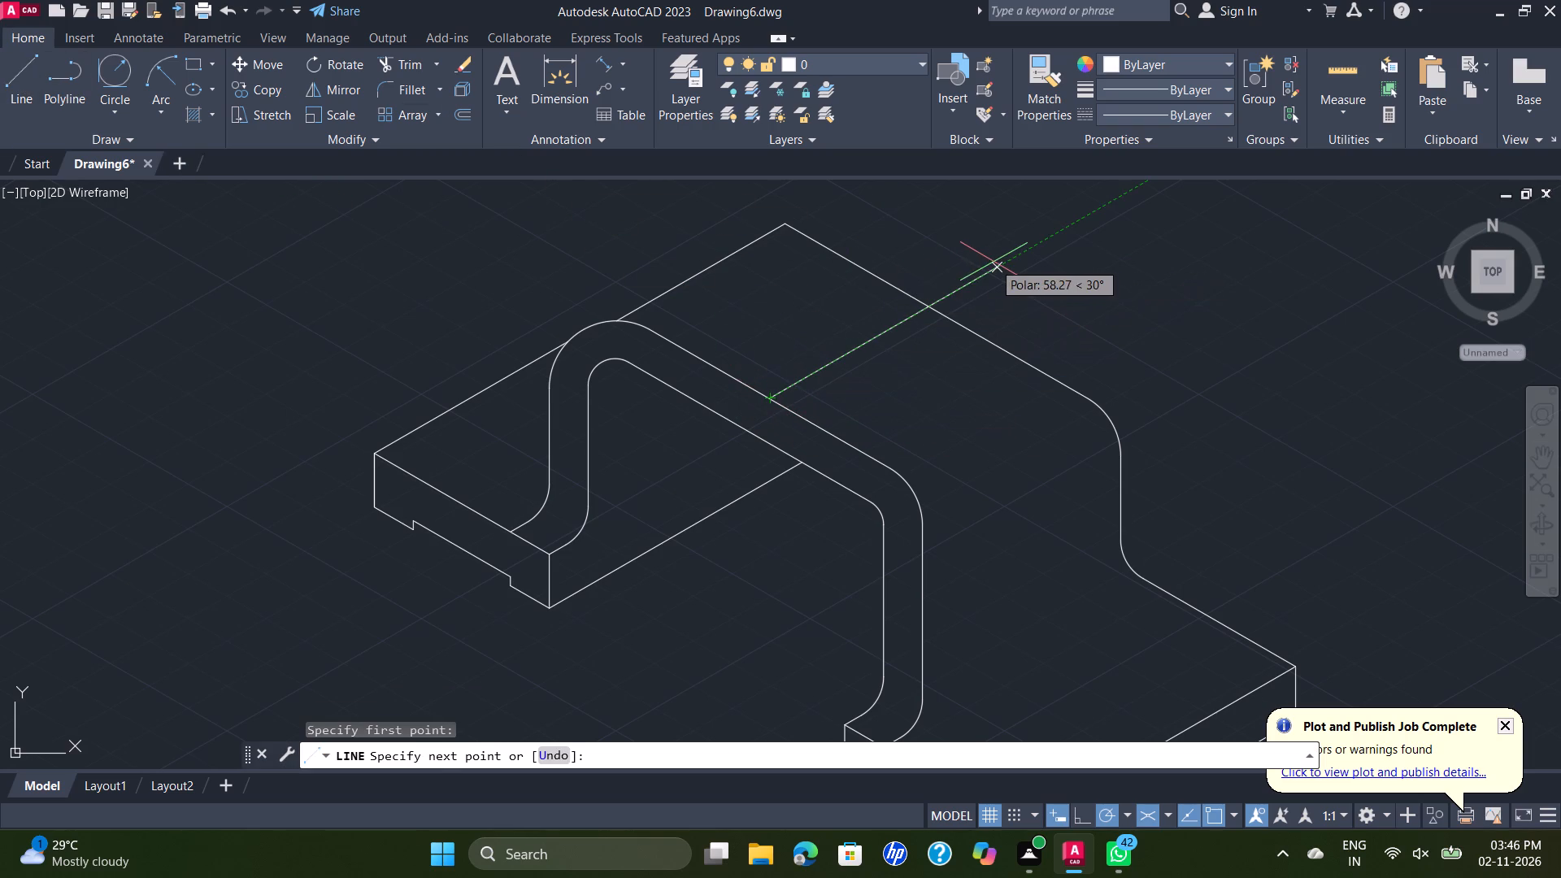
{"action": "type", "text": "61"}
{"action": "key", "text": "Return"}
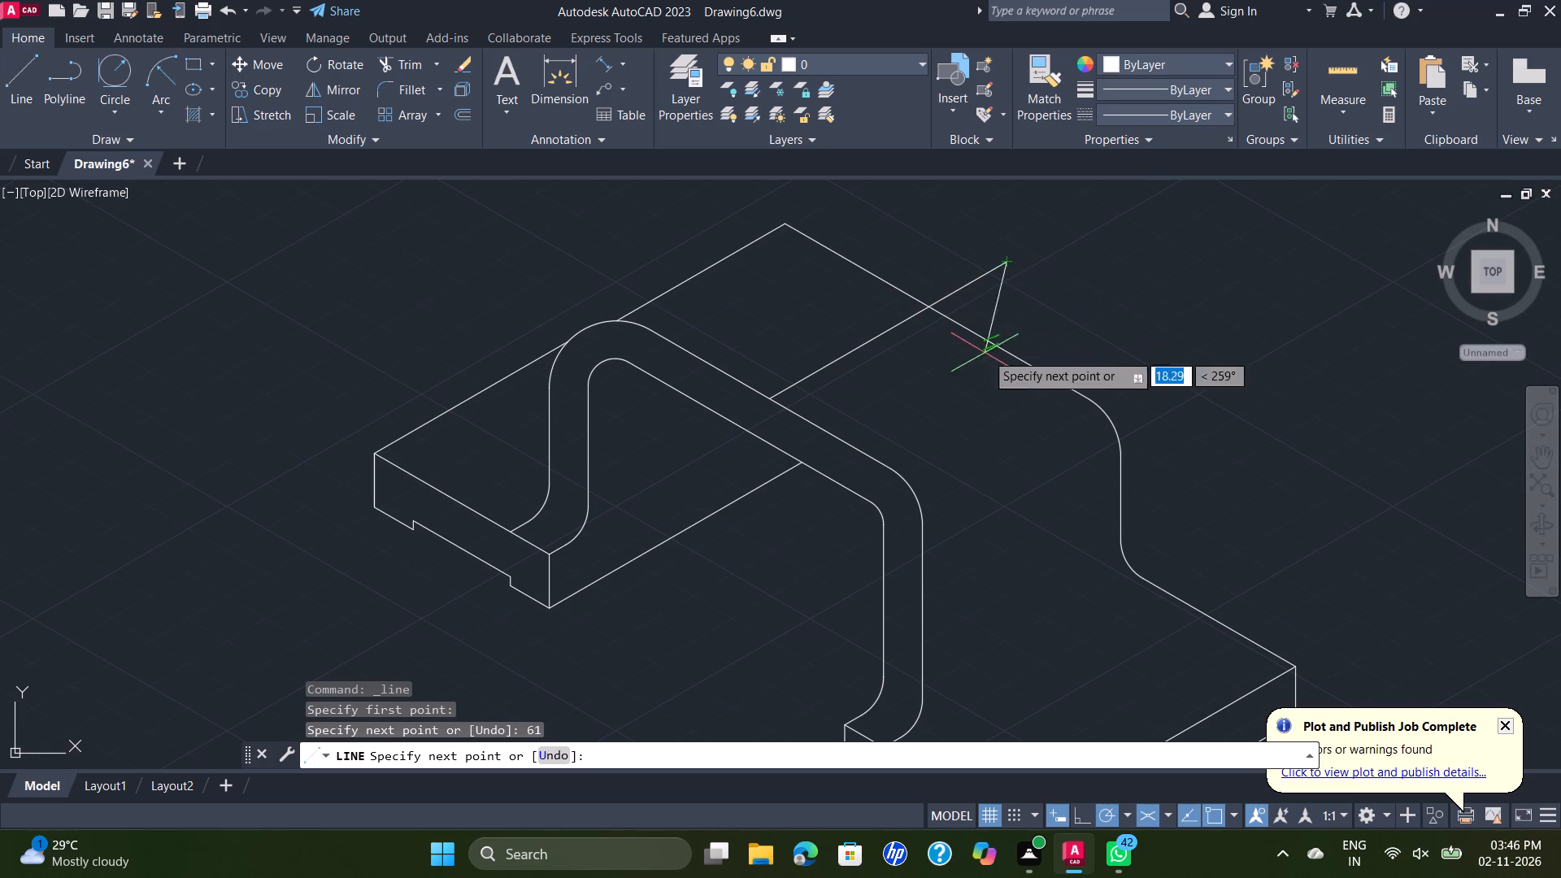
{"action": "key", "text": "Escape"}
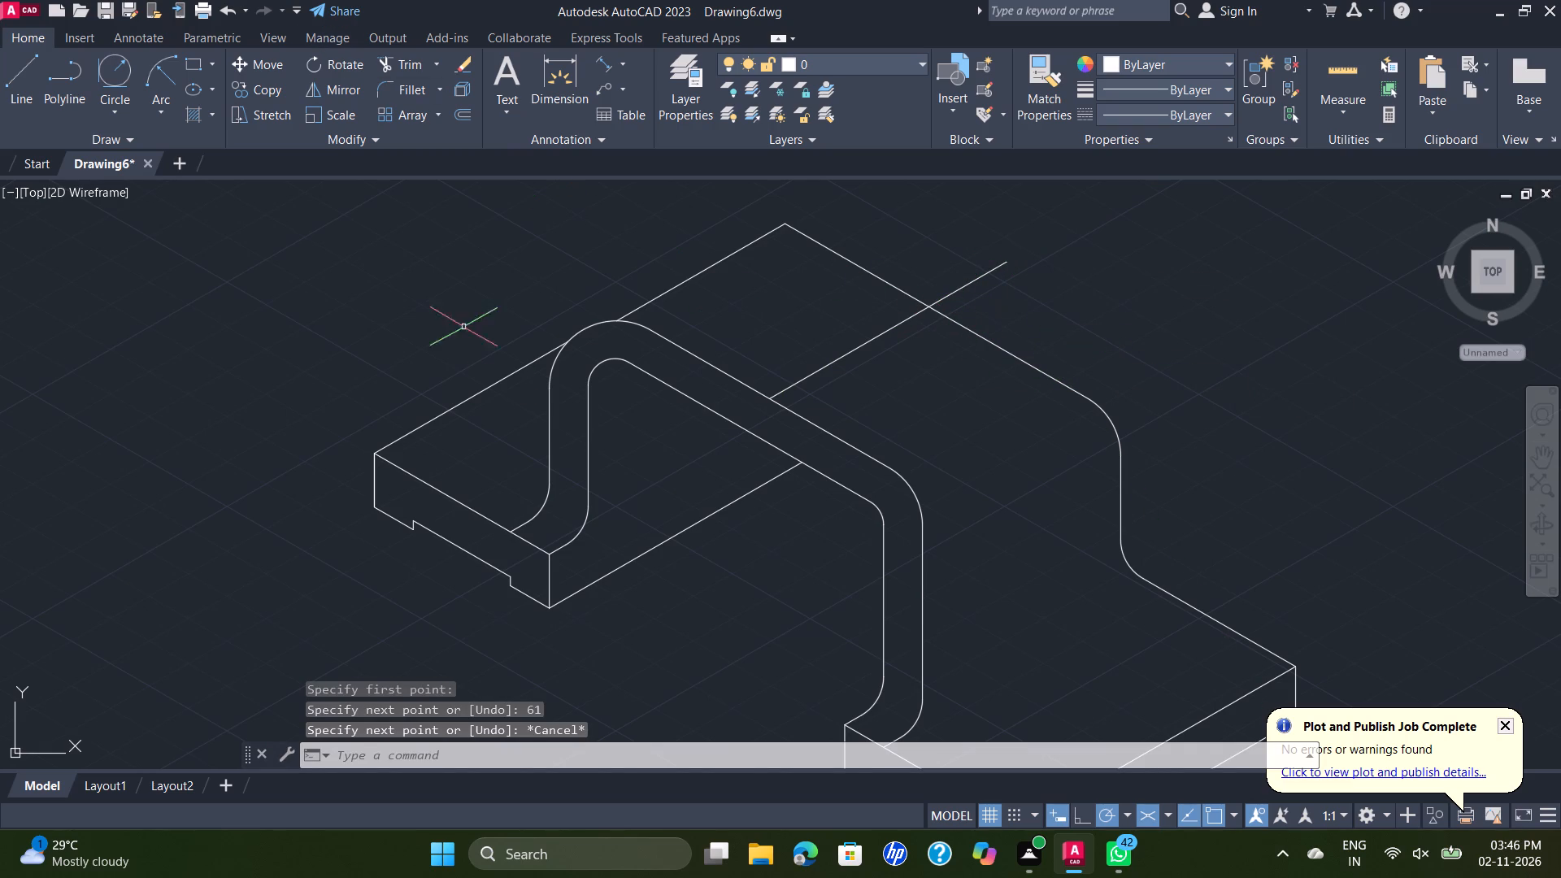
Draw a 50-diameter isocircle in the top isoplane, centred on the midpoint of the 61-unit line across the arch's top face.
{"action": "type", "text": "EL"}
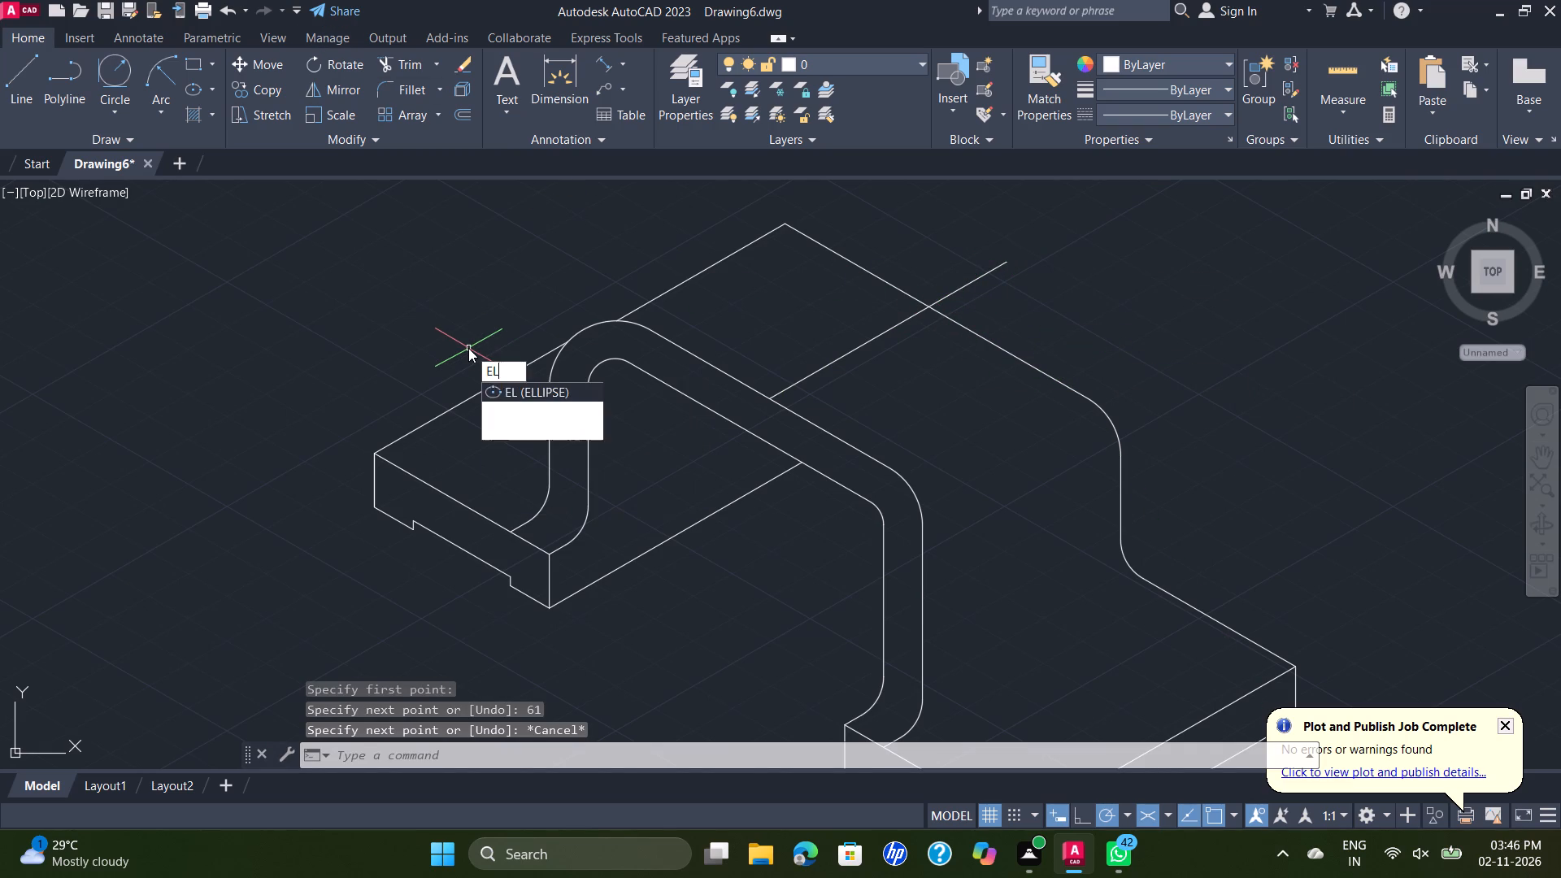
{"action": "key", "text": "Return"}
{"action": "type", "text": "IS"}
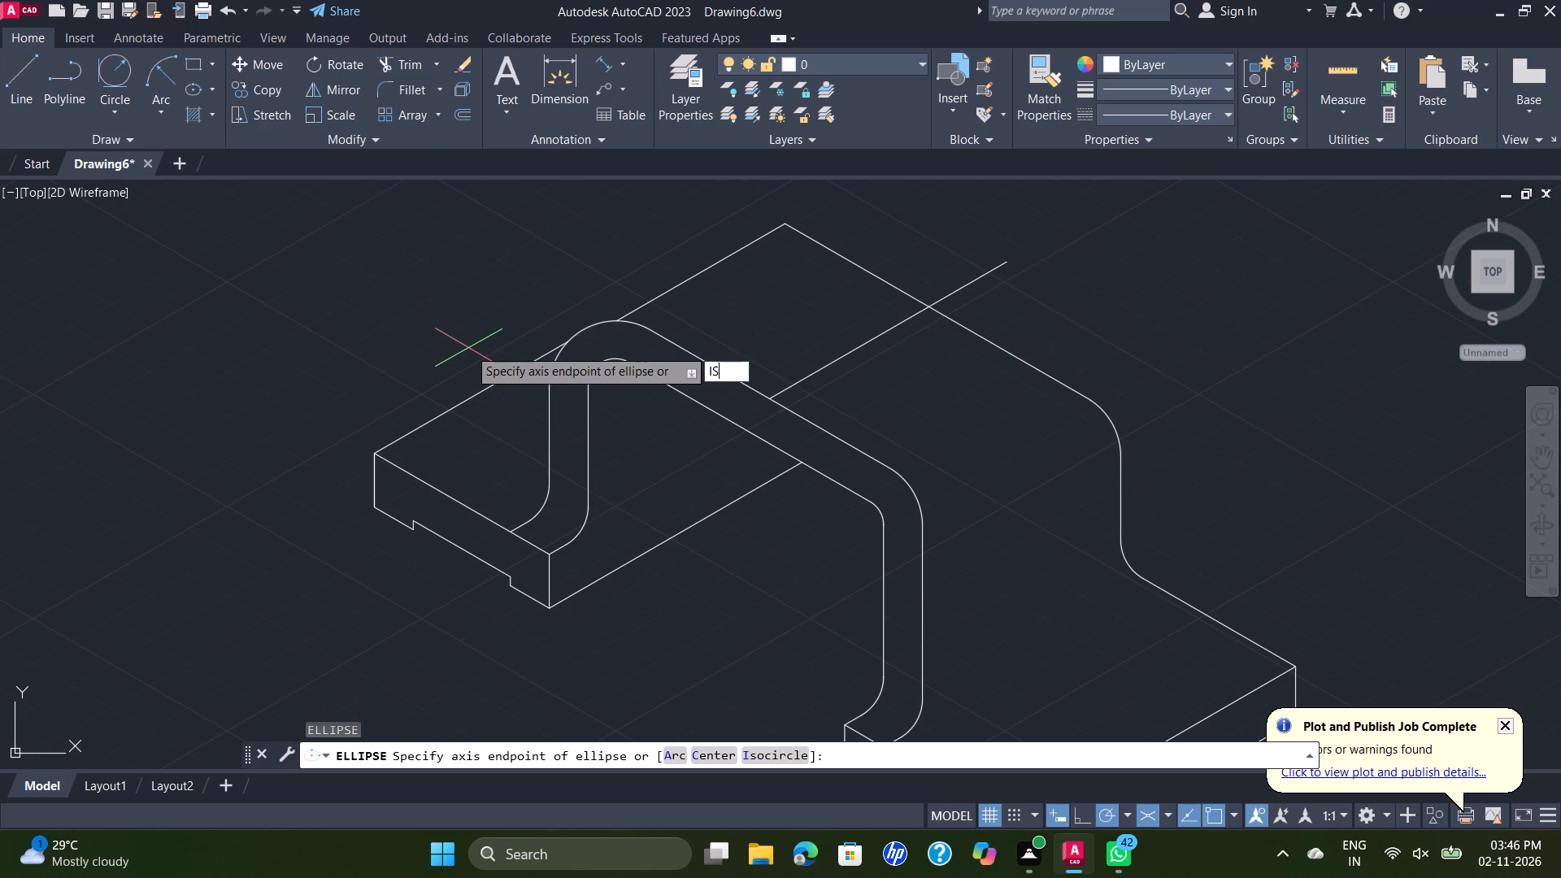
{"action": "key", "text": "o"}
{"action": "key", "text": "Return"}
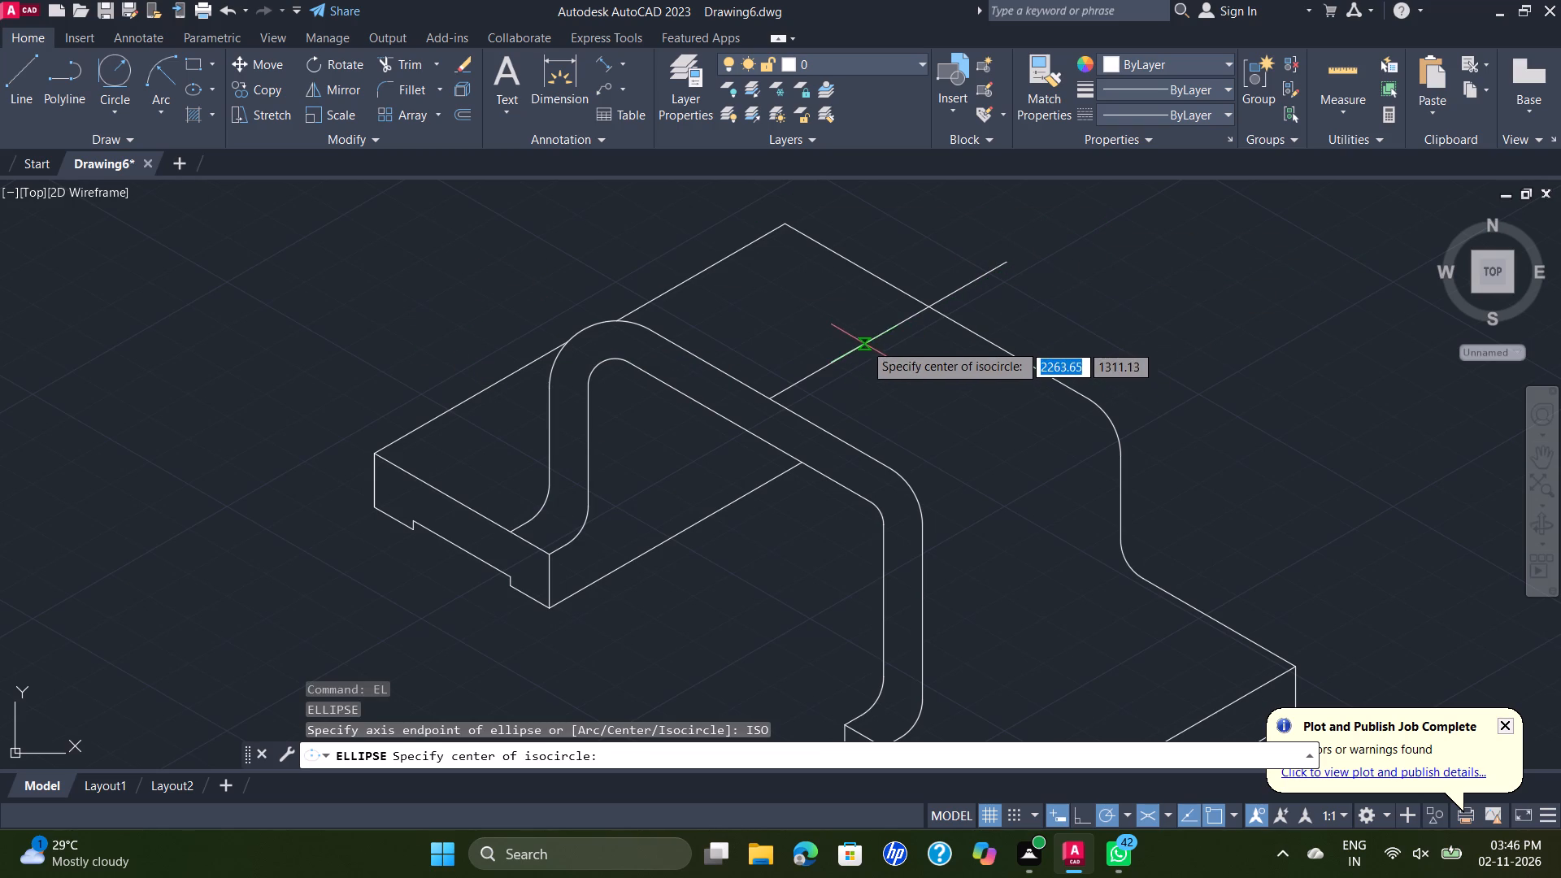
{"action": "left_click", "coordinate": [889, 326]}
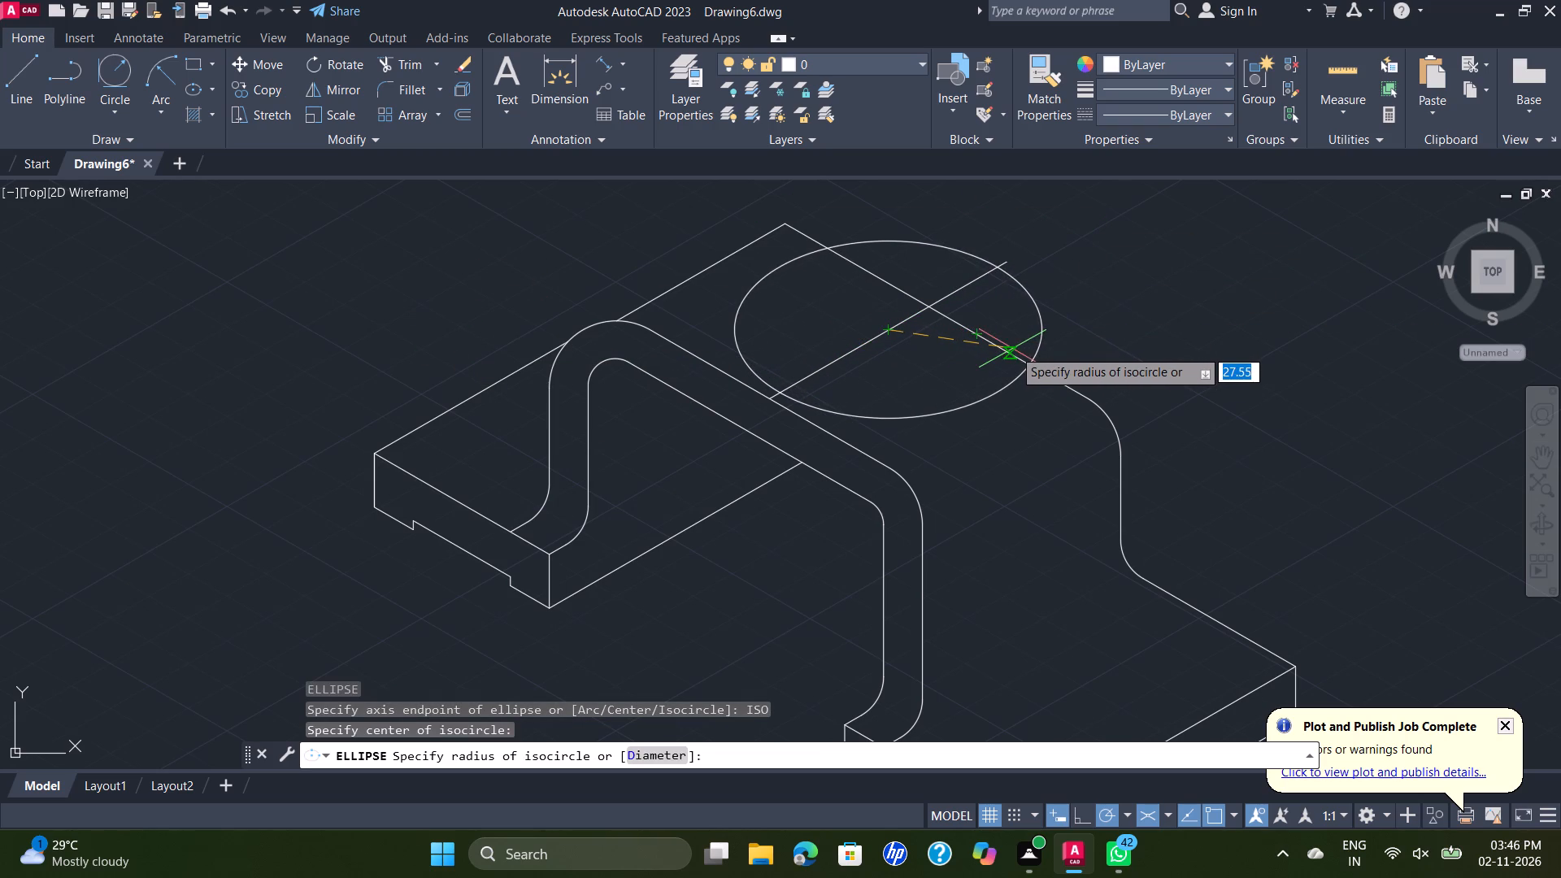
{"action": "key", "text": "d"}
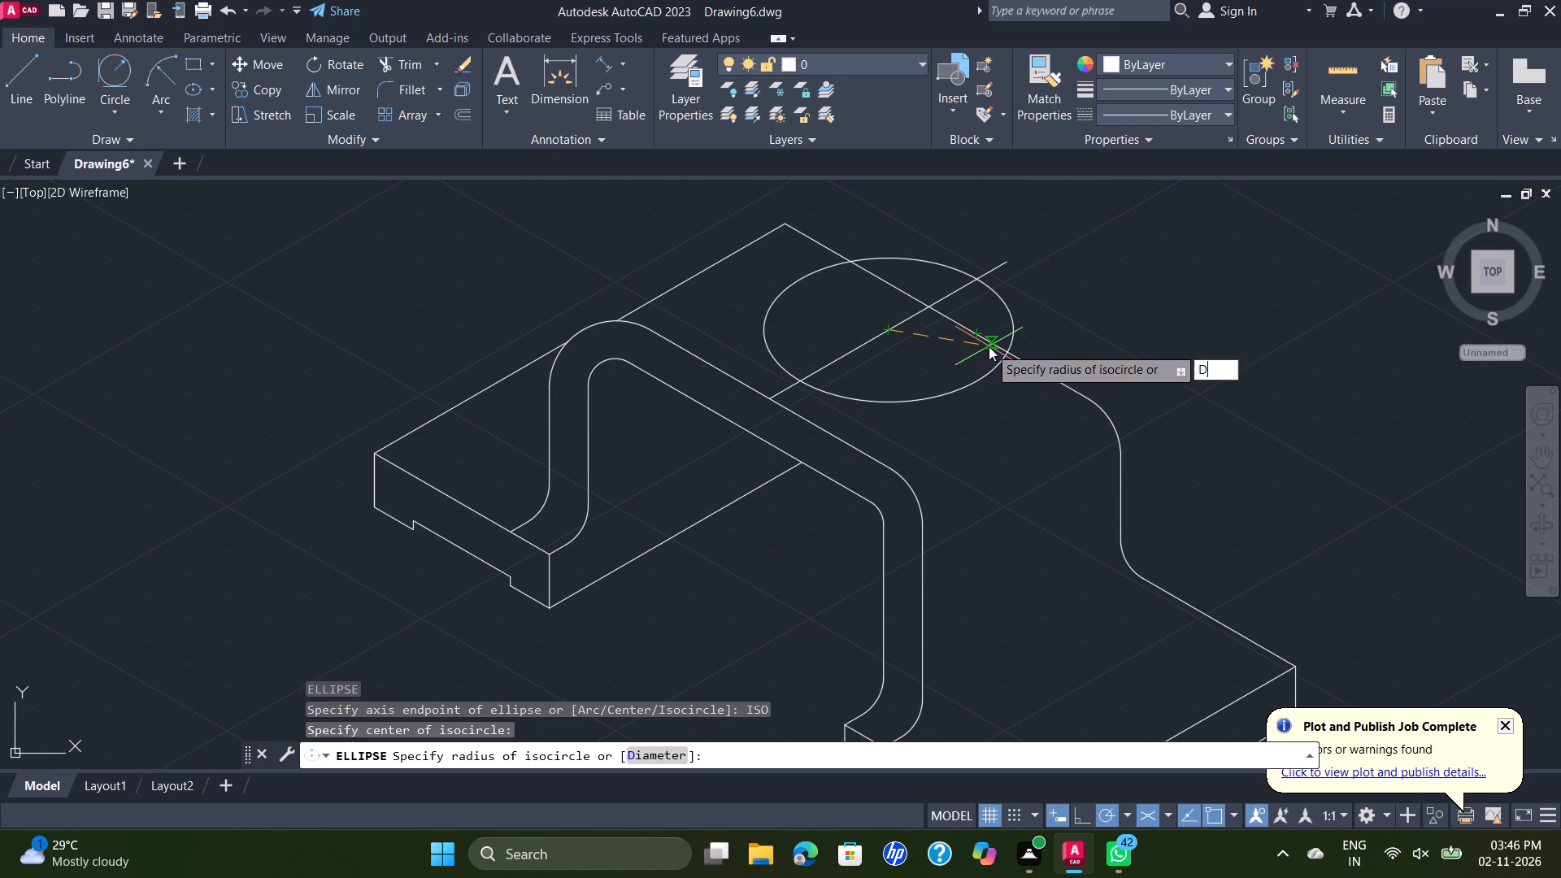
{"action": "key", "text": "Return"}
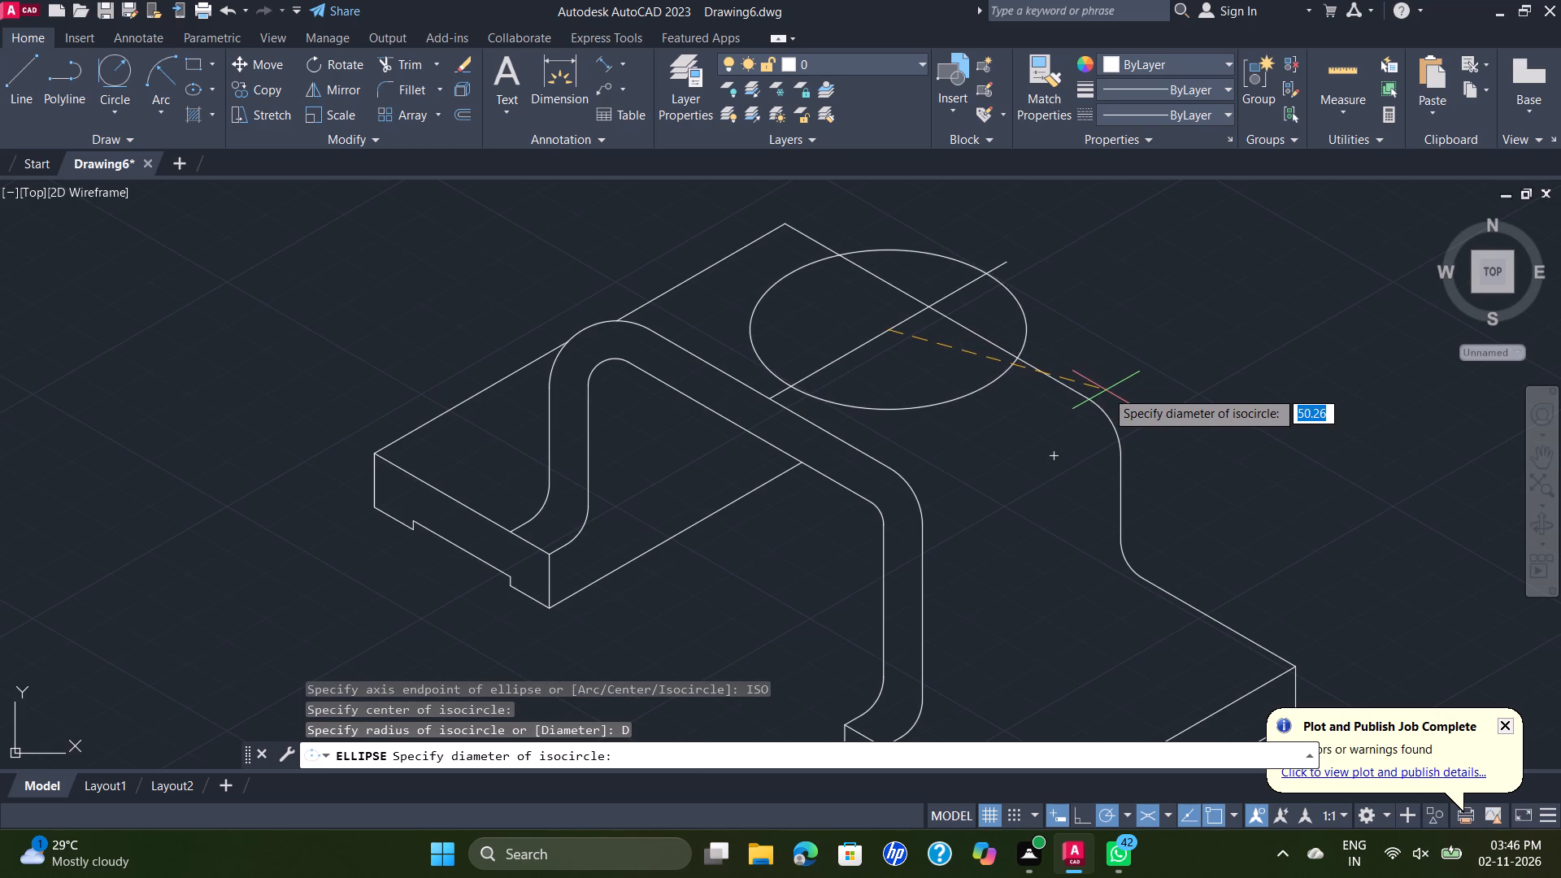
{"action": "type", "text": "50"}
{"action": "key", "text": "Return"}
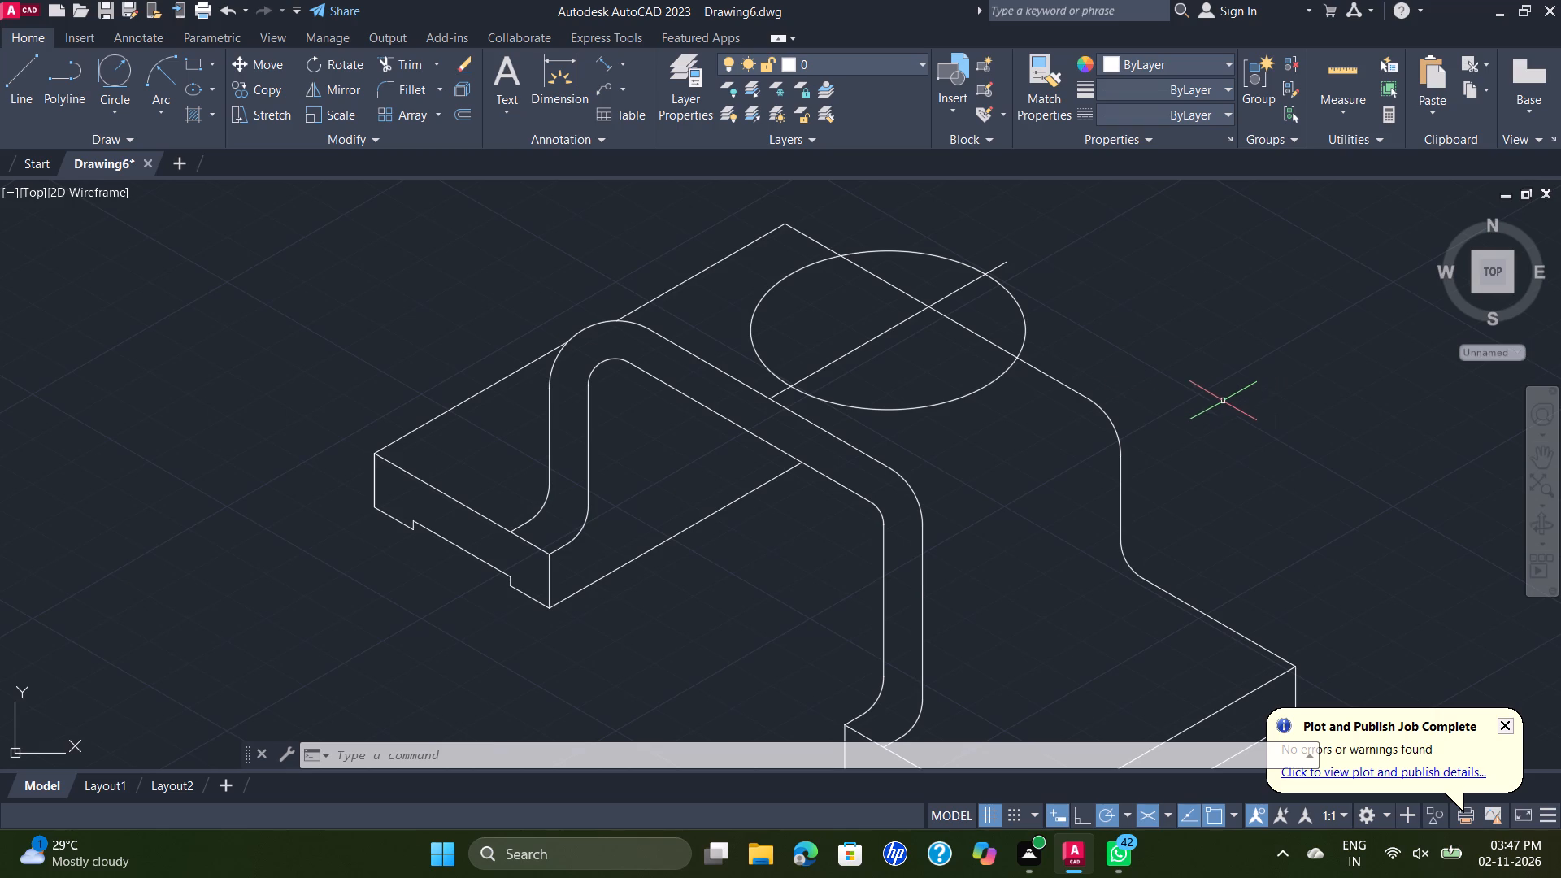
Erase the 61-unit construction line, the arch top face's rear long edge and the 30° edge joining it to the front arch profile.
{"action": "left_click", "coordinate": [661, 292]}
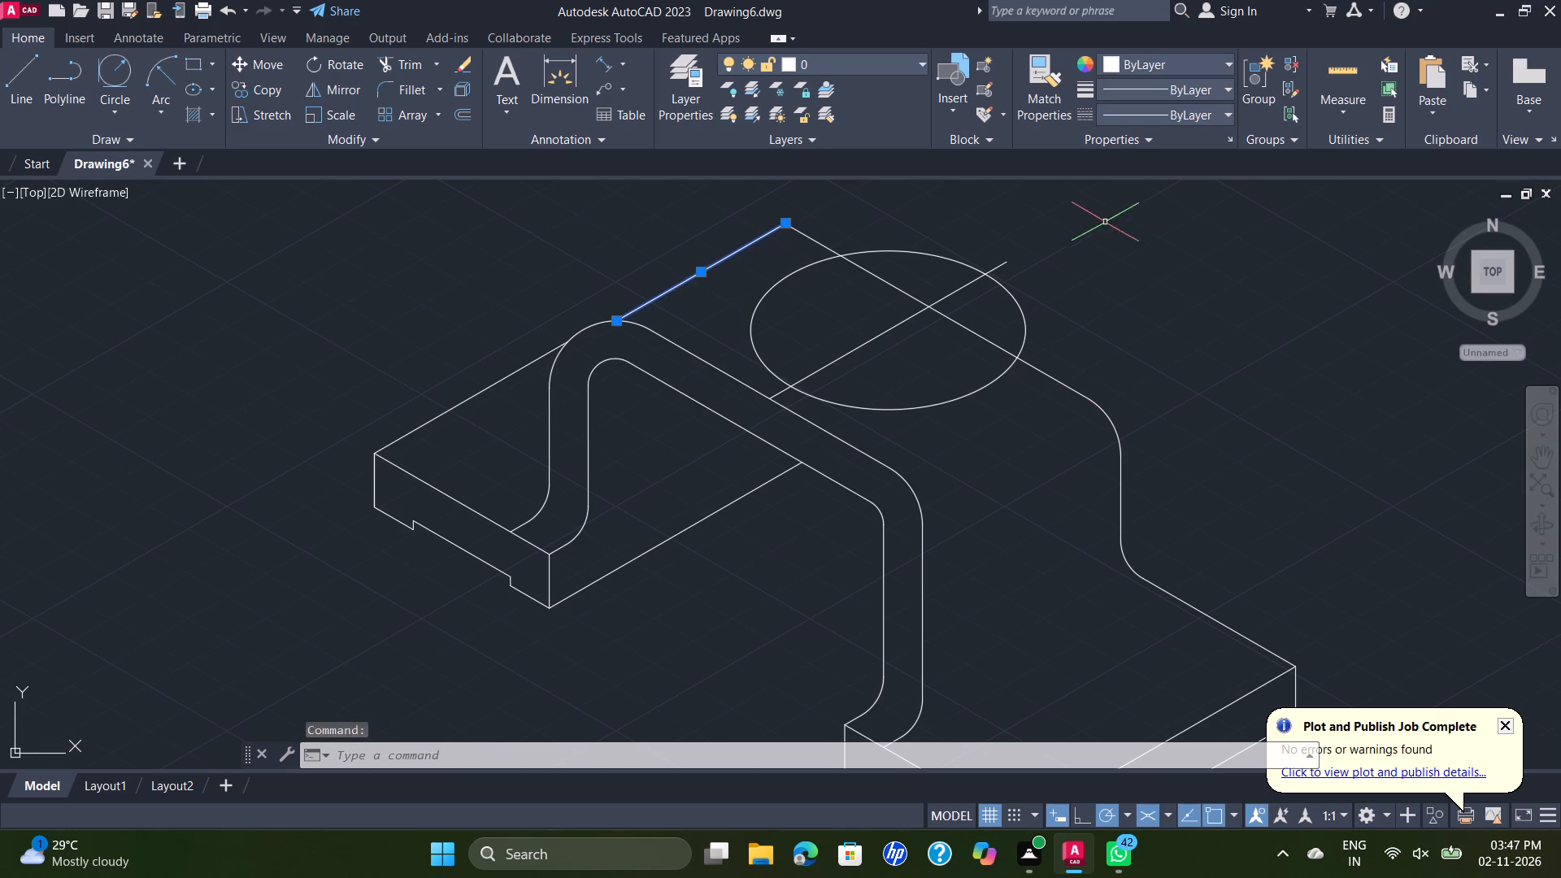
{"action": "key", "text": "Delete"}
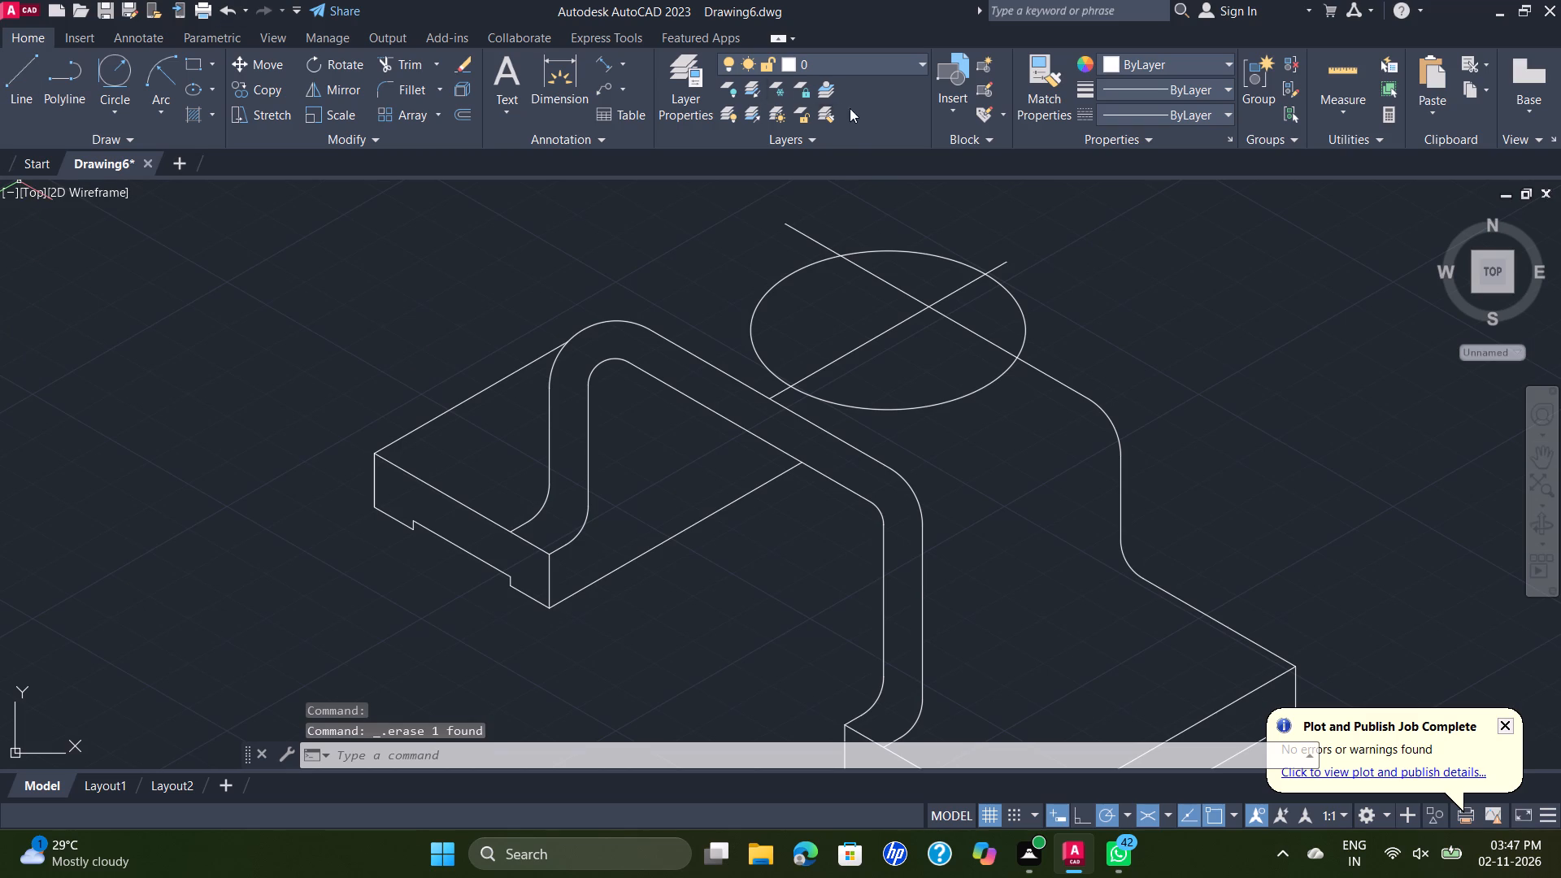
{"action": "left_click", "coordinate": [926, 305]}
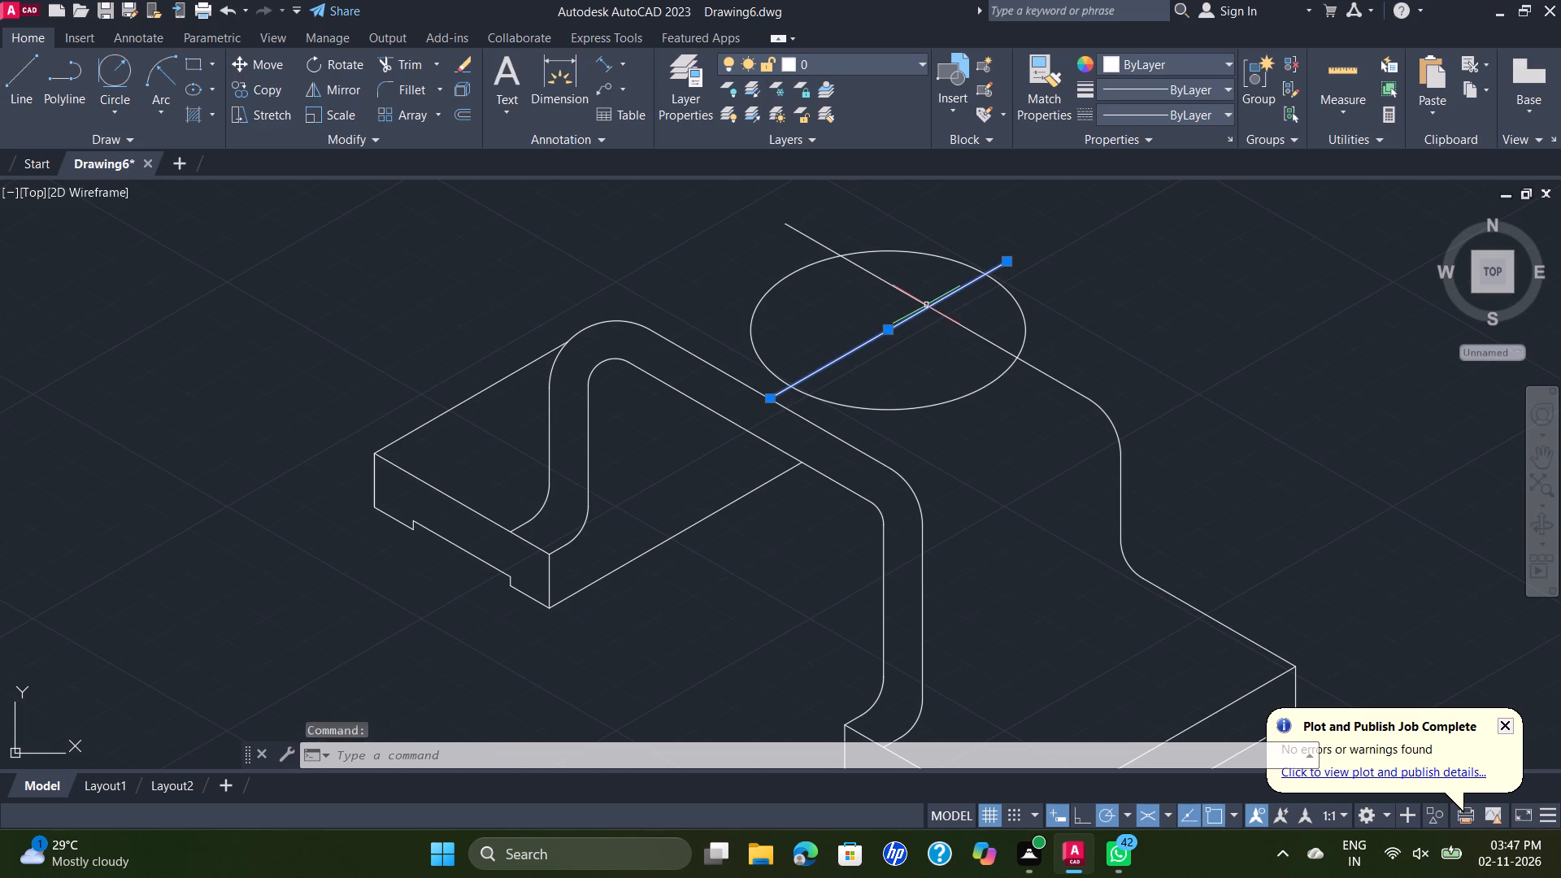
{"action": "key", "text": "Delete"}
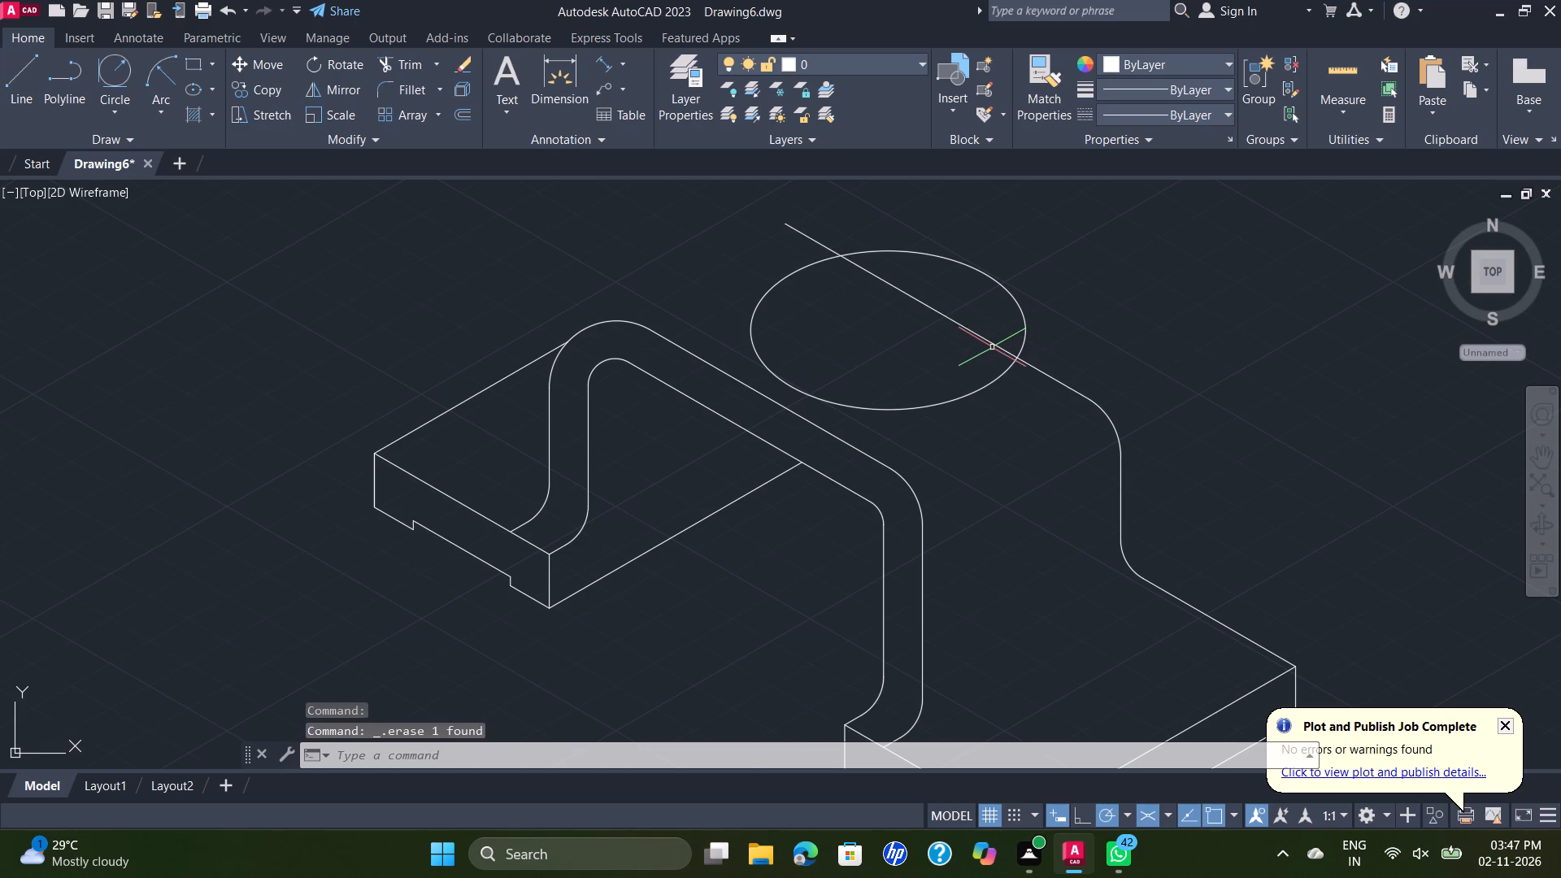
{"action": "left_click", "coordinate": [987, 339]}
{"action": "key", "text": "Delete"}
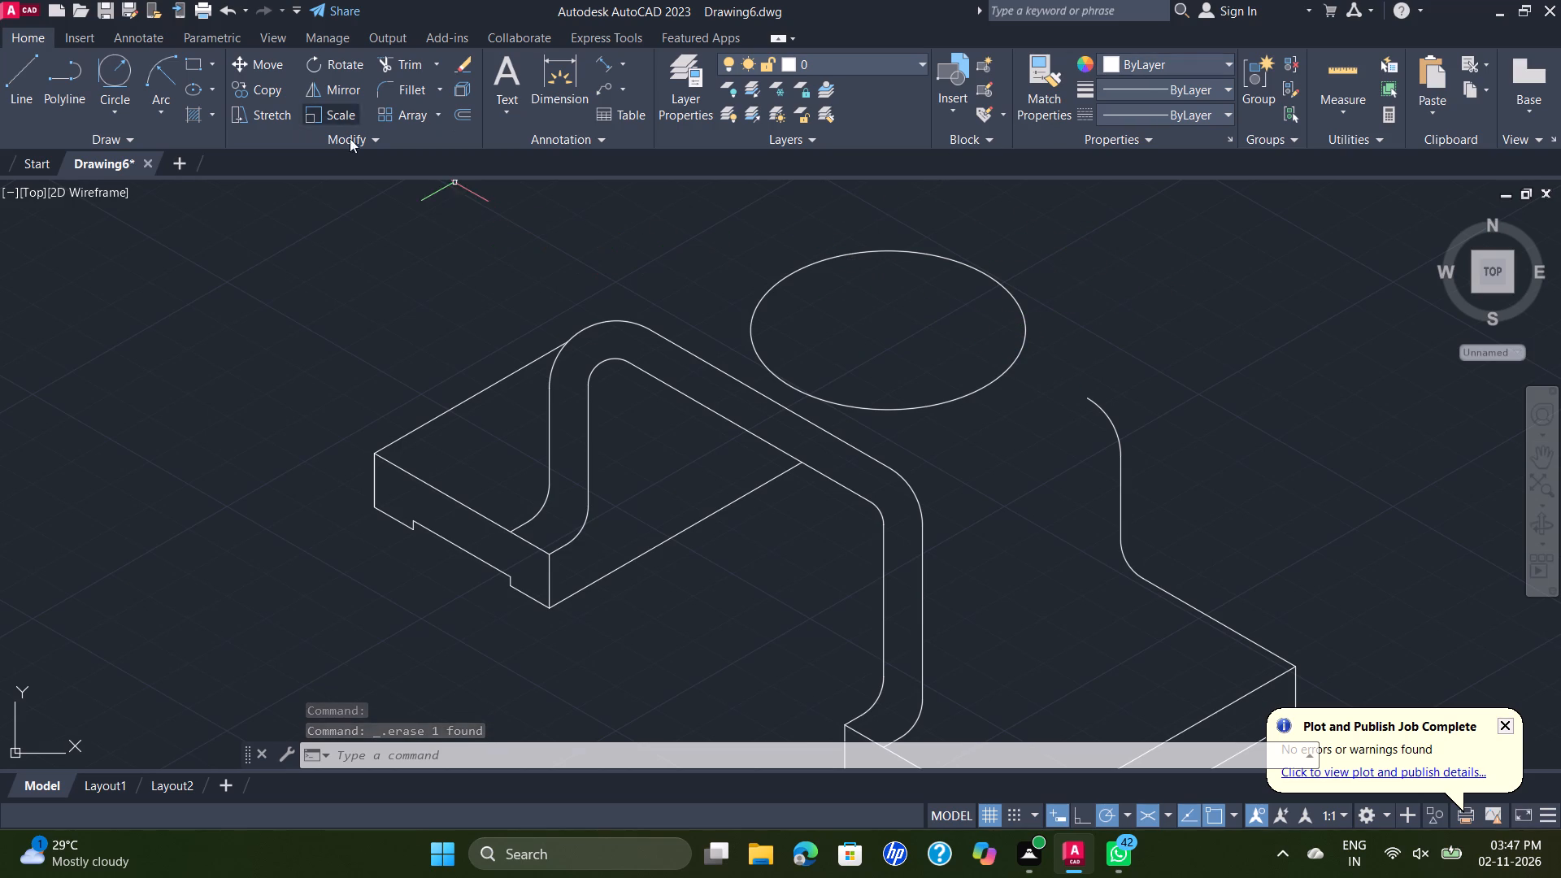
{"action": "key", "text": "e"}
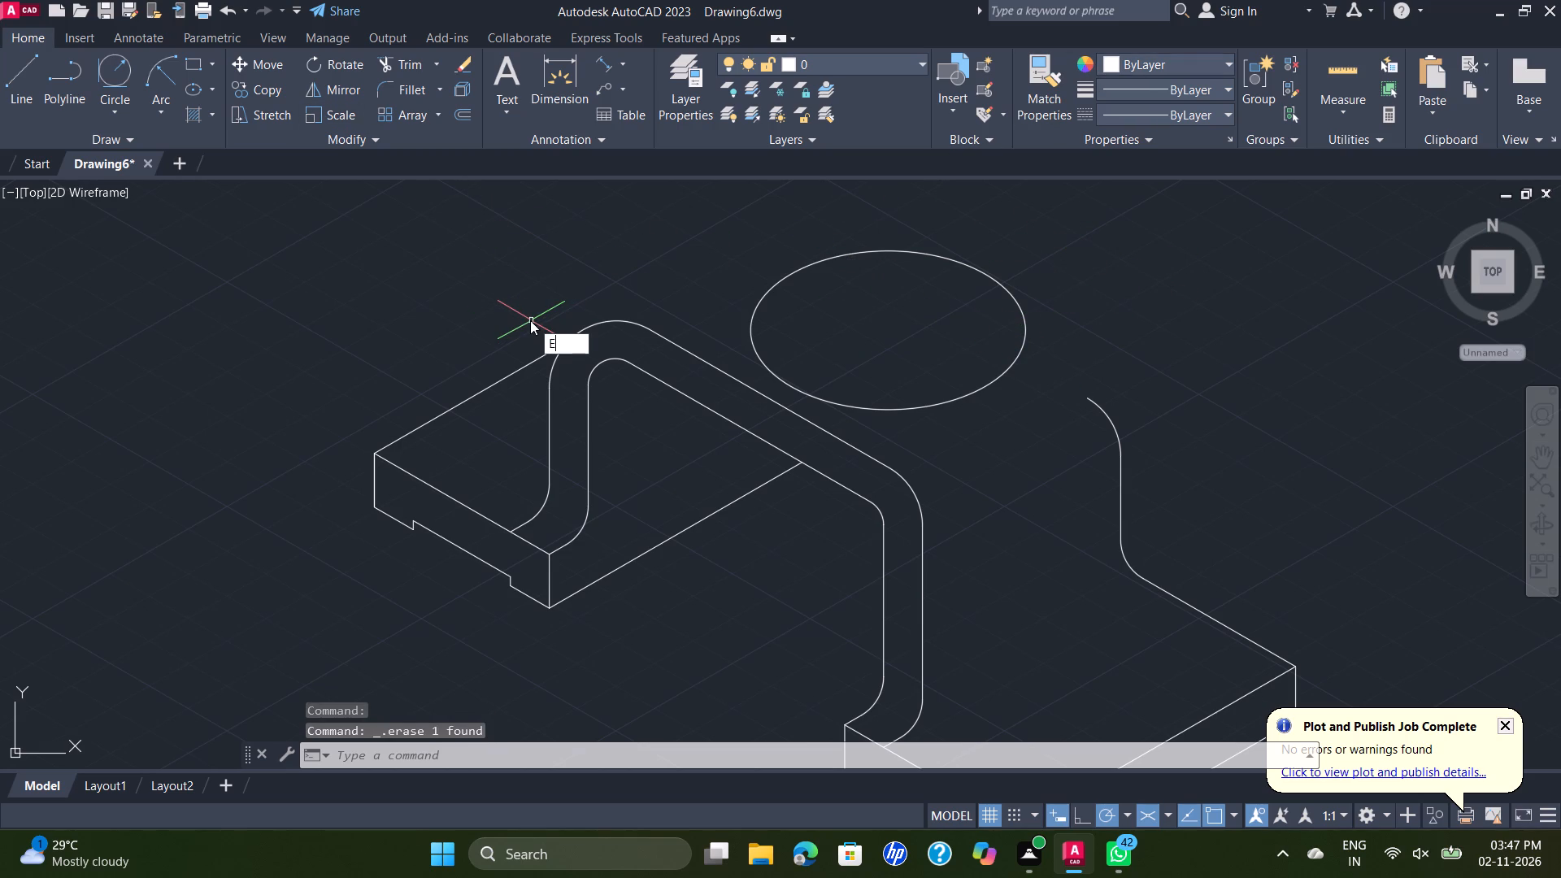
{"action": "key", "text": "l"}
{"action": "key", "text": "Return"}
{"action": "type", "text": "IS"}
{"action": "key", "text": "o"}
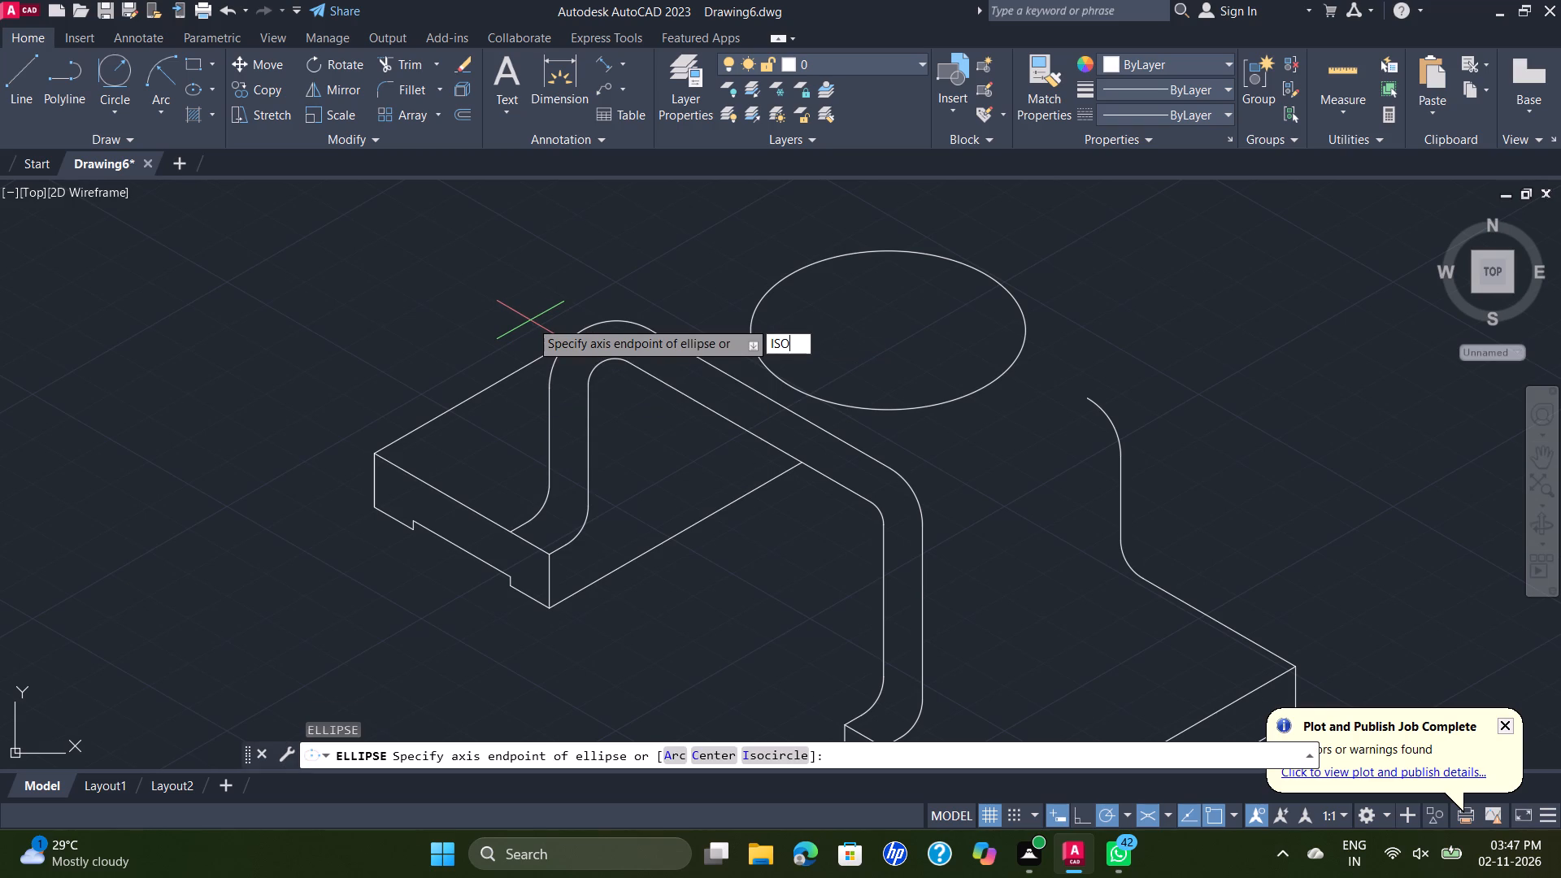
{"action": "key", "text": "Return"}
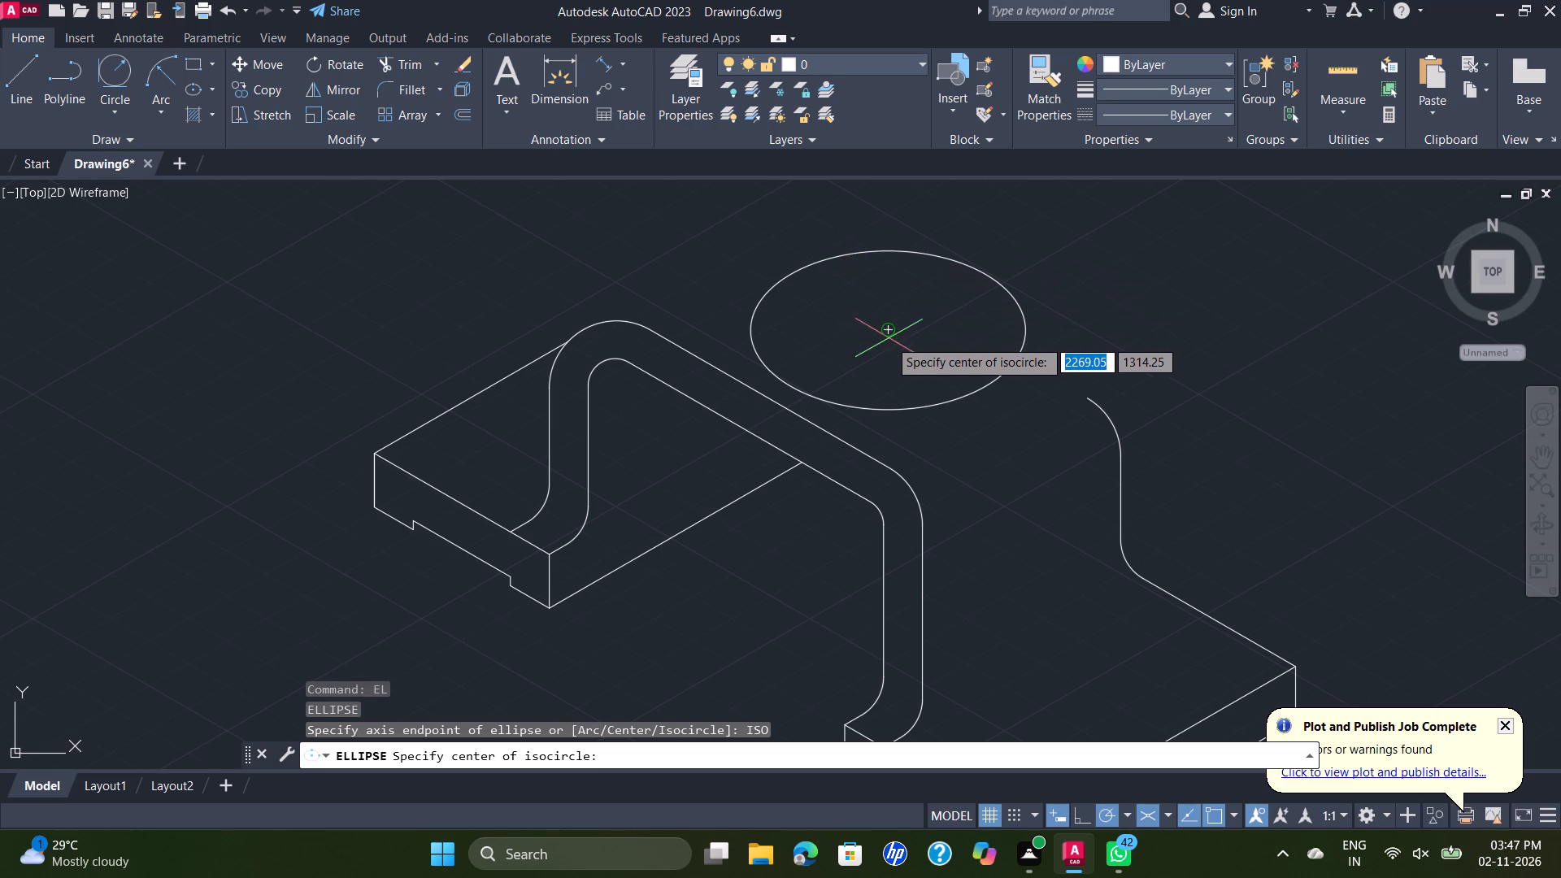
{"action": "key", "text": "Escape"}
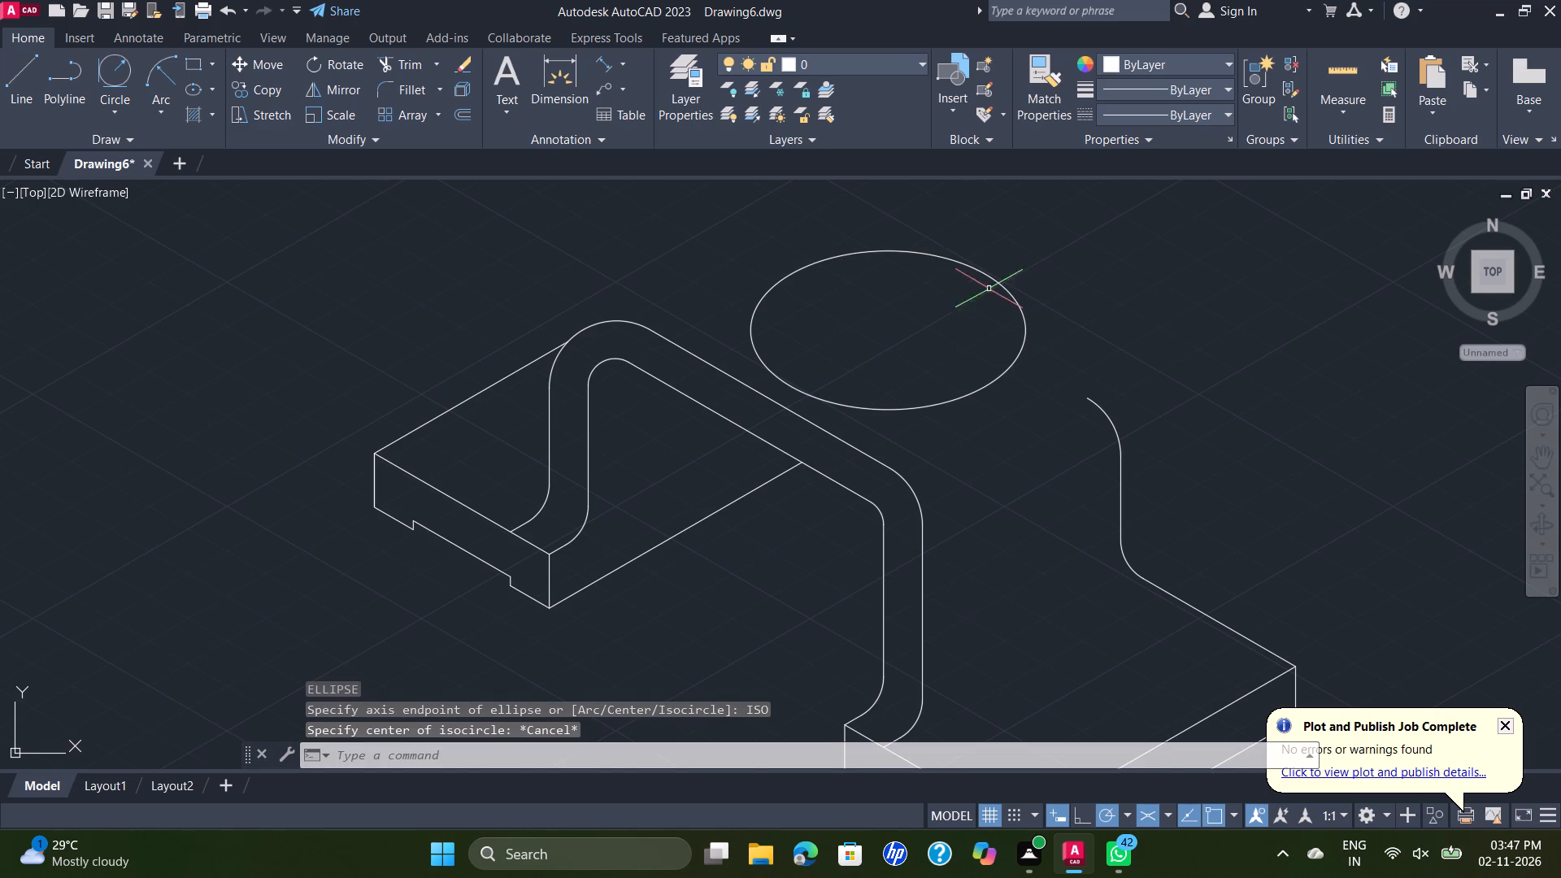
Copy the 50-diameter isocircle 25 units straight up from its centre.
{"action": "left_click", "coordinate": [1014, 297]}
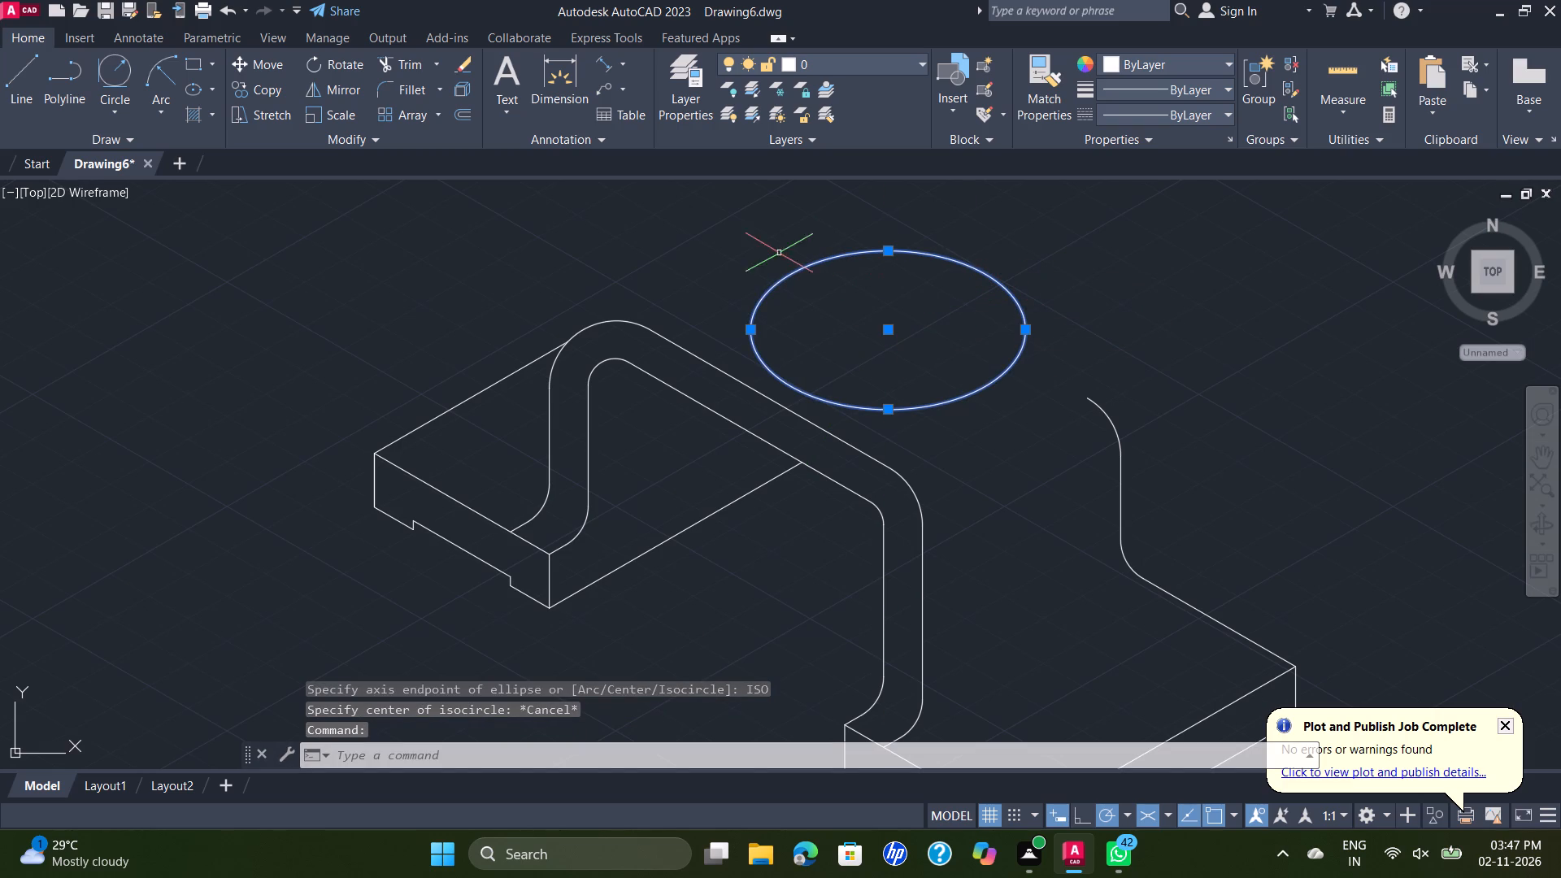
{"action": "type", "text": "CO"}
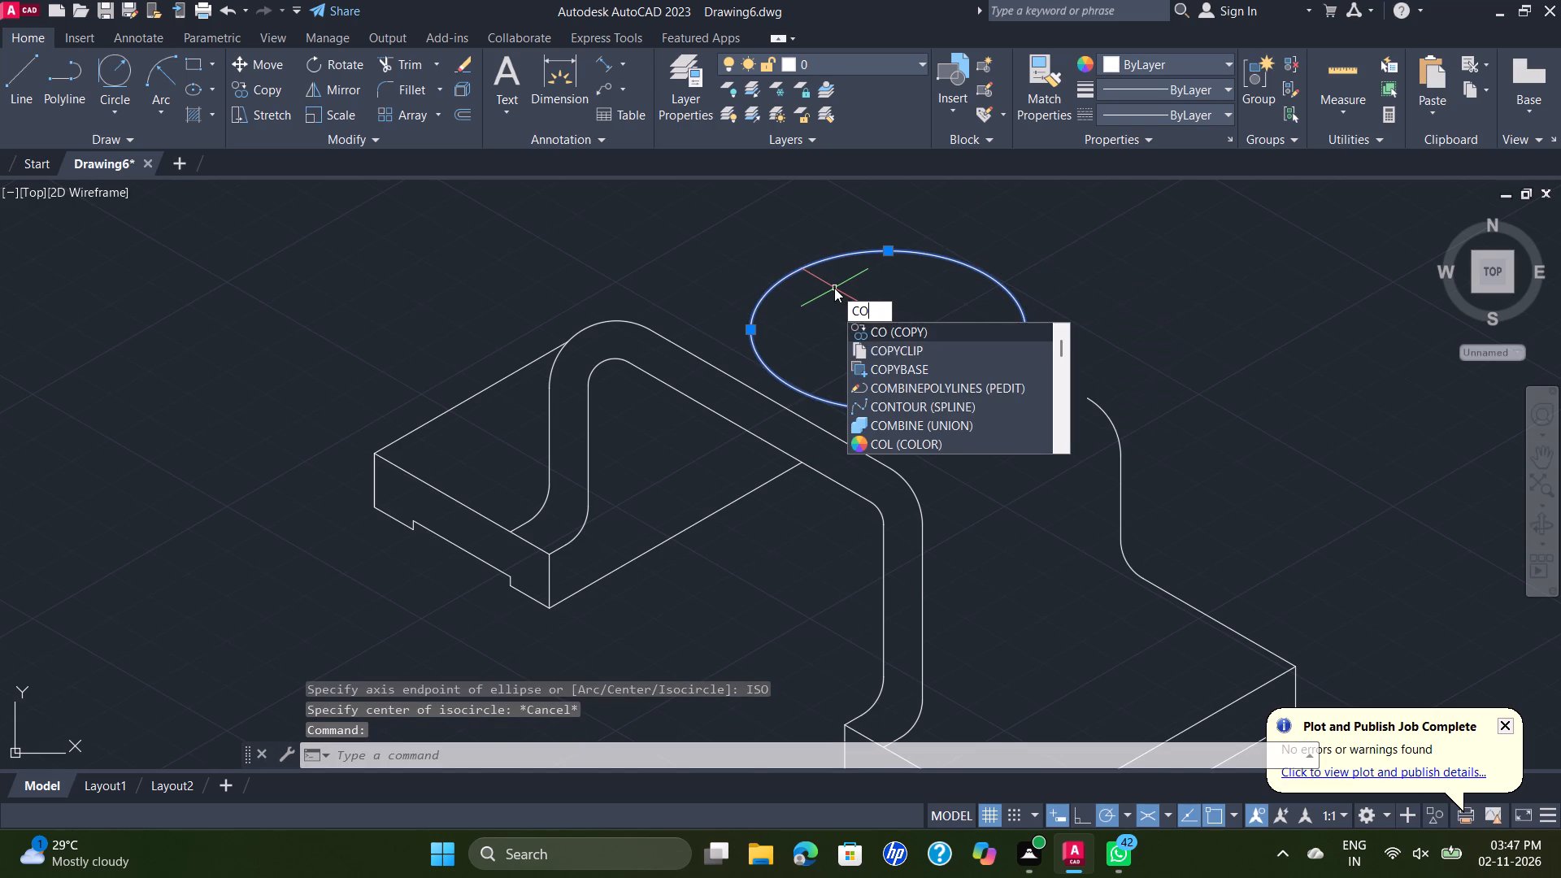
{"action": "key", "text": "Return"}
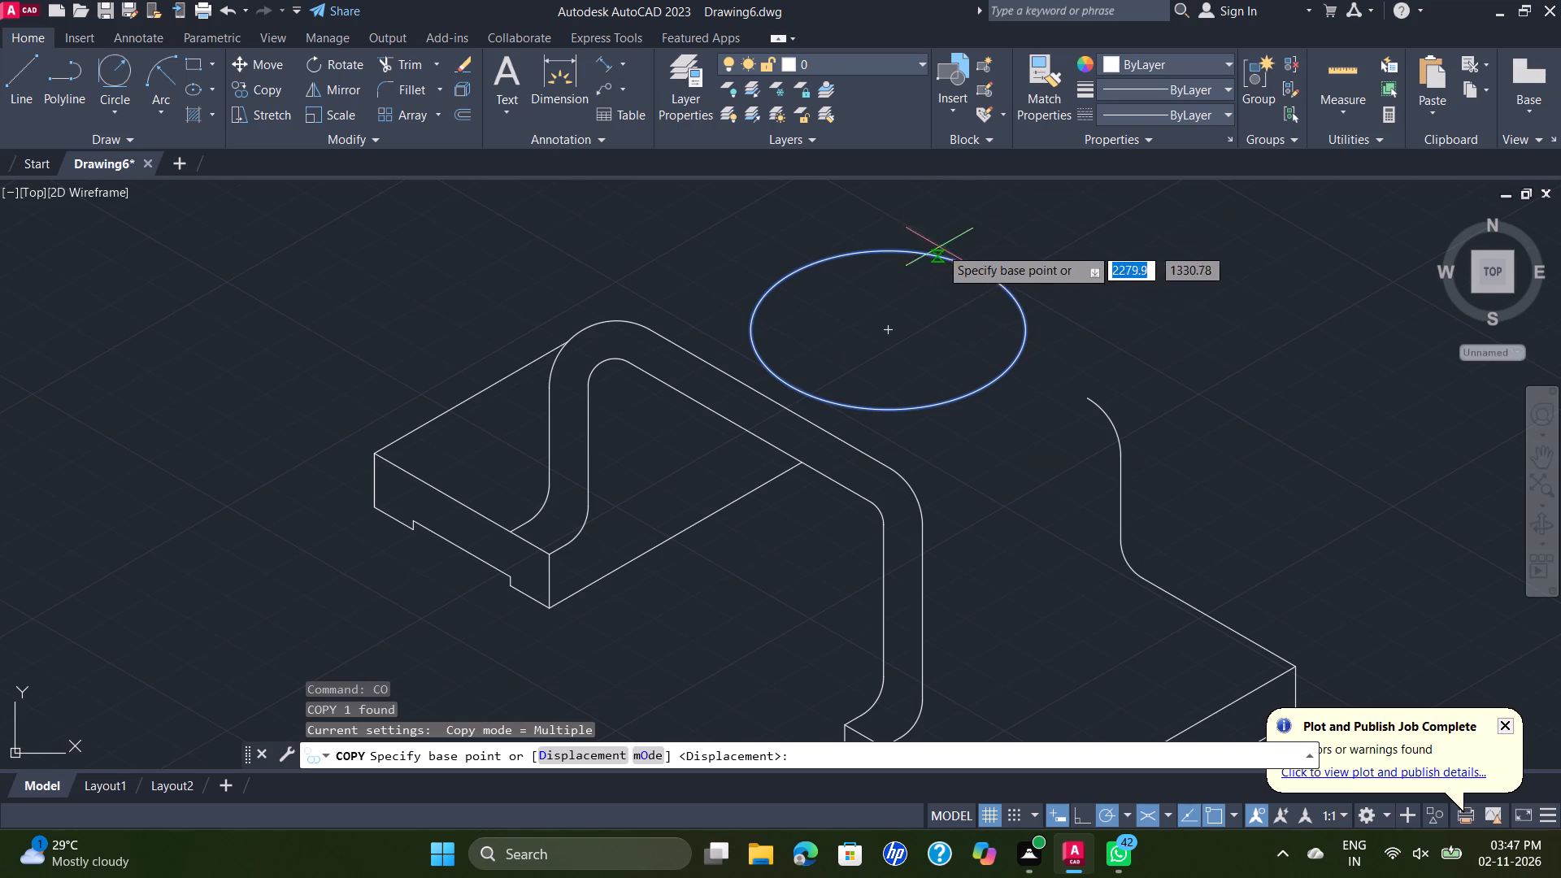
{"action": "left_click", "coordinate": [885, 335]}
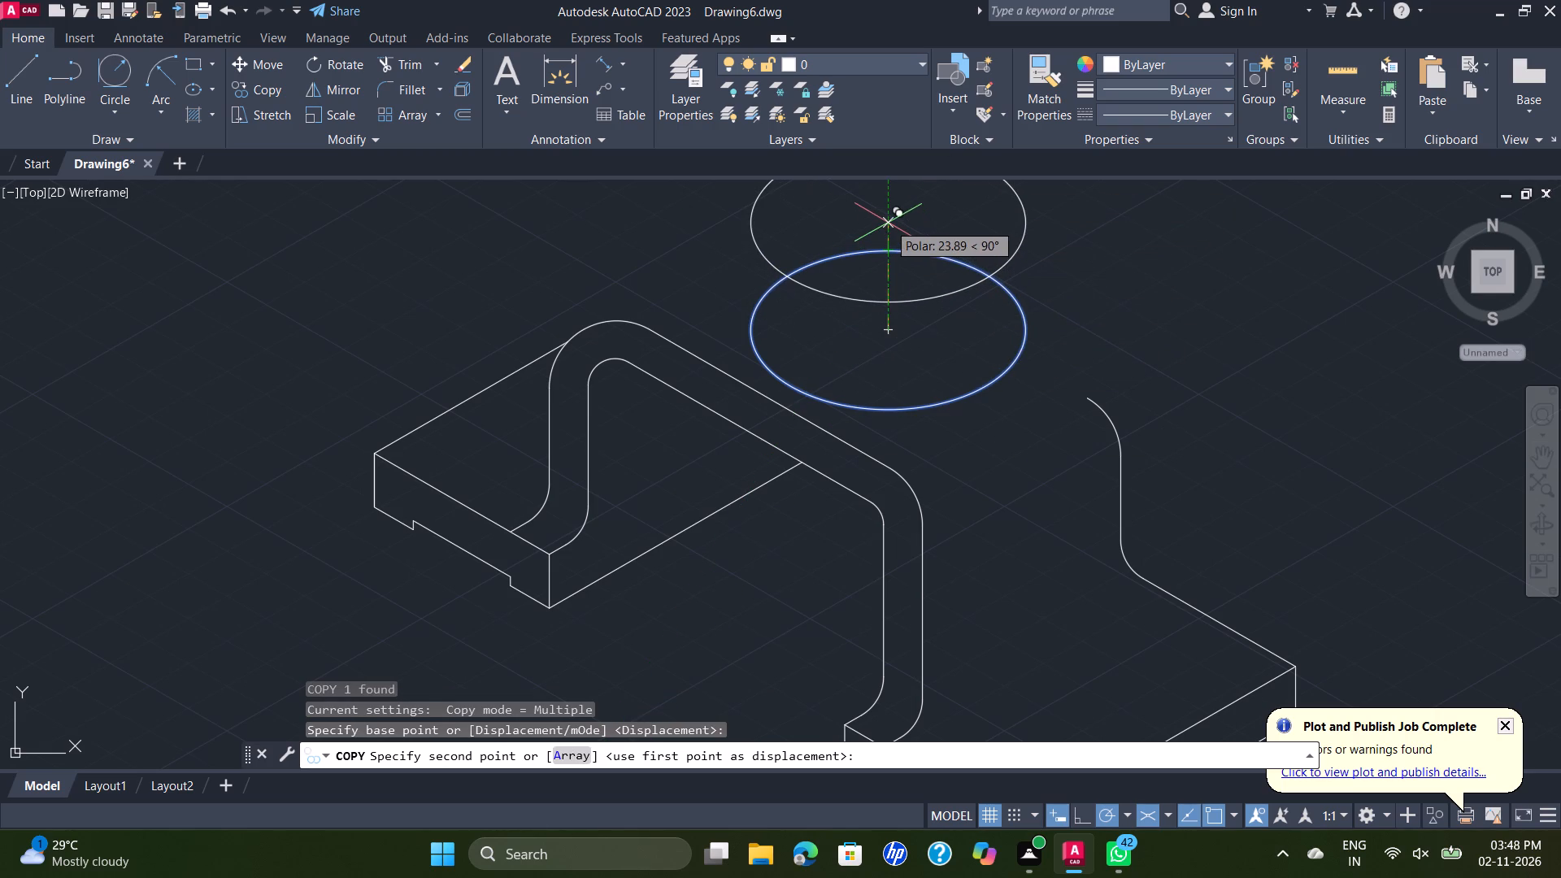
{"action": "type", "text": "25"}
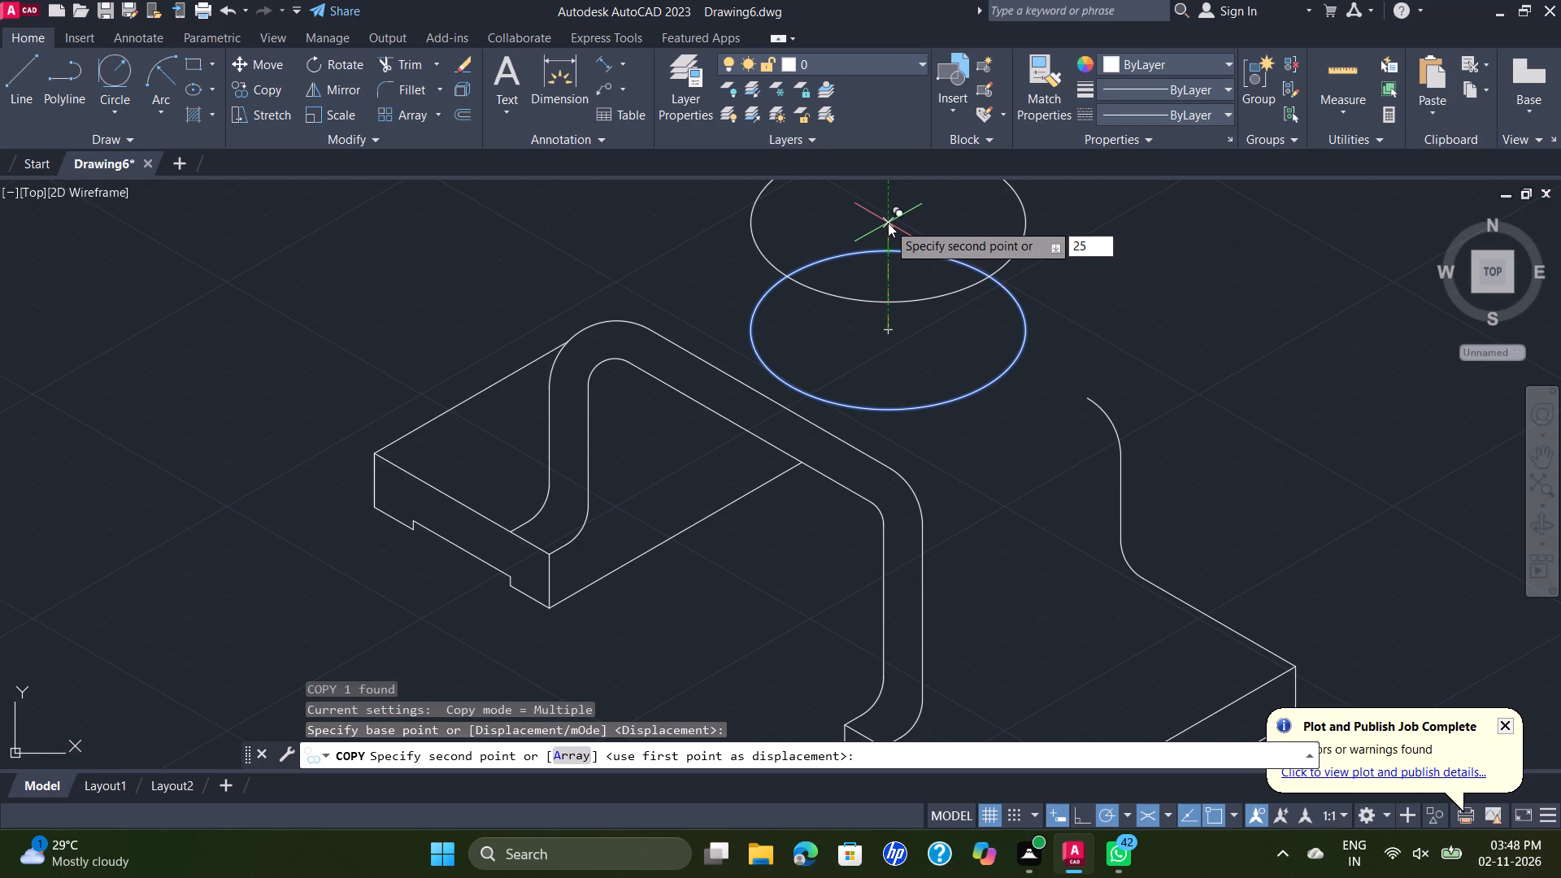
{"action": "key", "text": "Return"}
{"action": "key", "text": "Escape"}
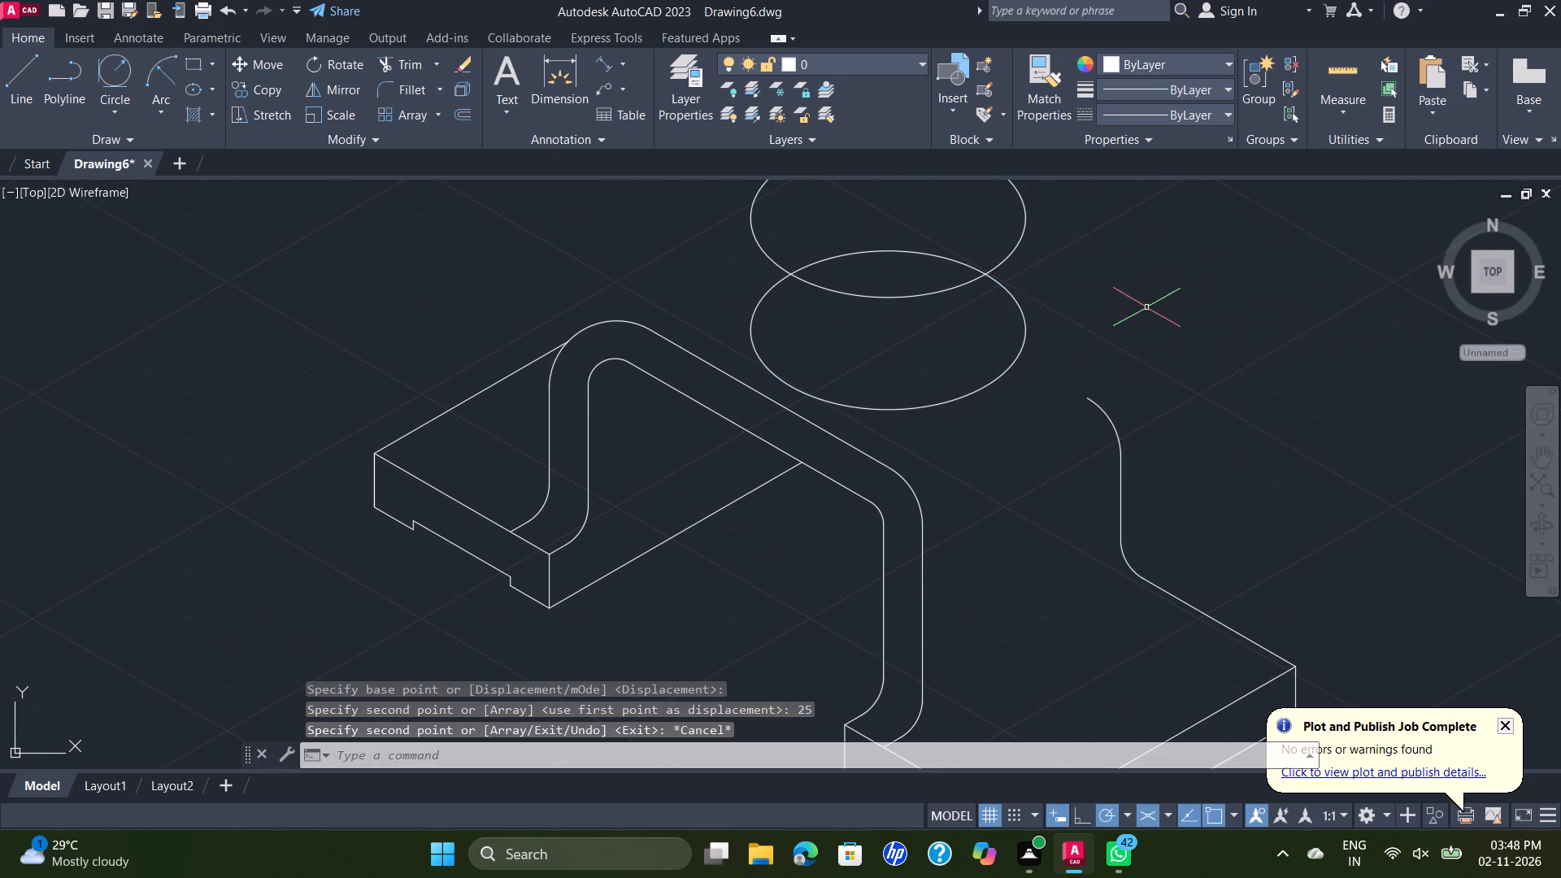
Draw two vertical lines joining the matching side quadrants of the upper and lower isocircles to form the boss's sides.
{"action": "key", "text": "l"}
{"action": "key", "text": "Return"}
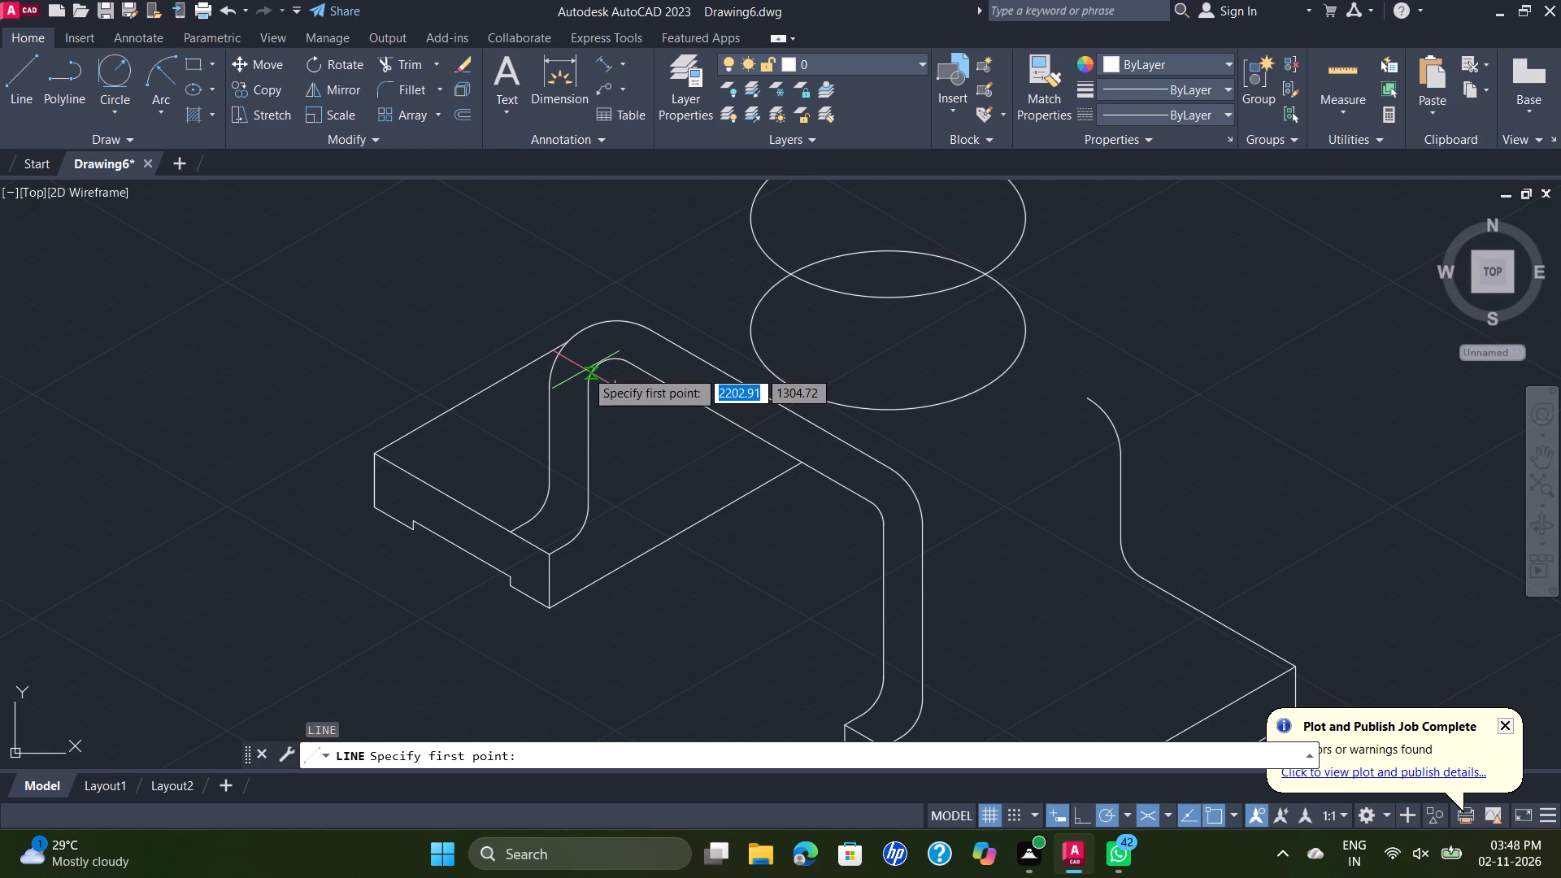
{"action": "left_click", "coordinate": [751, 215]}
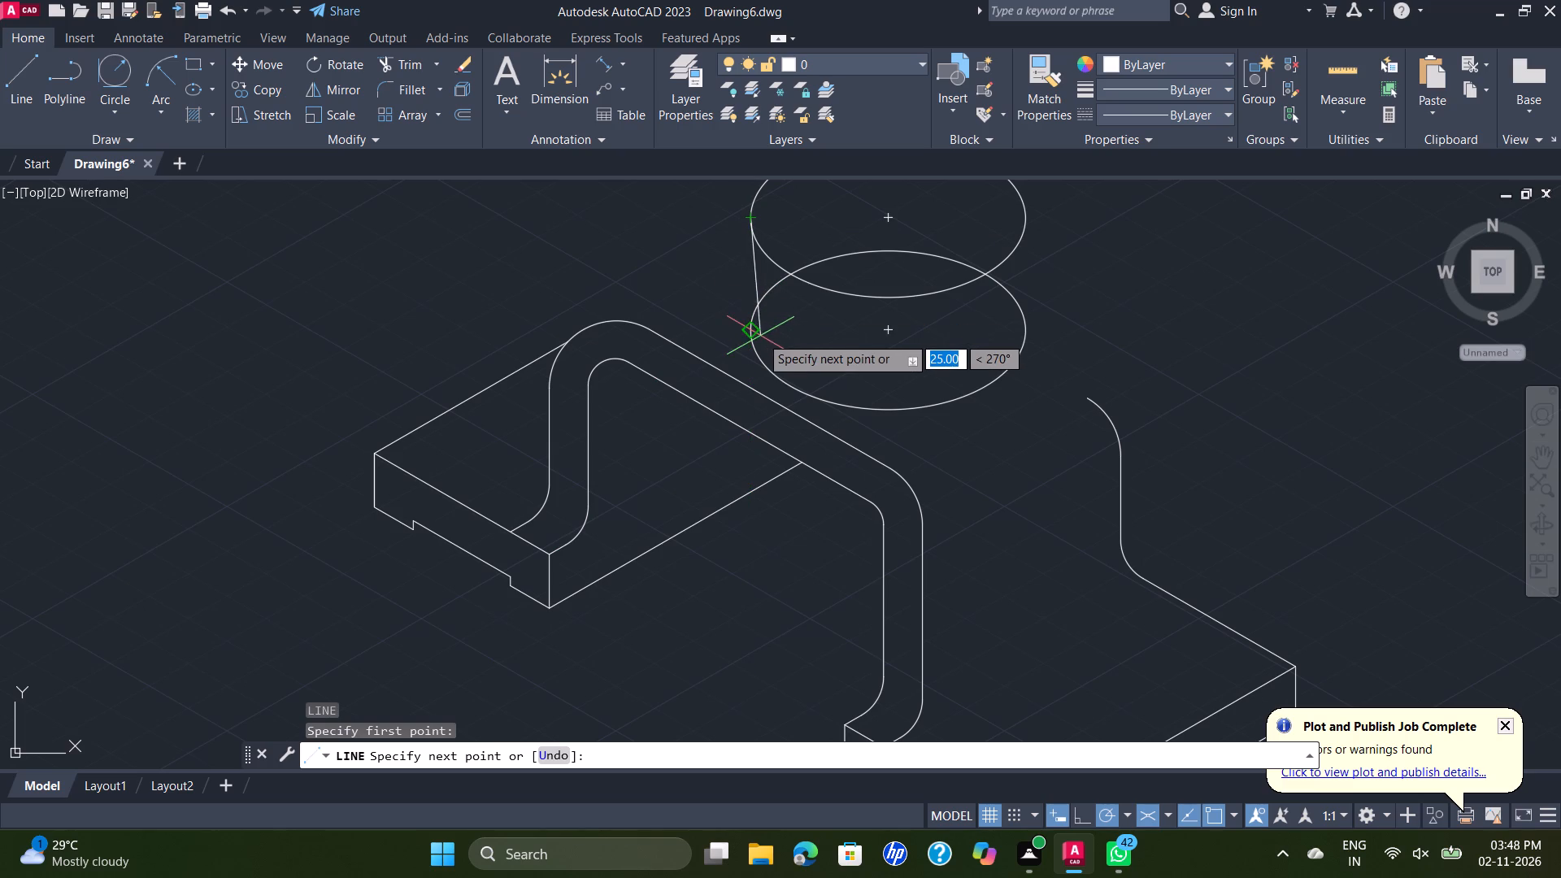
{"action": "left_click", "coordinate": [754, 330]}
{"action": "key", "text": "Escape"}
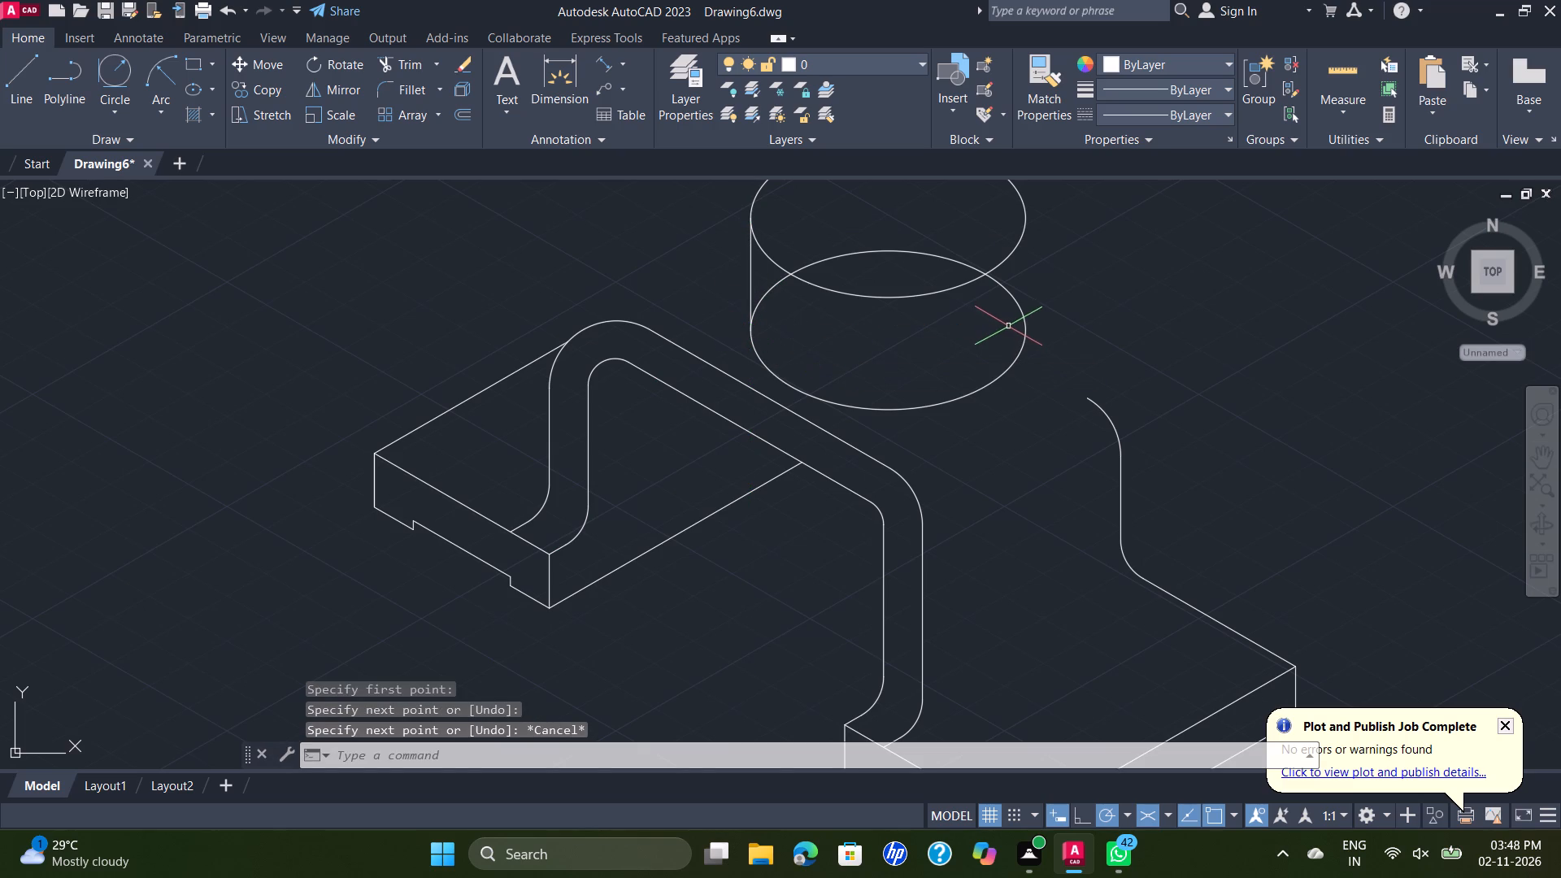
{"action": "key", "text": "space"}
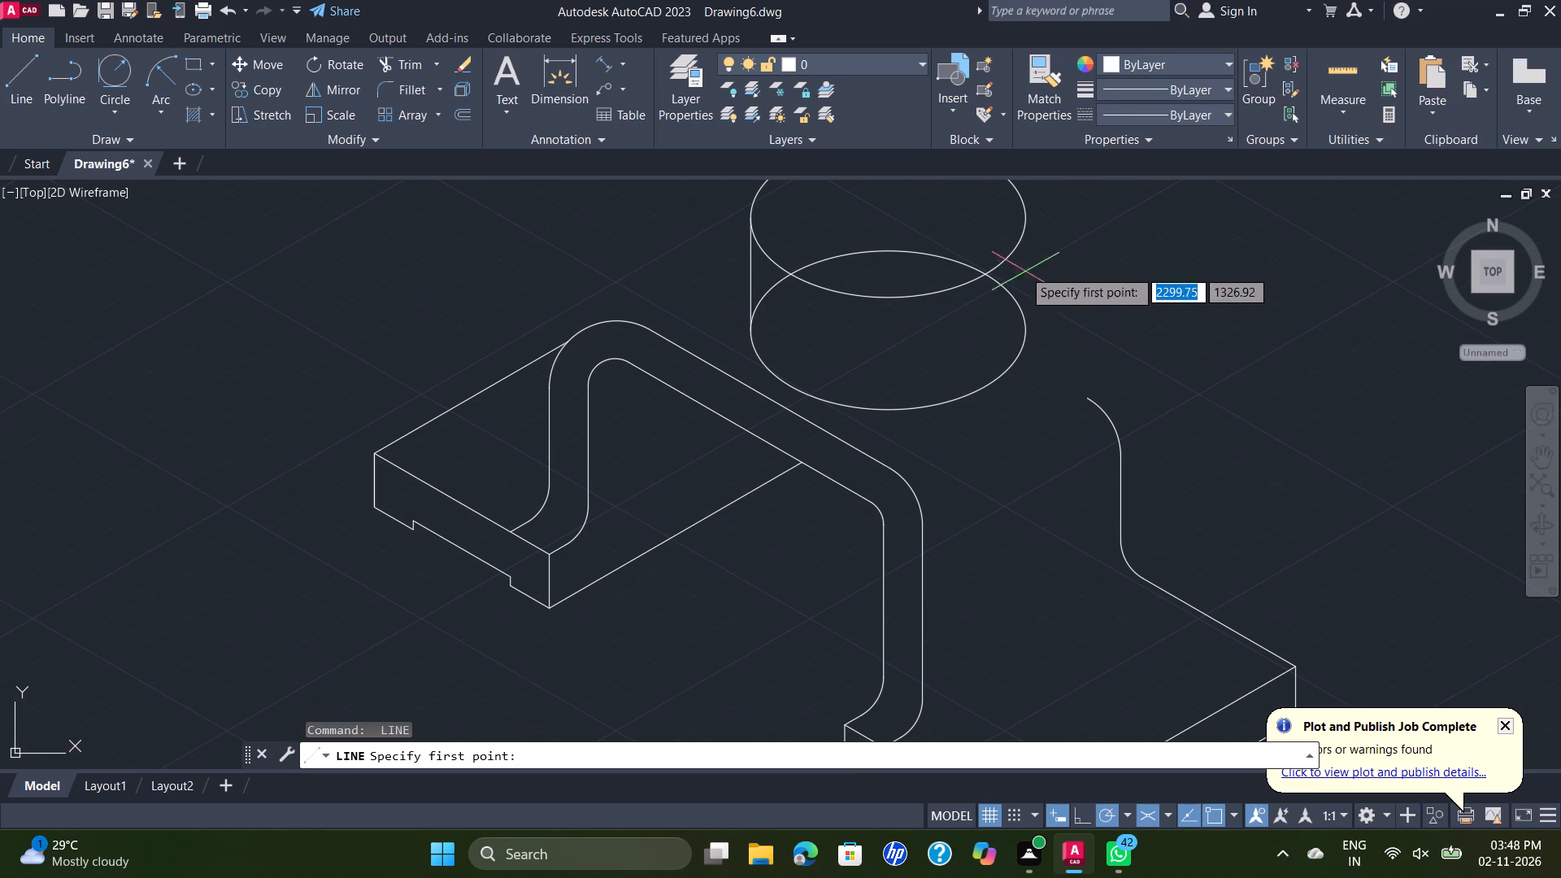
{"action": "left_click", "coordinate": [1022, 213]}
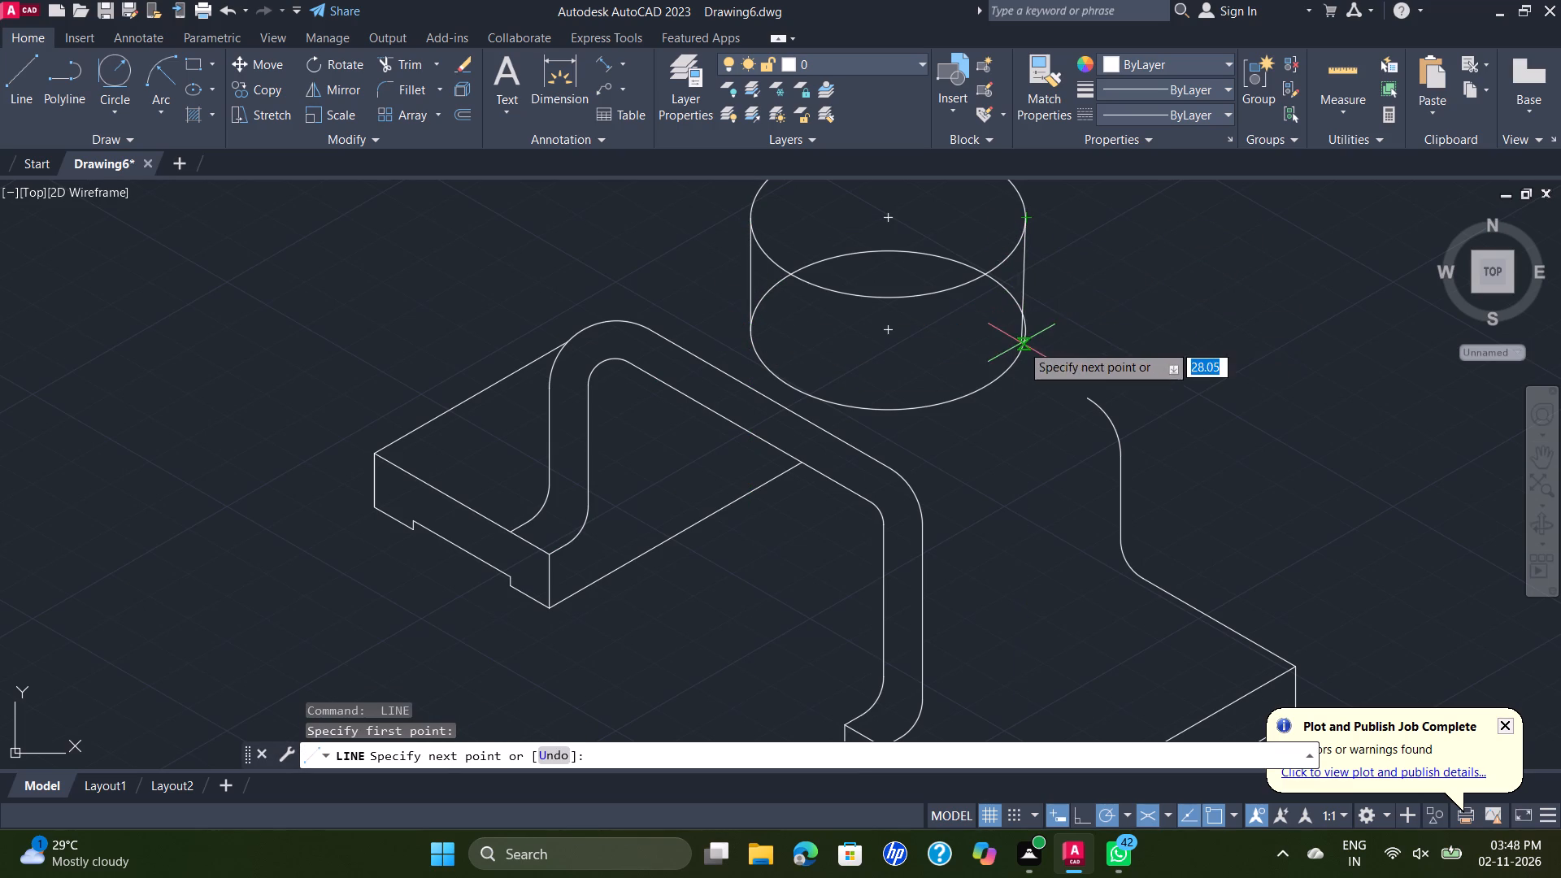
{"action": "left_click", "coordinate": [1025, 324]}
{"action": "key", "text": "Escape"}
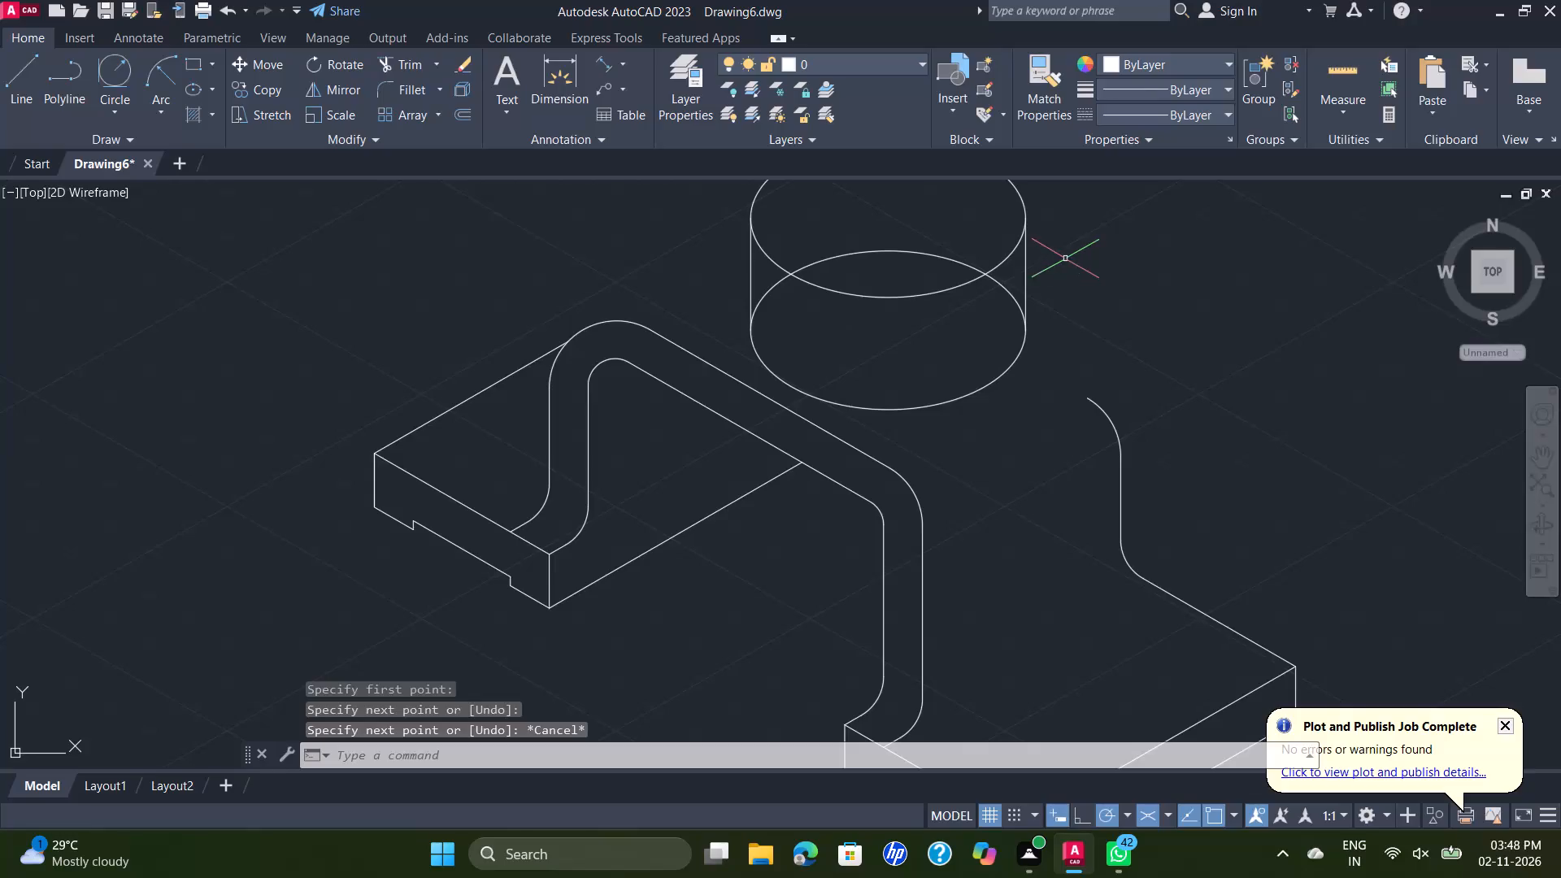
Trim away the hidden rear half of the lower isocircle between the boss's two vertical sides.
{"action": "scroll", "coordinate": [1066, 259], "scroll_direction": "down", "scroll_amount": 1}
{"action": "middle_click_drag", "start_coordinate": [1069, 260], "coordinate": [1069, 364]}
{"action": "scroll", "coordinate": [1076, 346], "scroll_direction": "up", "scroll_amount": 1}
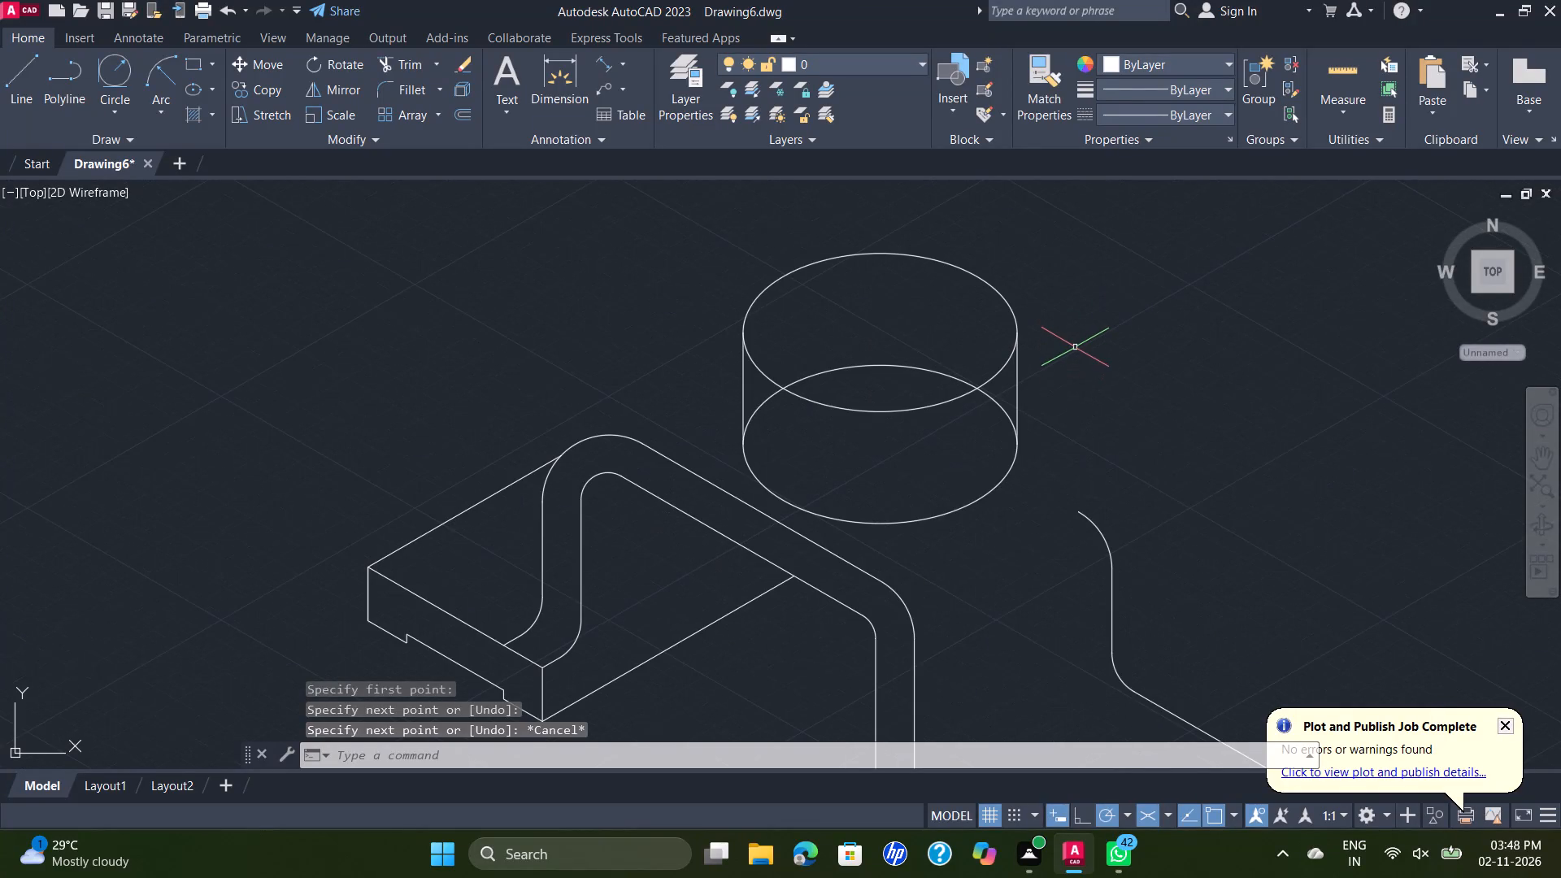
{"action": "type", "text": "TR"}
{"action": "key", "text": "Return"}
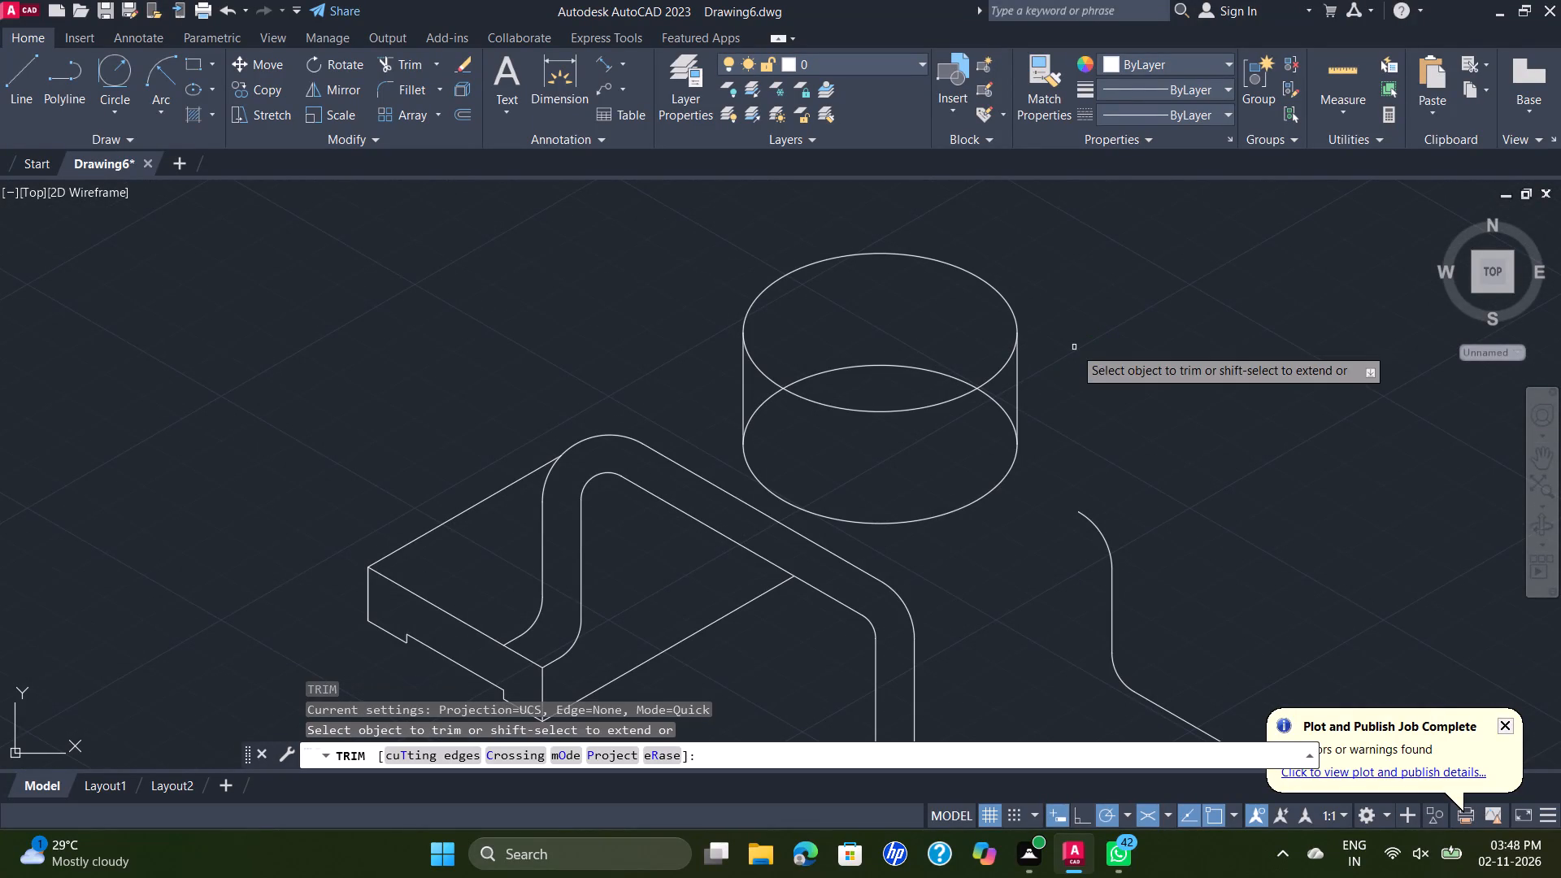
{"action": "left_click", "coordinate": [850, 367]}
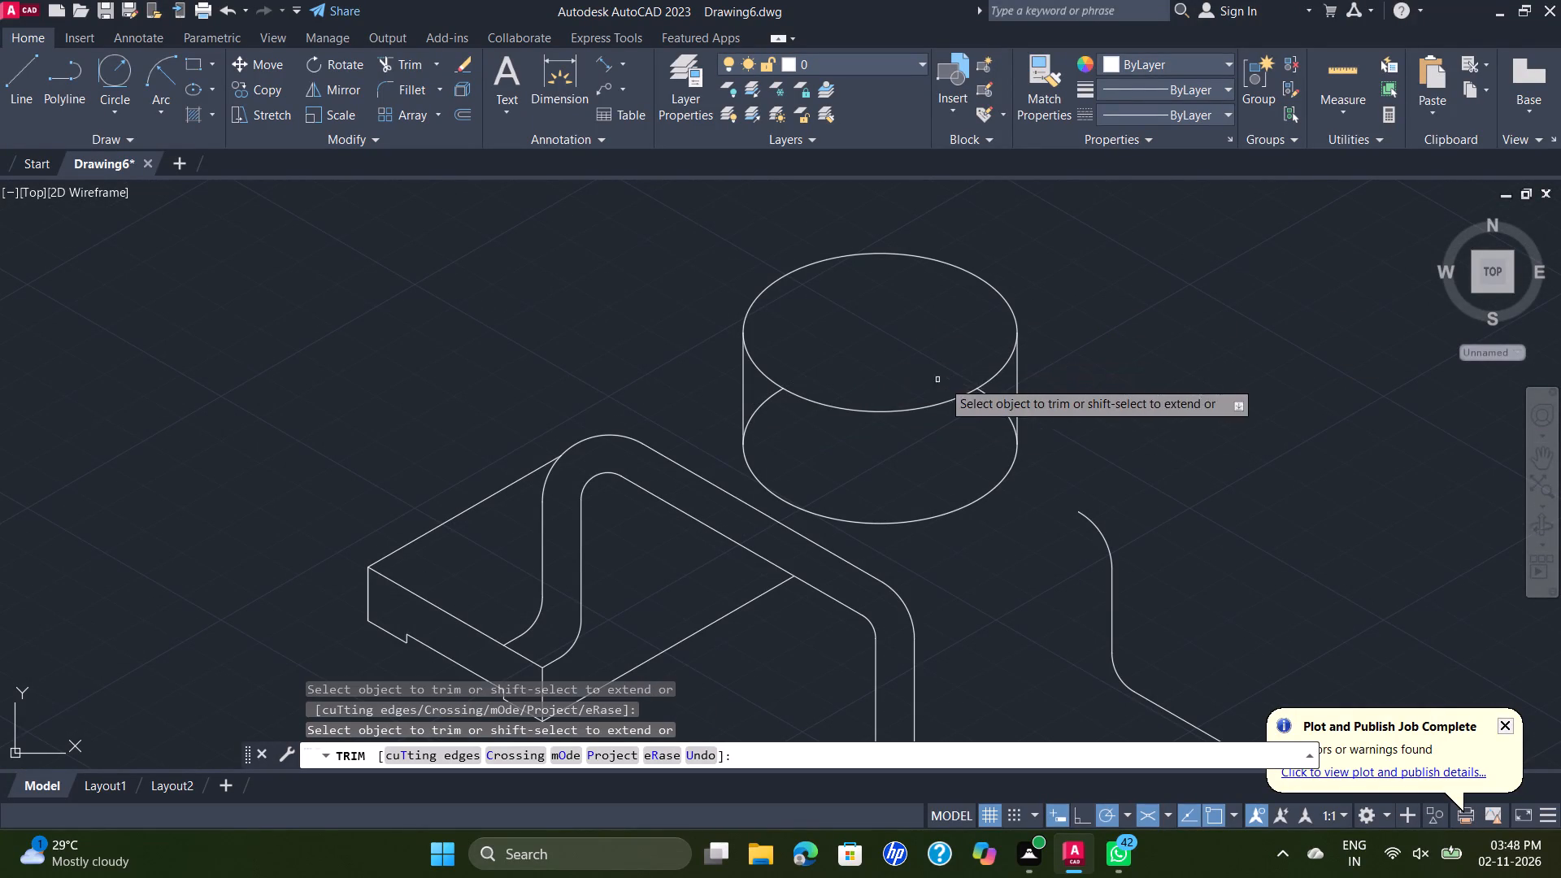
{"action": "left_click", "coordinate": [1008, 412]}
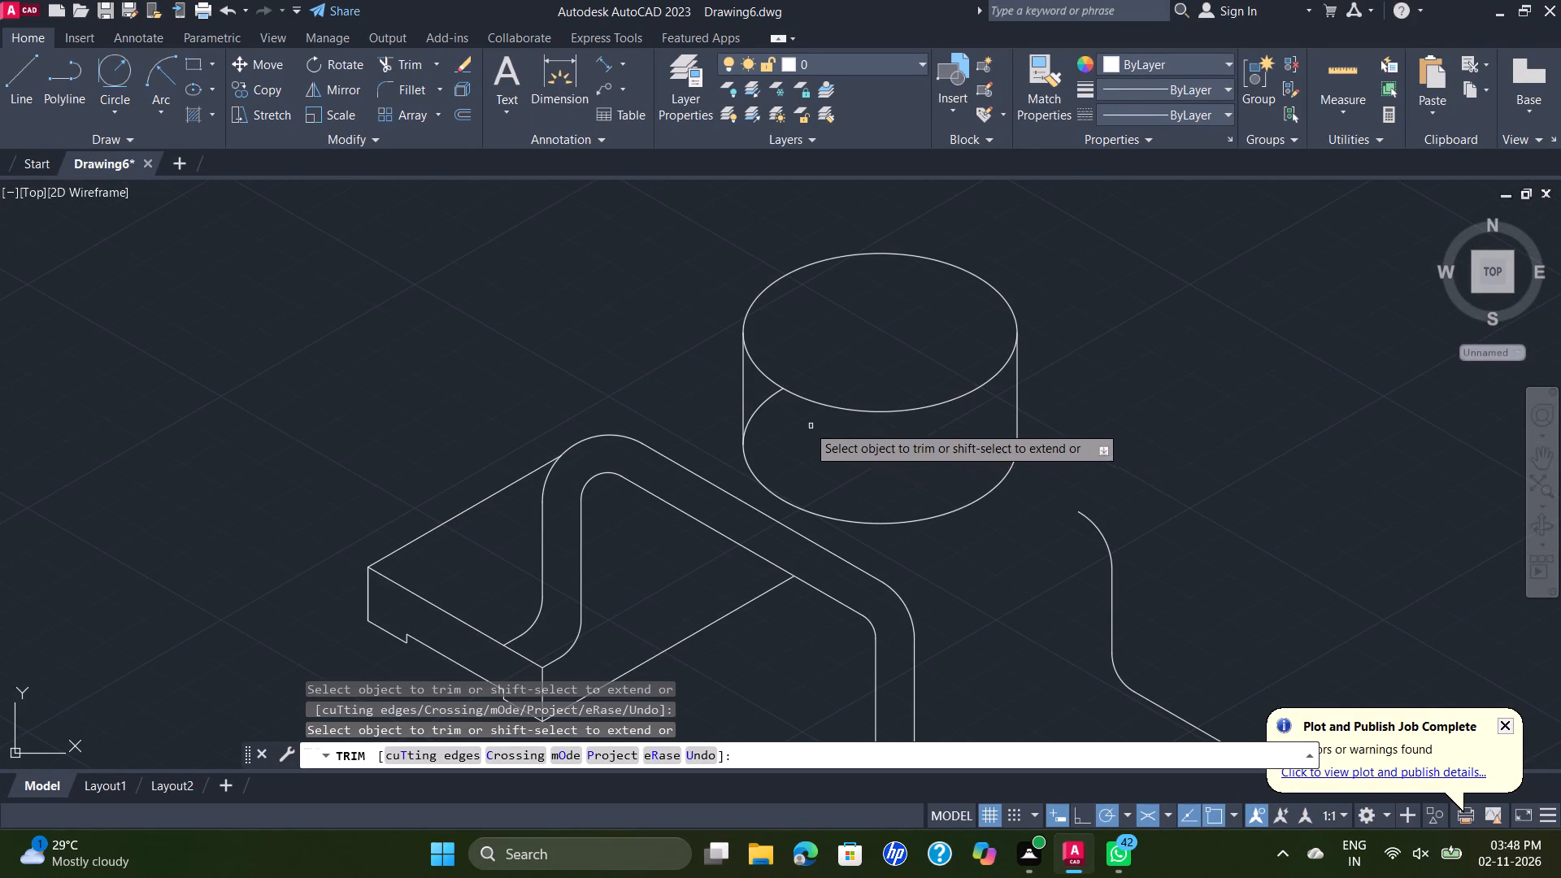
{"action": "left_click", "coordinate": [756, 409]}
{"action": "key", "text": "Escape"}
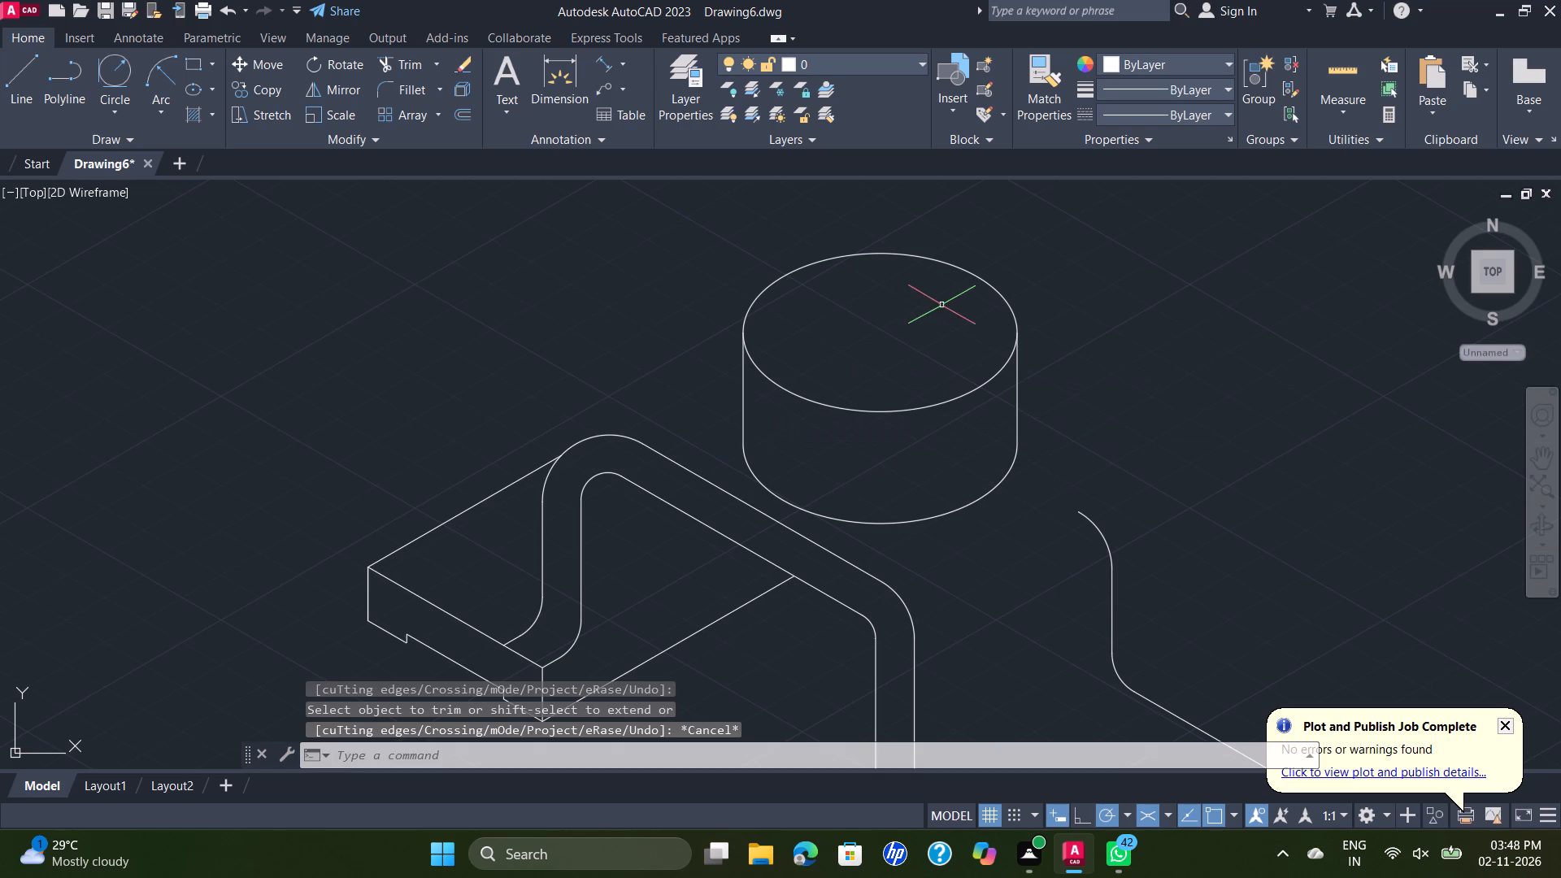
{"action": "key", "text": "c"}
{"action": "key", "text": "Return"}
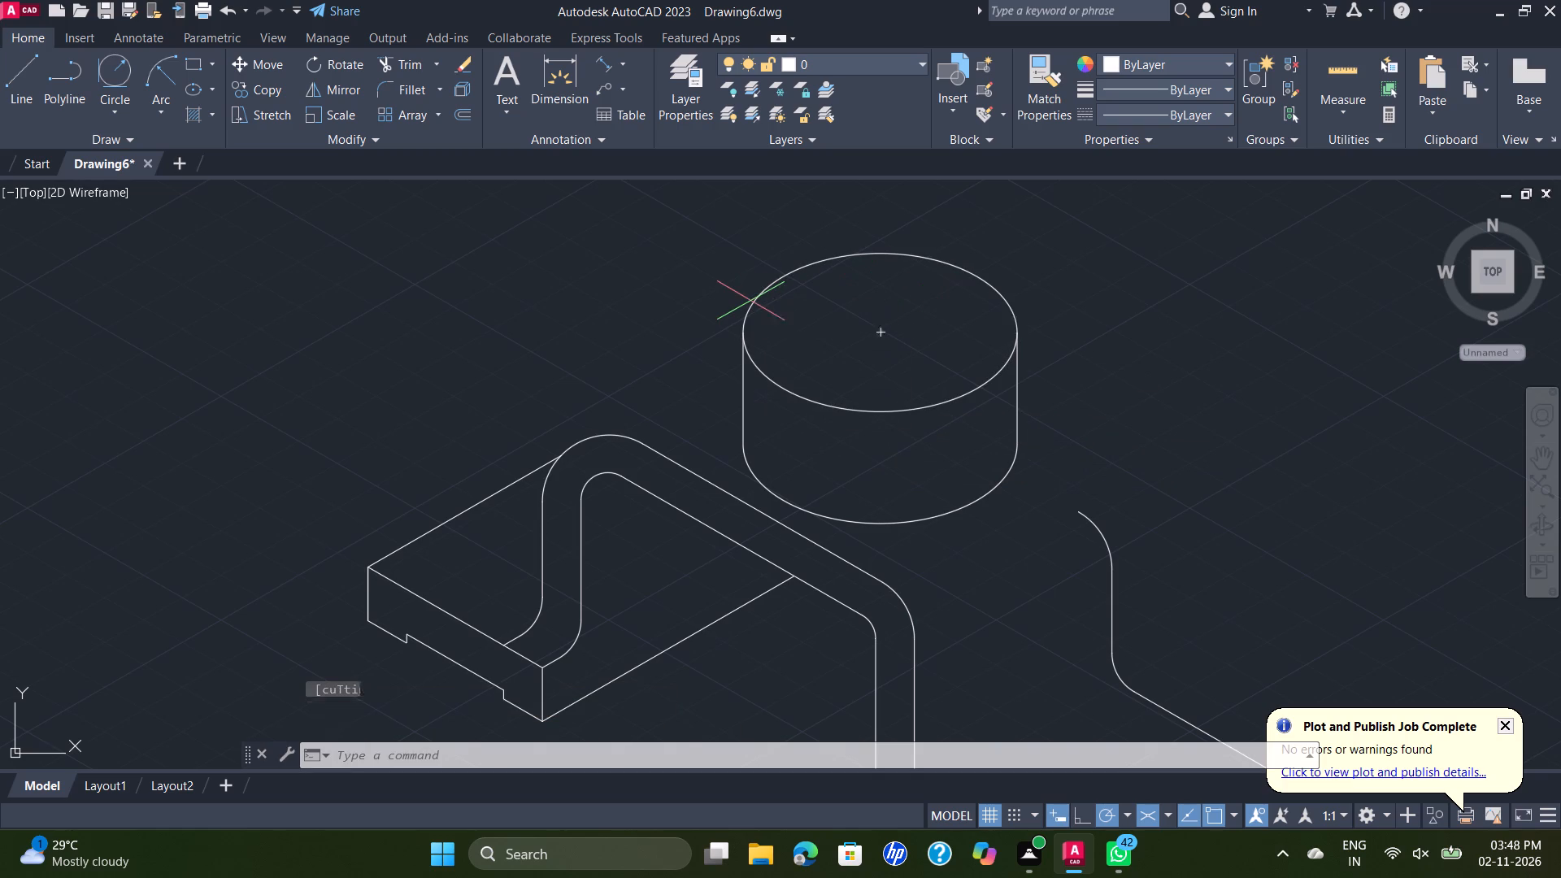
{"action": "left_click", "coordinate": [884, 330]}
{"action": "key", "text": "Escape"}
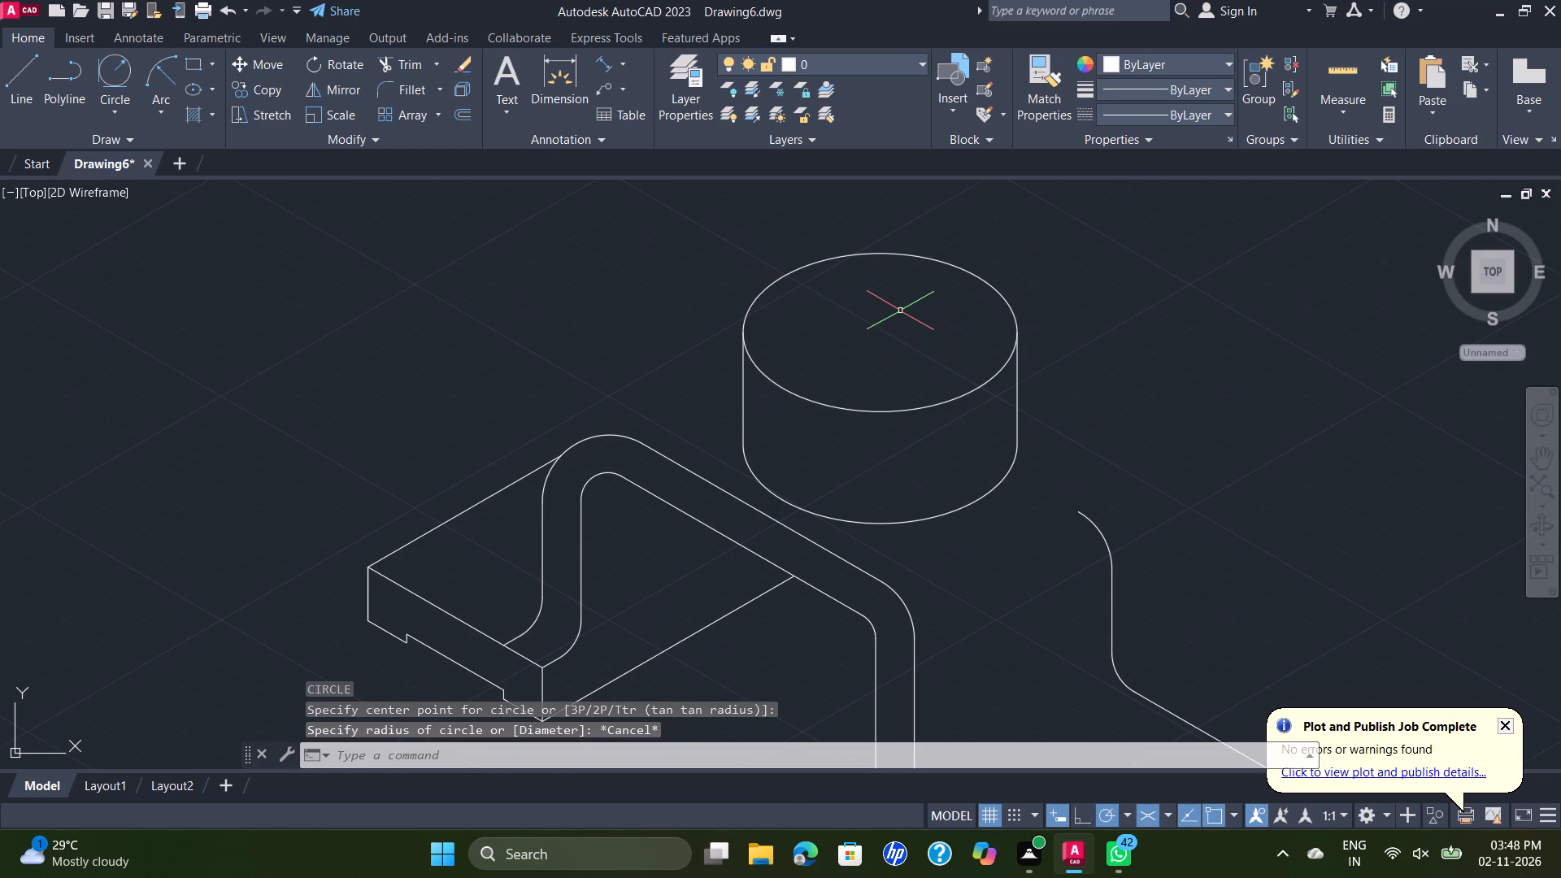
Draw a 25-diameter isocircle centred on the boss's top face.
{"action": "type", "text": "EL"}
{"action": "key", "text": "Return"}
{"action": "type", "text": "ISO"}
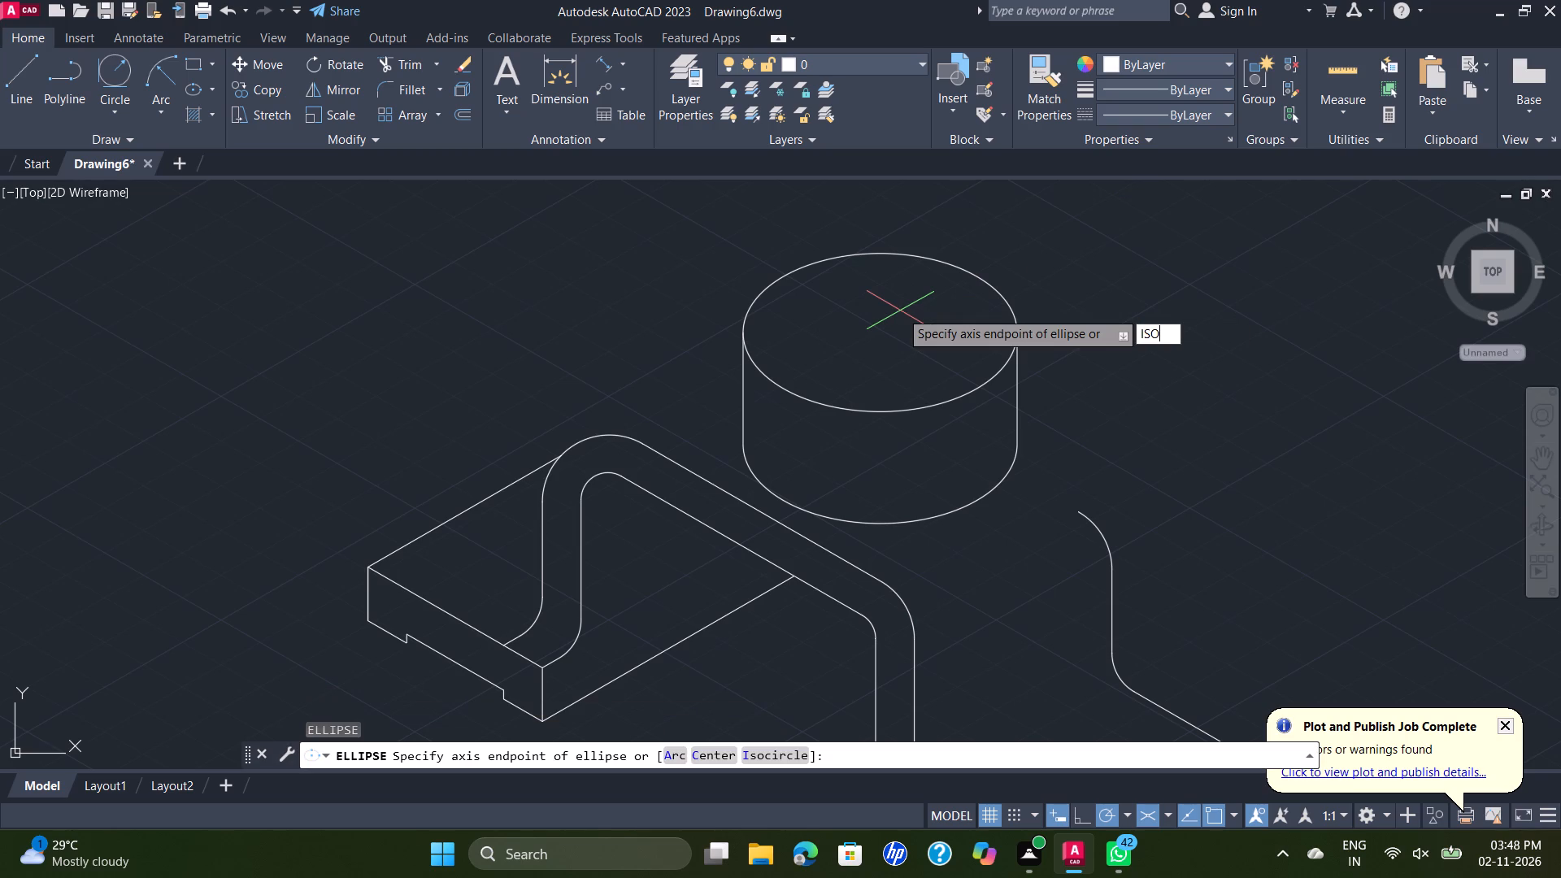
{"action": "key", "text": "Return"}
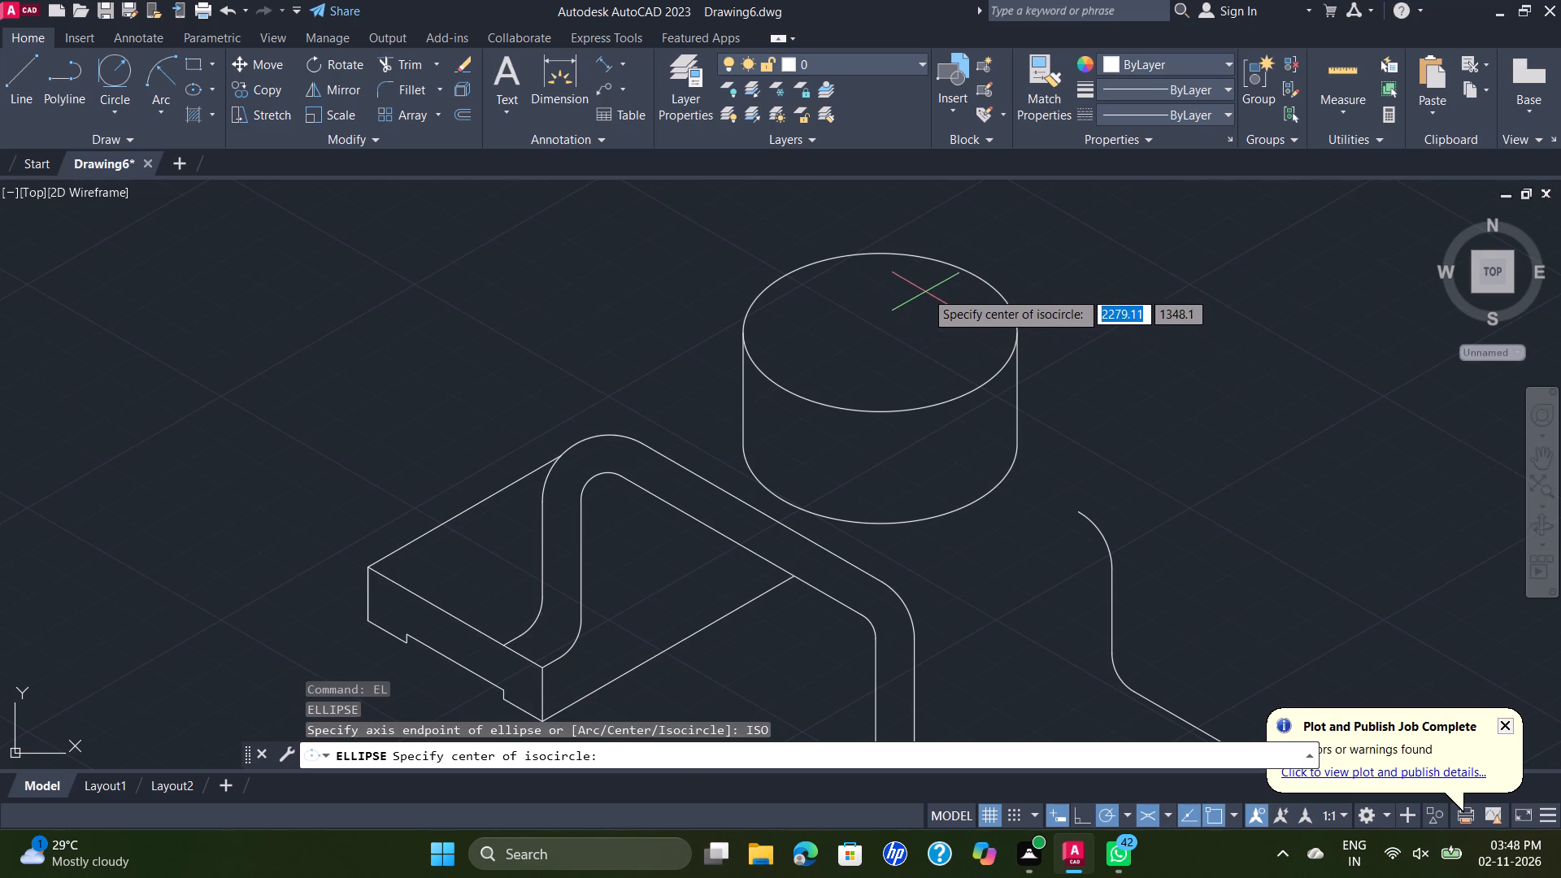
{"action": "left_click", "coordinate": [878, 330]}
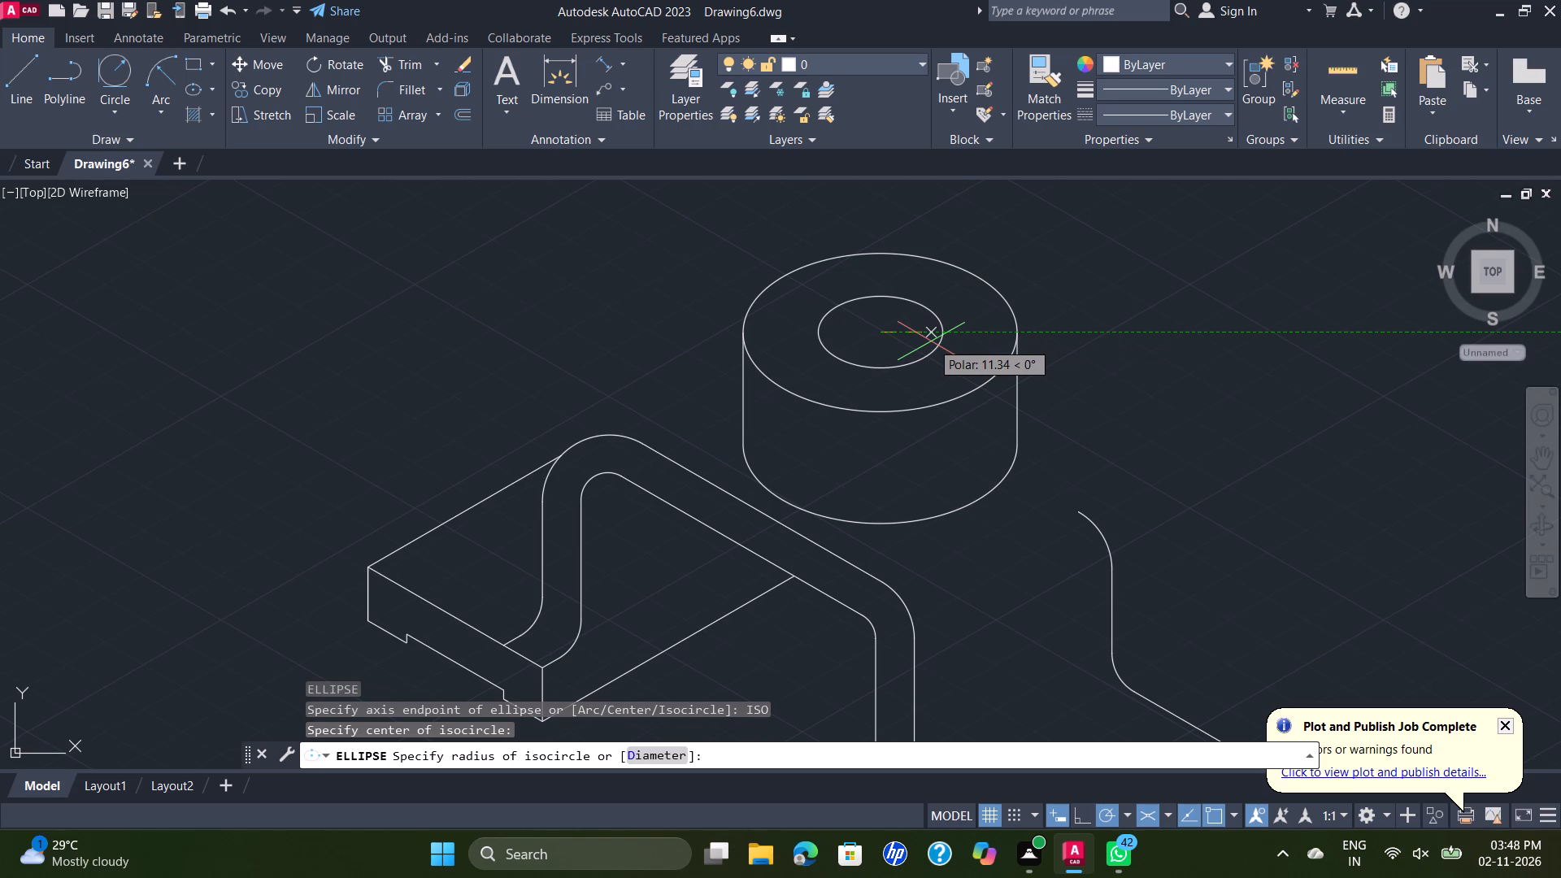
{"action": "key", "text": "d"}
{"action": "key", "text": "Return"}
{"action": "type", "text": "25"}
{"action": "key", "text": "Return"}
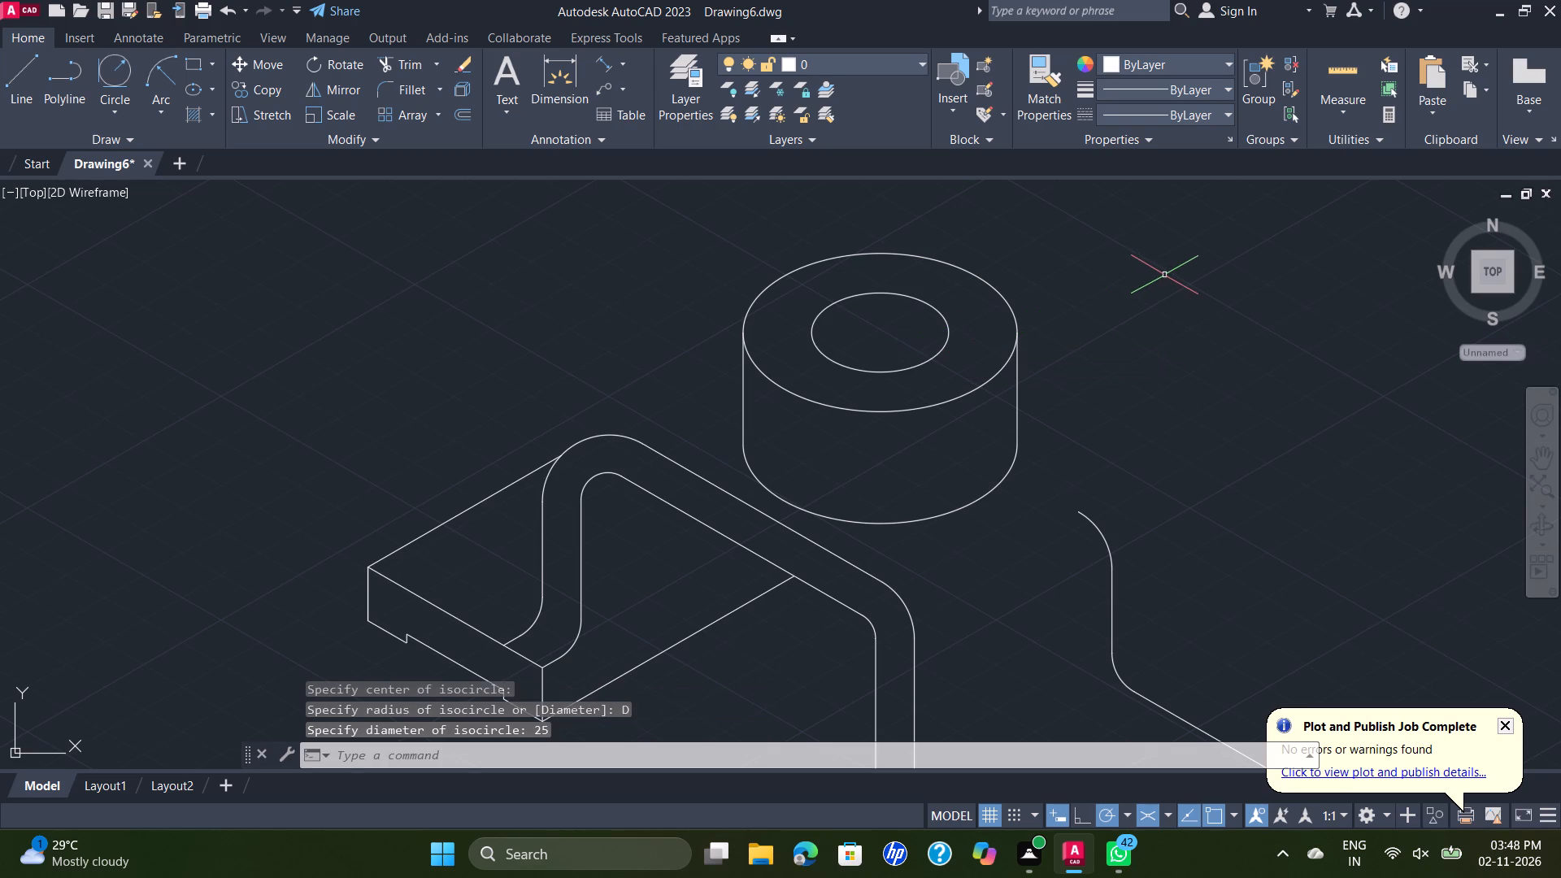
{"action": "key", "text": "Escape"}
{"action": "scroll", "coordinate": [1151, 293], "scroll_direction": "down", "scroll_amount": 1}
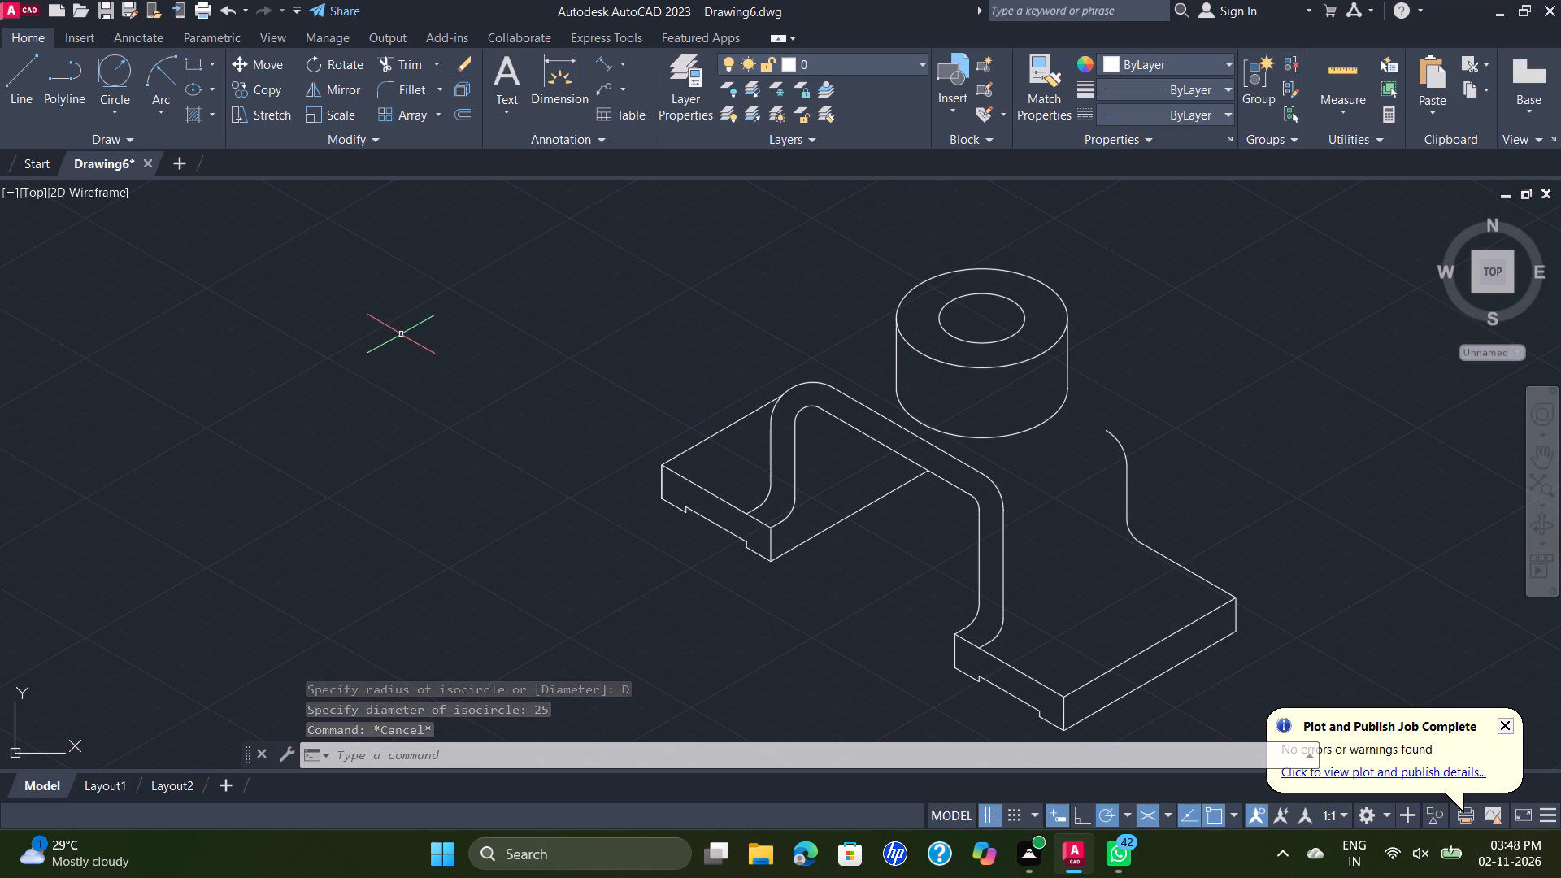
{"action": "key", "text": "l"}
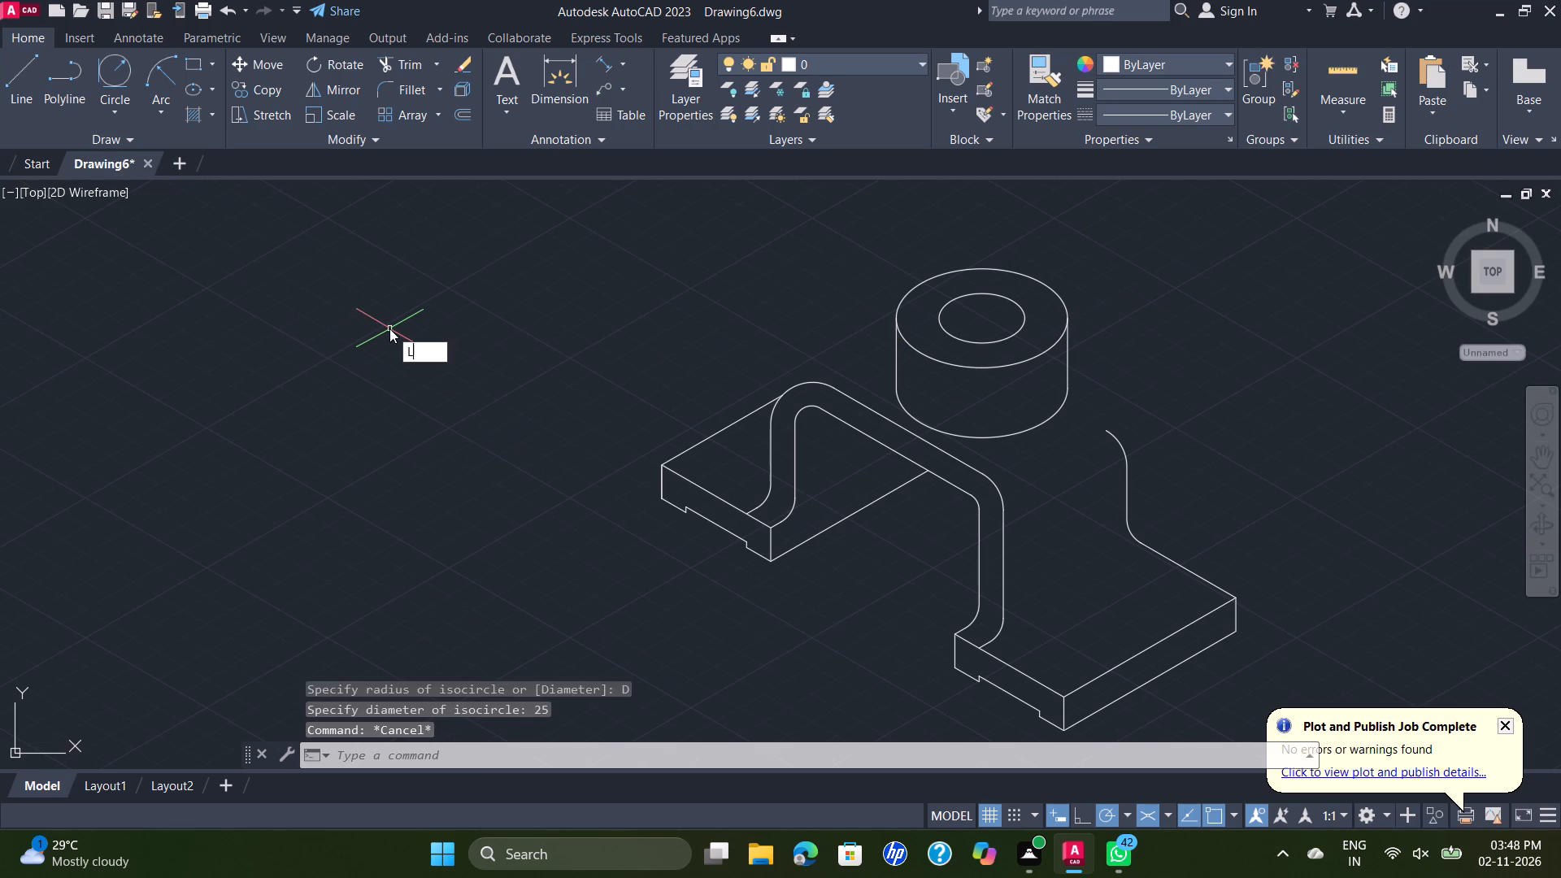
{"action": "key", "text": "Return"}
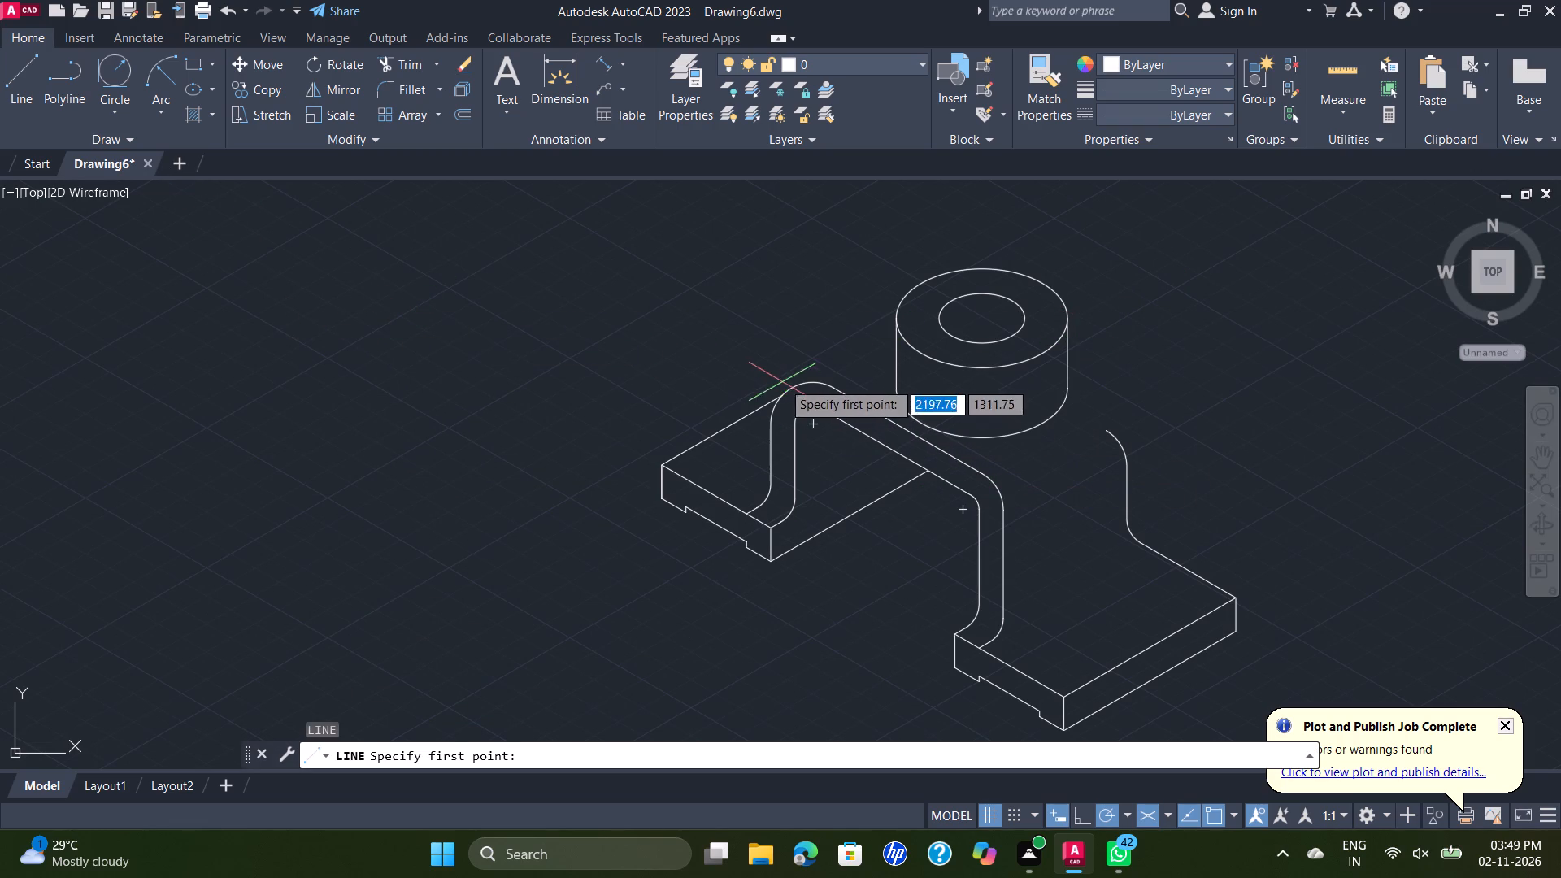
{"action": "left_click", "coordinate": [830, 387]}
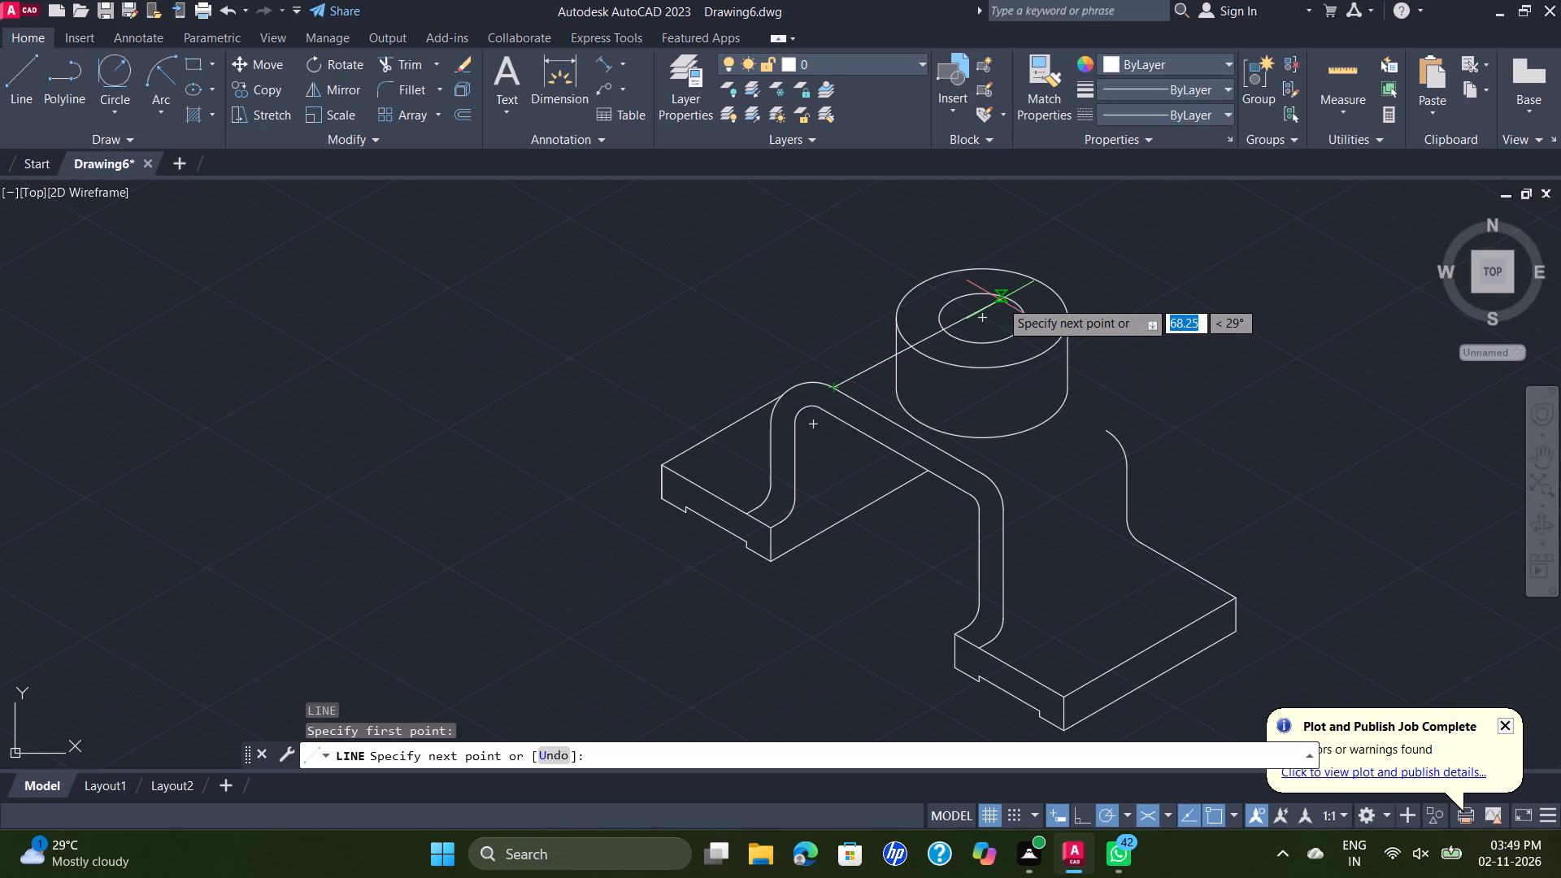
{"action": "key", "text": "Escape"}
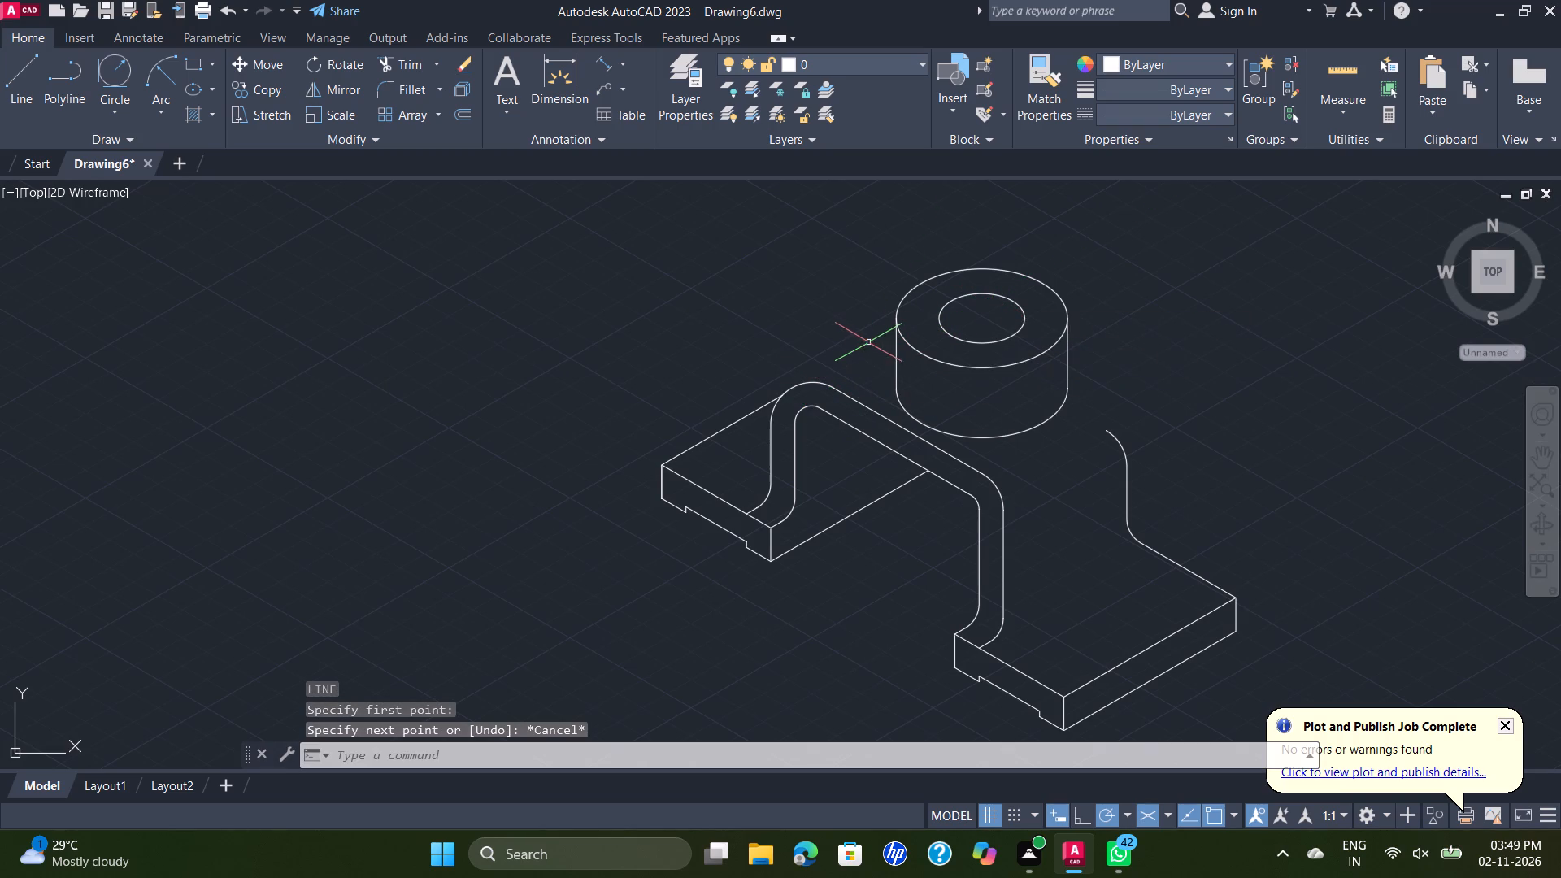
Draw a receding line from the top of the arch's outer bend over the left foot into the boss.
{"action": "key", "text": "space"}
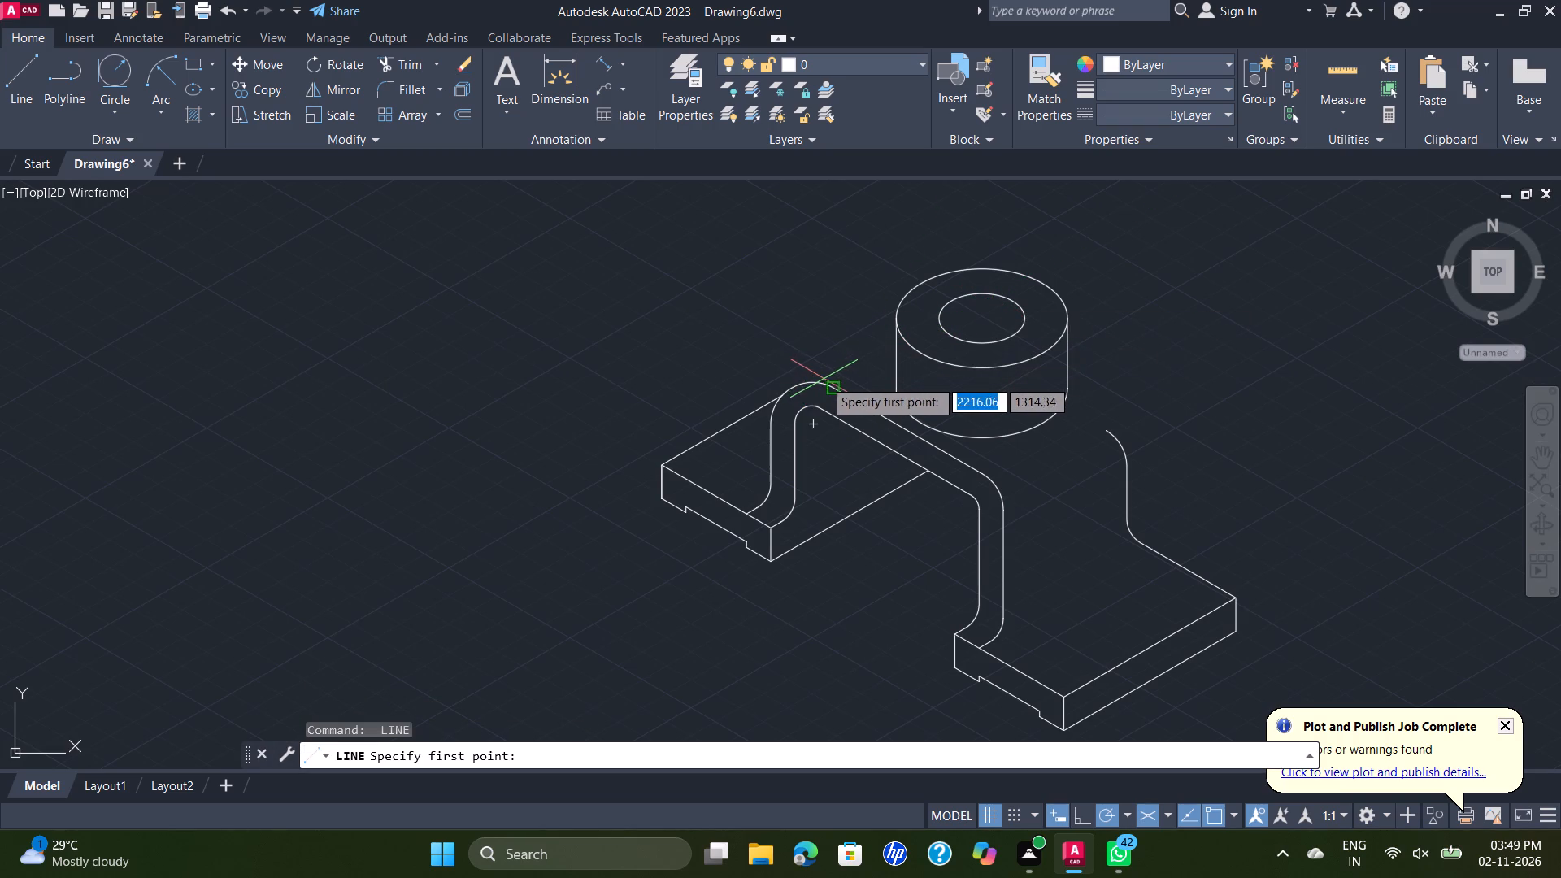
{"action": "scroll", "coordinate": [824, 386], "scroll_direction": "up", "scroll_amount": 2}
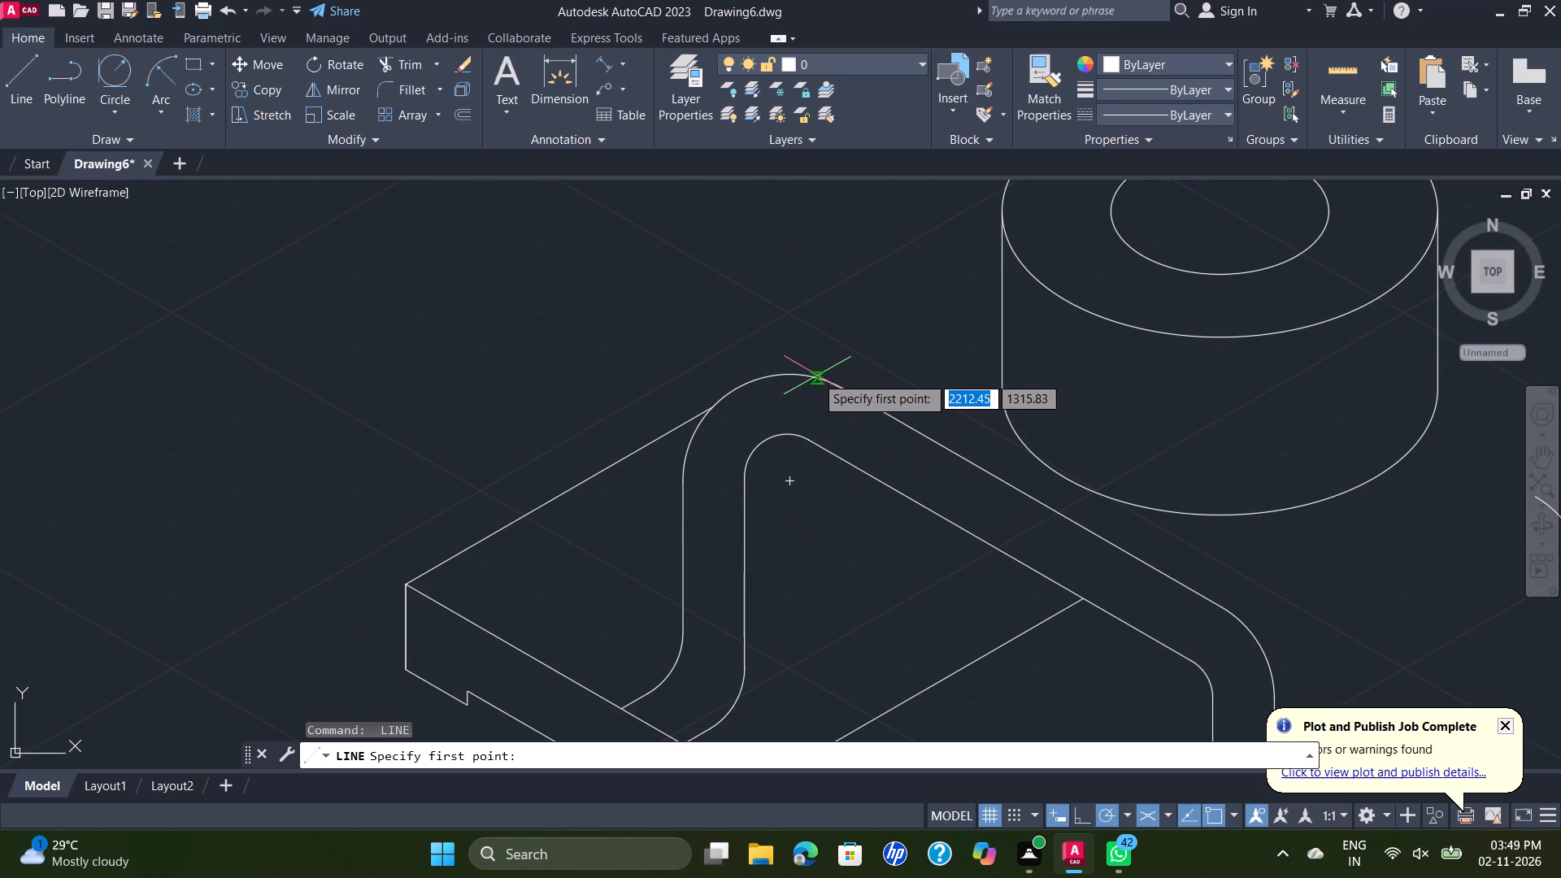
{"action": "left_click", "coordinate": [809, 376]}
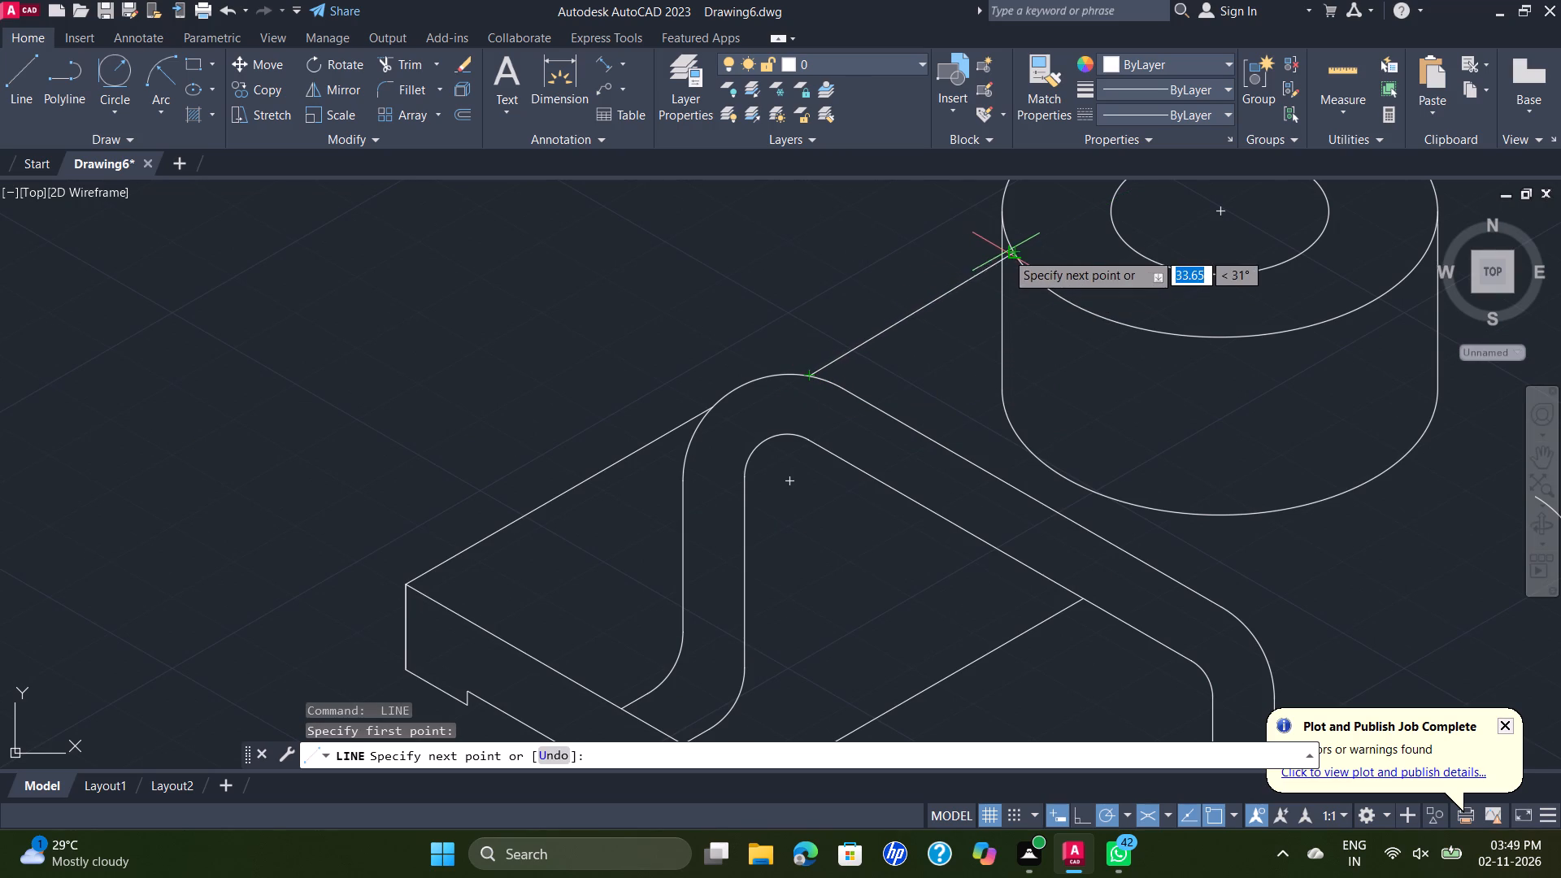
{"action": "left_click", "coordinate": [1053, 238]}
{"action": "key", "text": "Escape"}
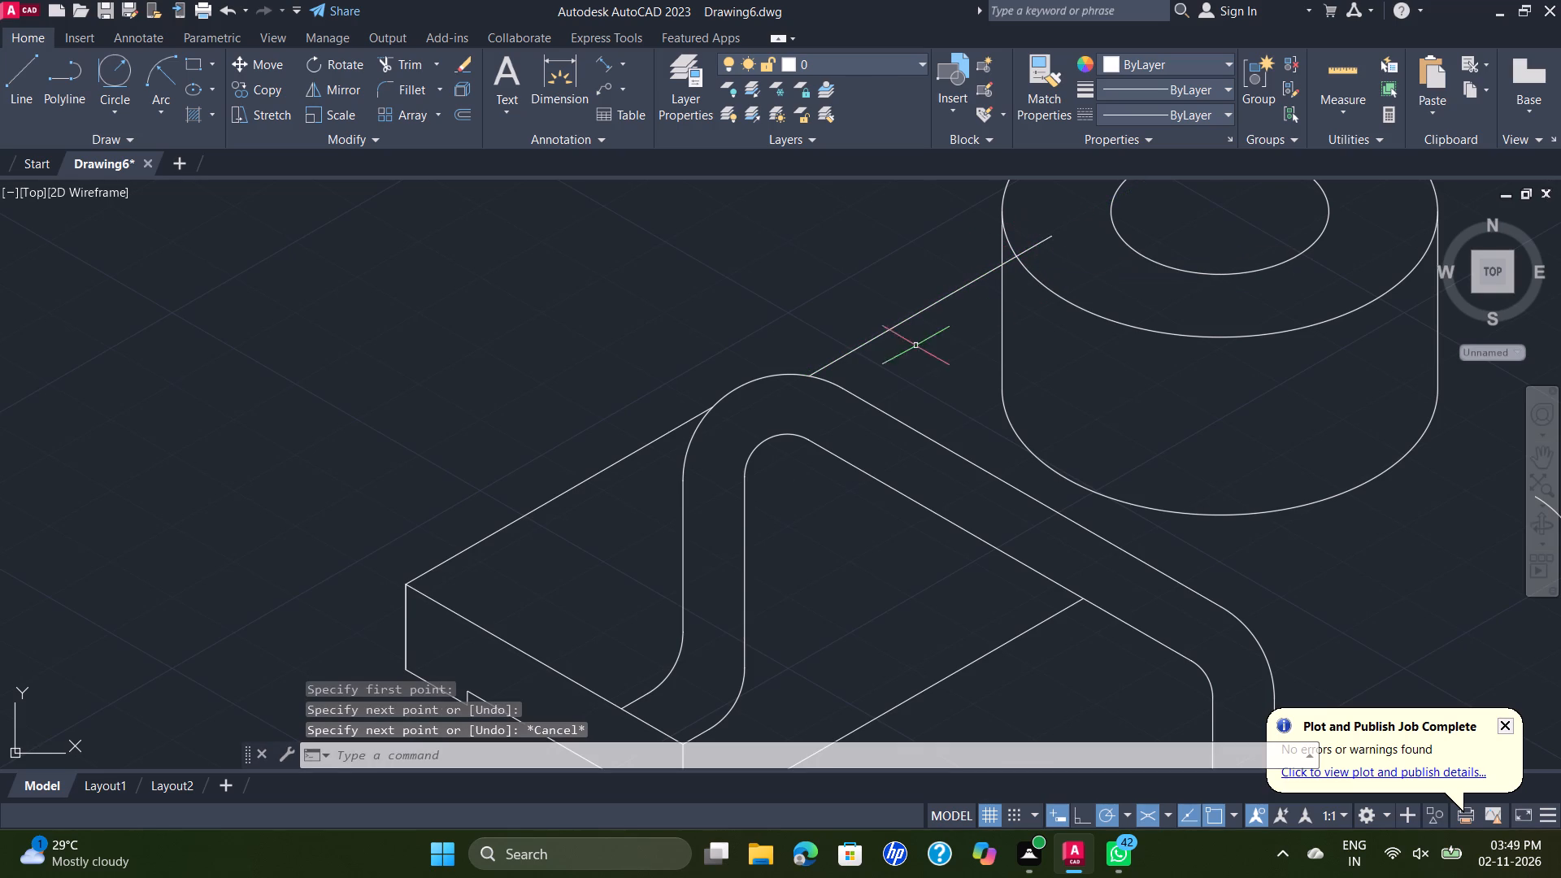
Trim the parts of the receding top edge line that run inside the boss outline.
{"action": "type", "text": "TR"}
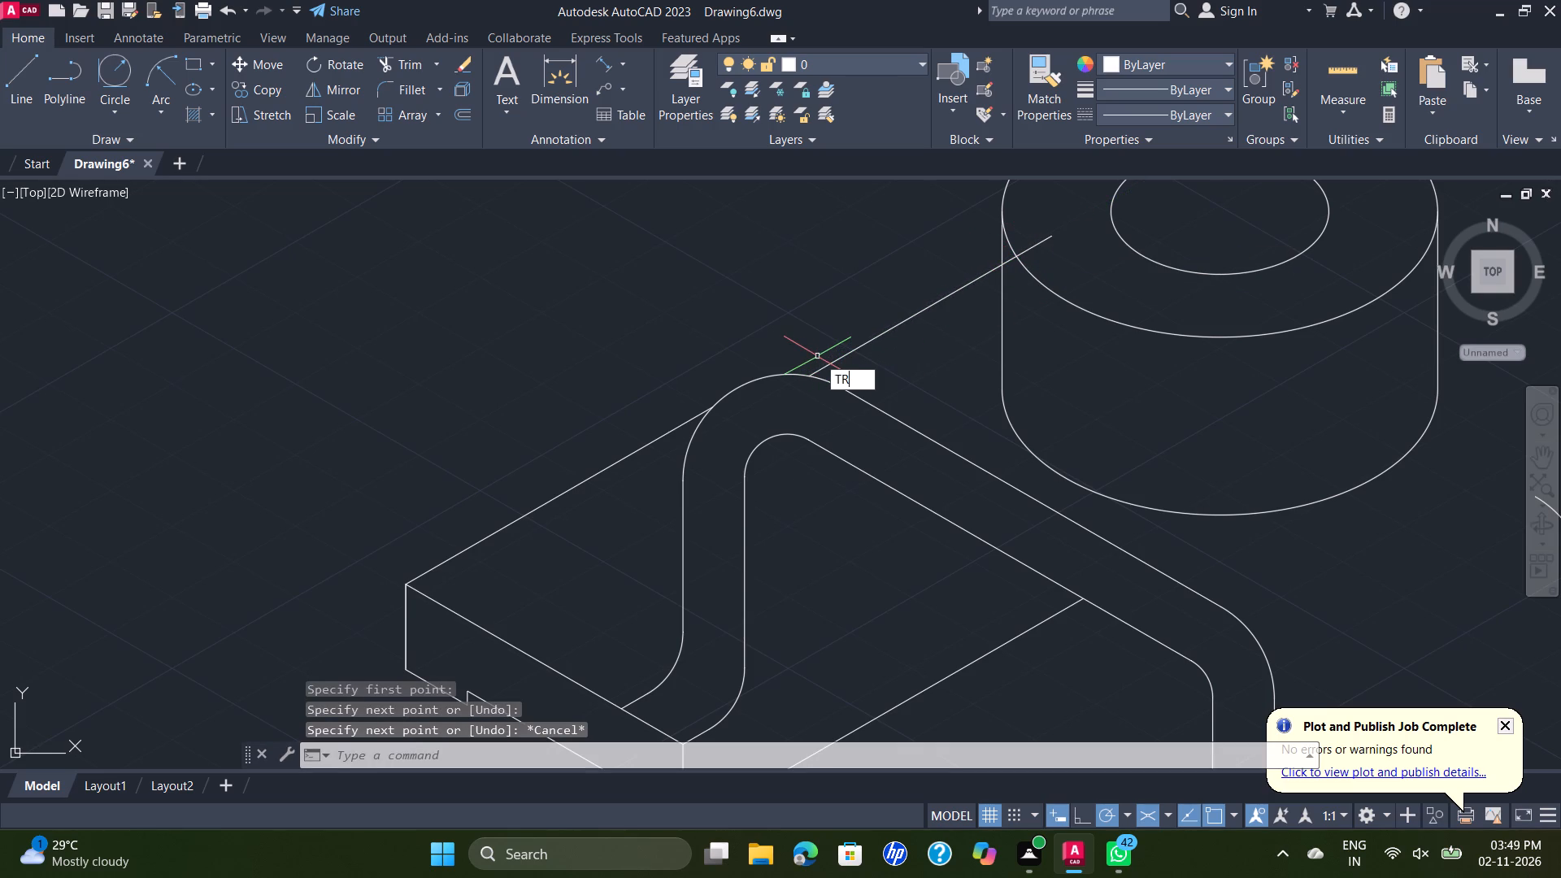
{"action": "key", "text": "Return"}
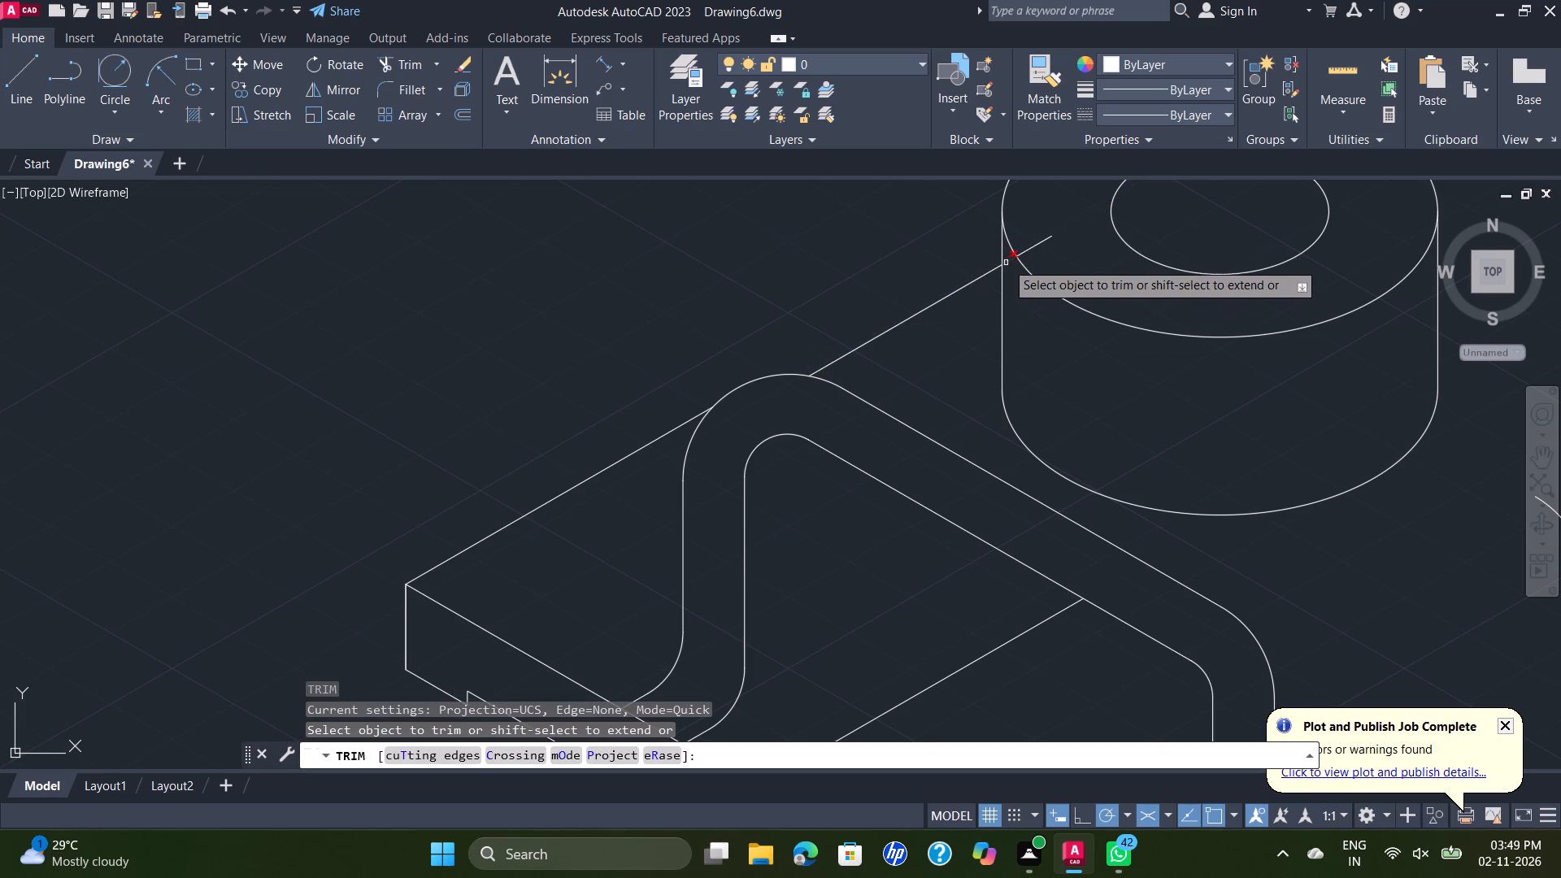
{"action": "left_click", "coordinate": [1007, 261]}
{"action": "left_click", "coordinate": [1026, 249]}
{"action": "scroll", "coordinate": [1050, 236], "scroll_direction": "down", "scroll_amount": 1}
{"action": "key", "text": "Escape"}
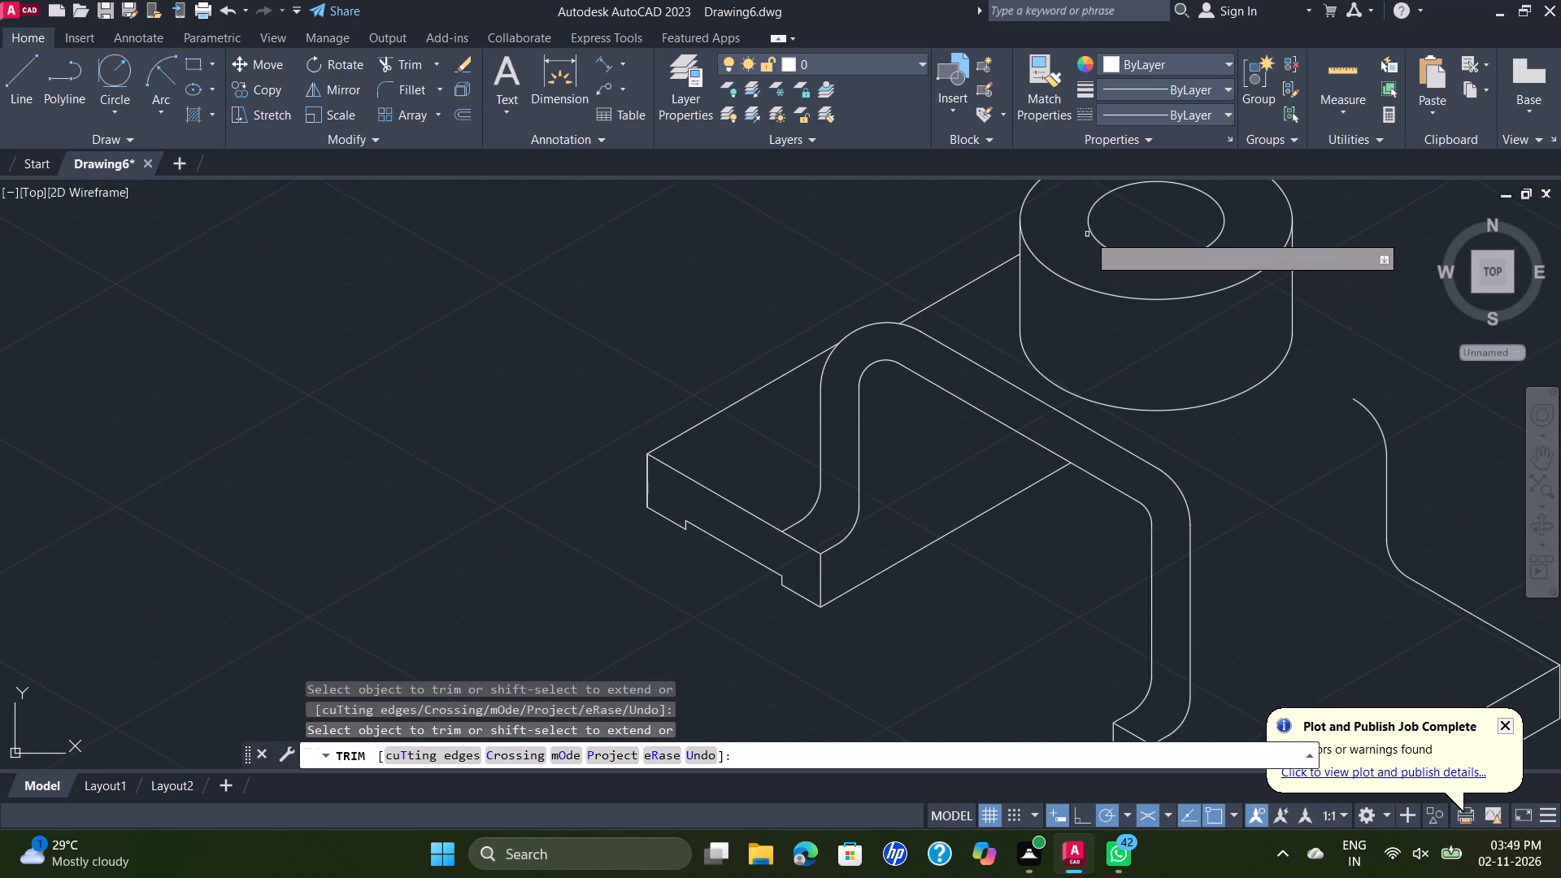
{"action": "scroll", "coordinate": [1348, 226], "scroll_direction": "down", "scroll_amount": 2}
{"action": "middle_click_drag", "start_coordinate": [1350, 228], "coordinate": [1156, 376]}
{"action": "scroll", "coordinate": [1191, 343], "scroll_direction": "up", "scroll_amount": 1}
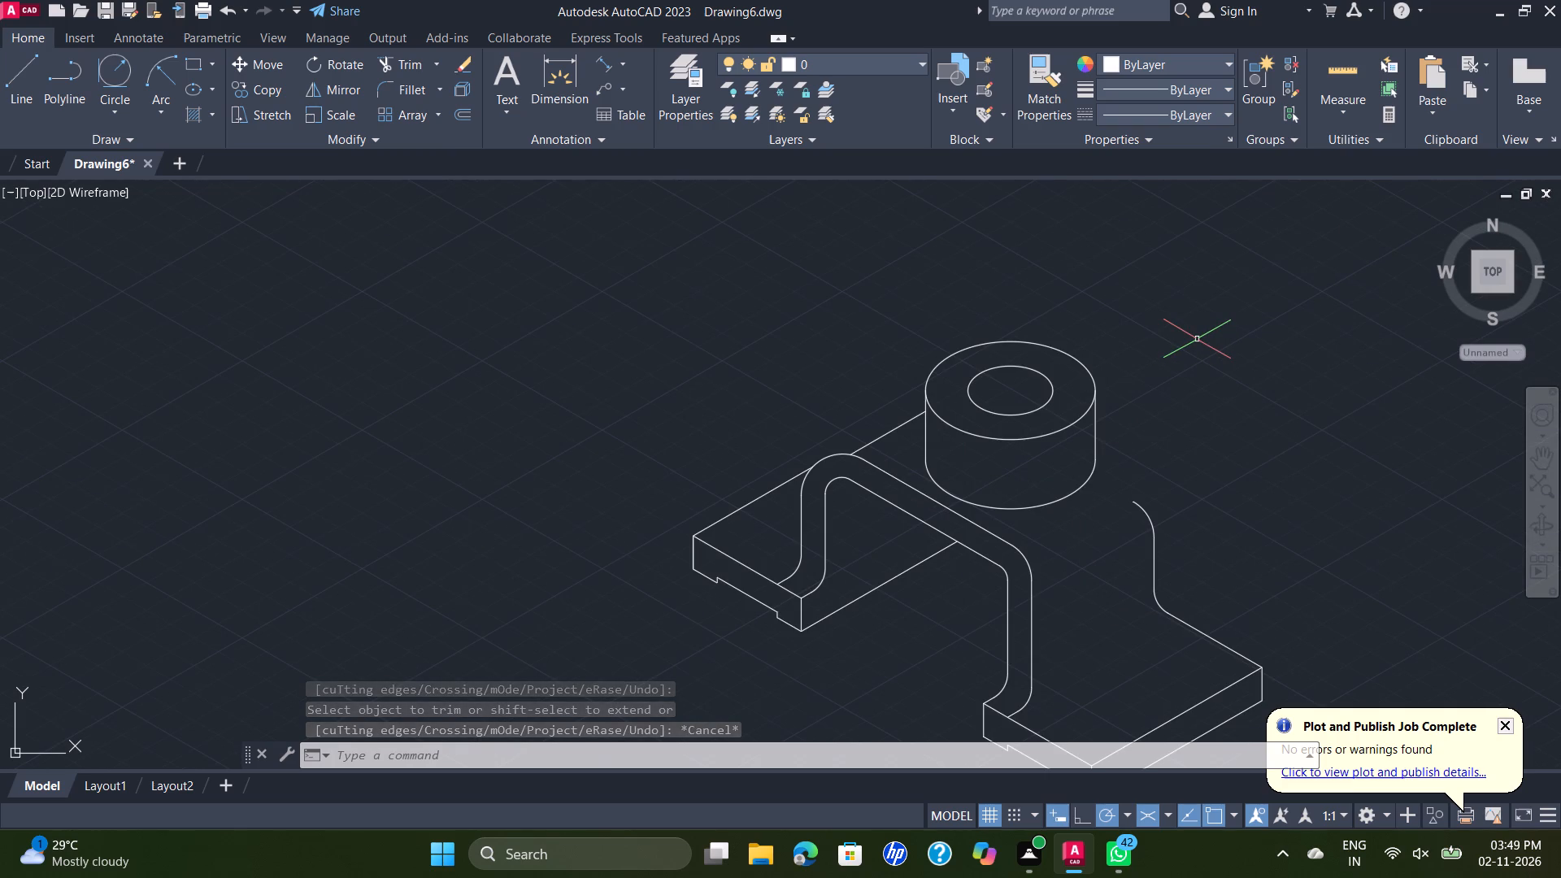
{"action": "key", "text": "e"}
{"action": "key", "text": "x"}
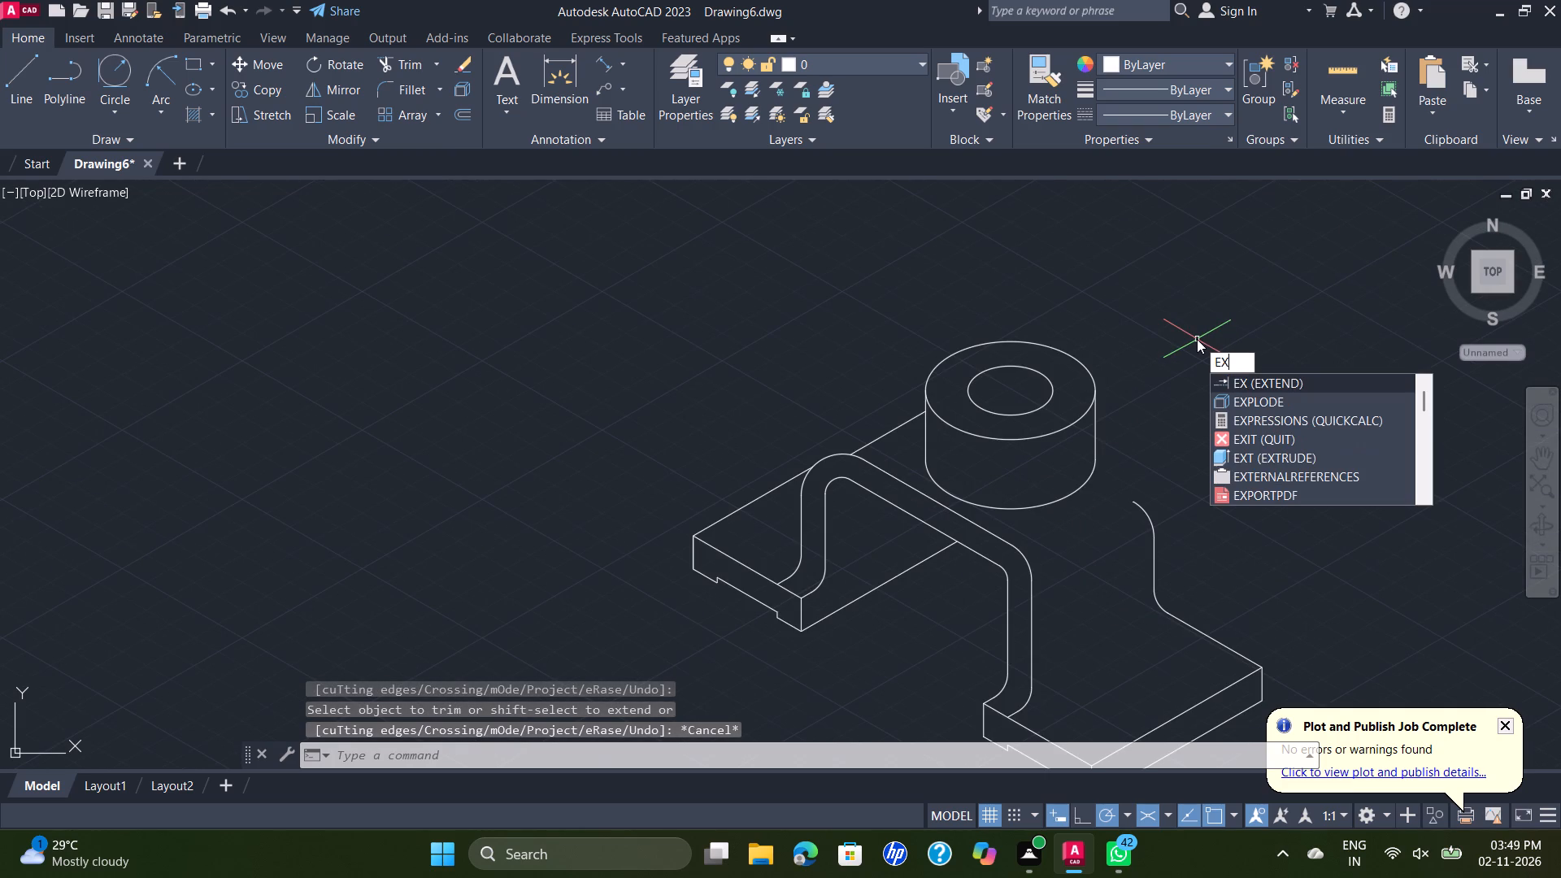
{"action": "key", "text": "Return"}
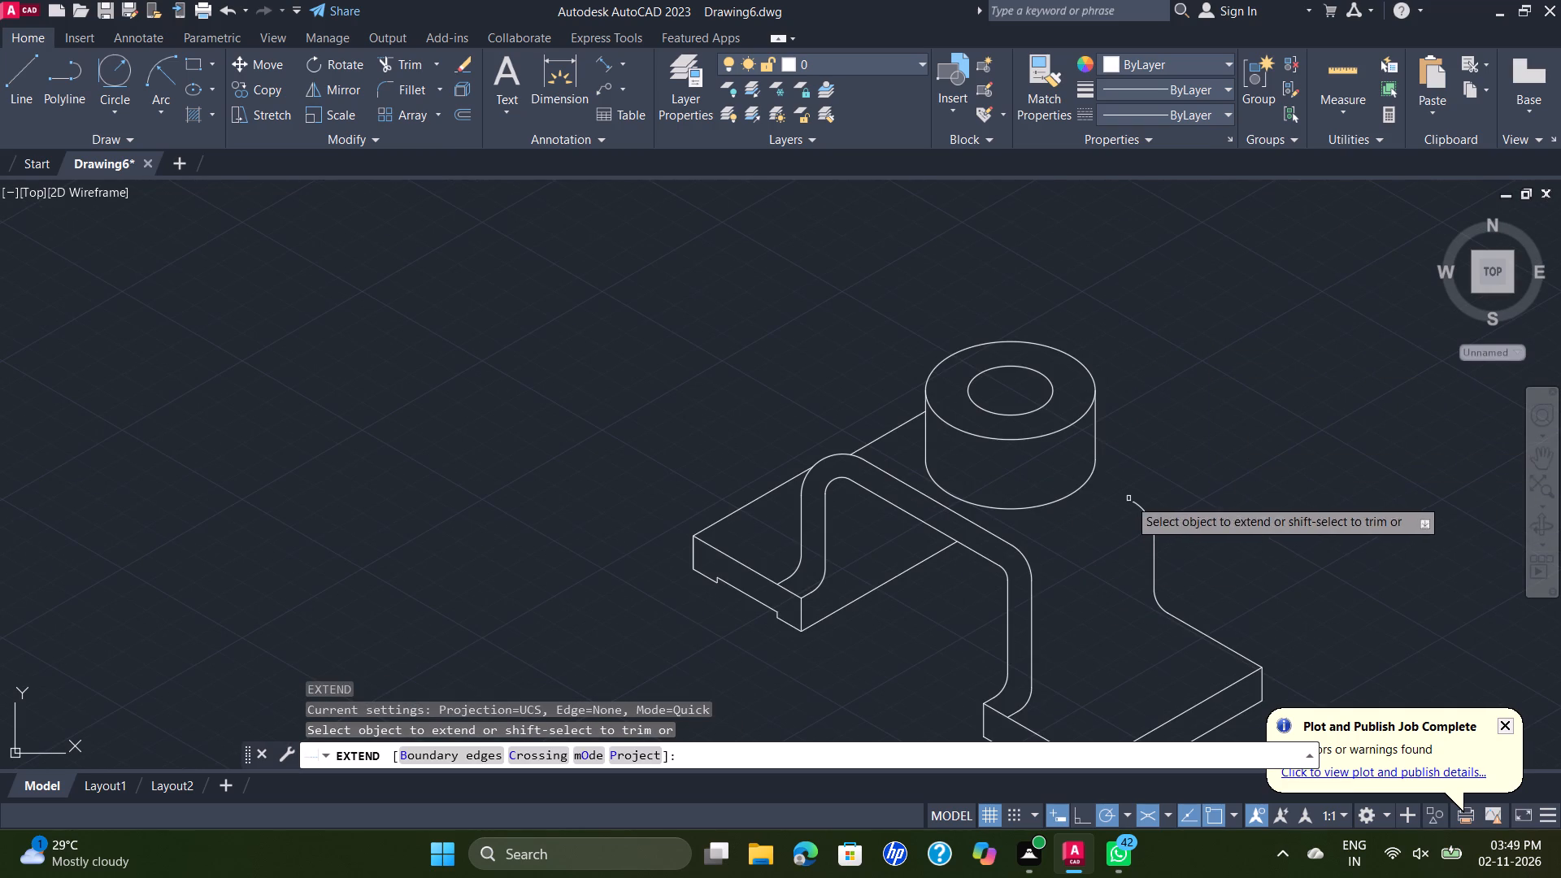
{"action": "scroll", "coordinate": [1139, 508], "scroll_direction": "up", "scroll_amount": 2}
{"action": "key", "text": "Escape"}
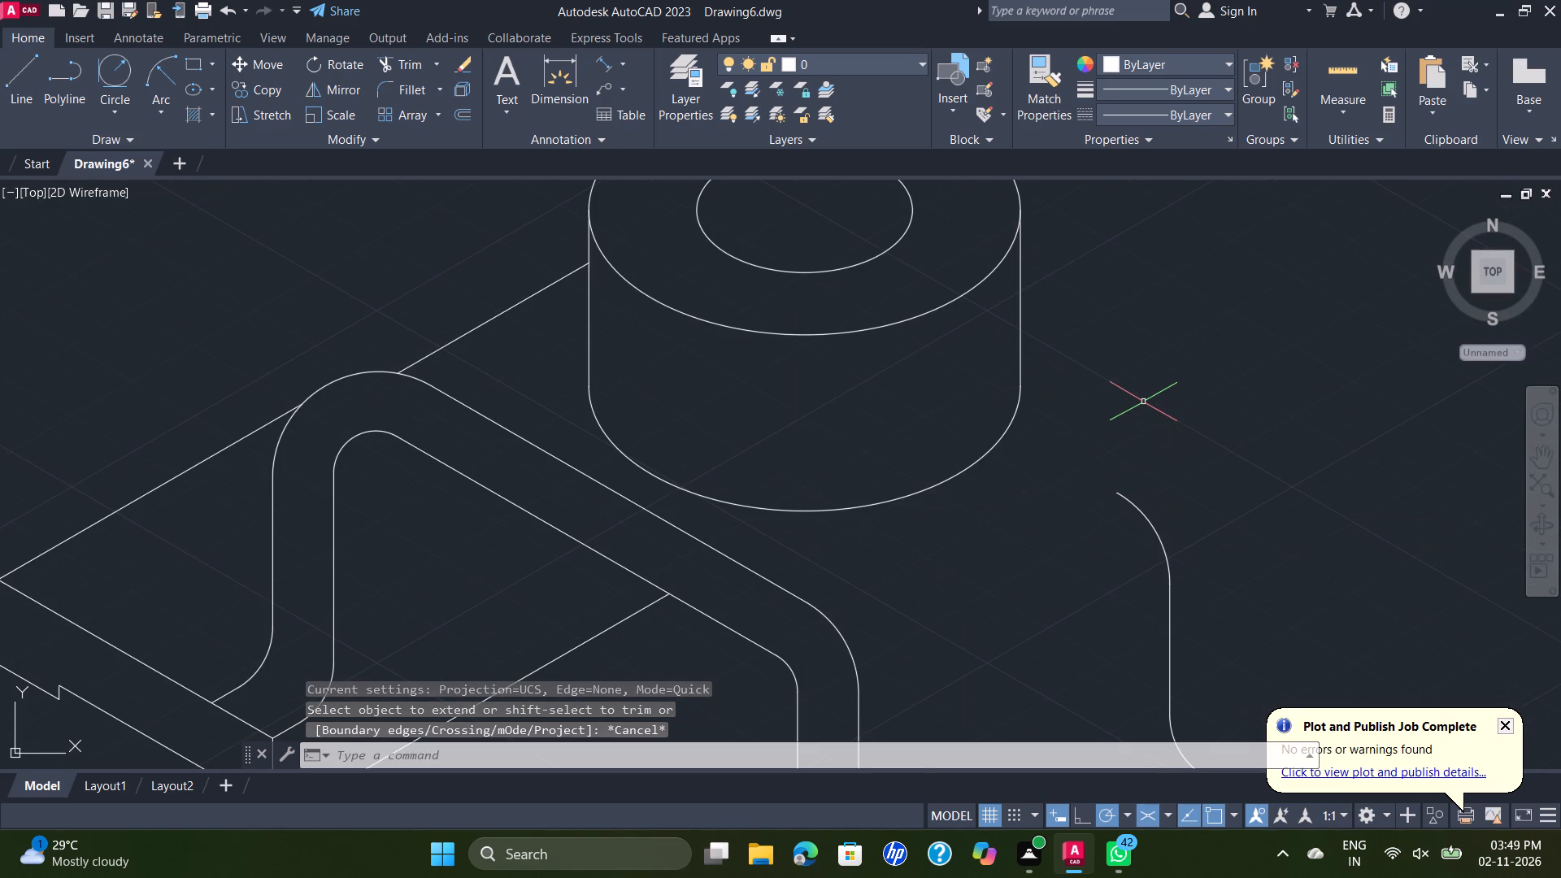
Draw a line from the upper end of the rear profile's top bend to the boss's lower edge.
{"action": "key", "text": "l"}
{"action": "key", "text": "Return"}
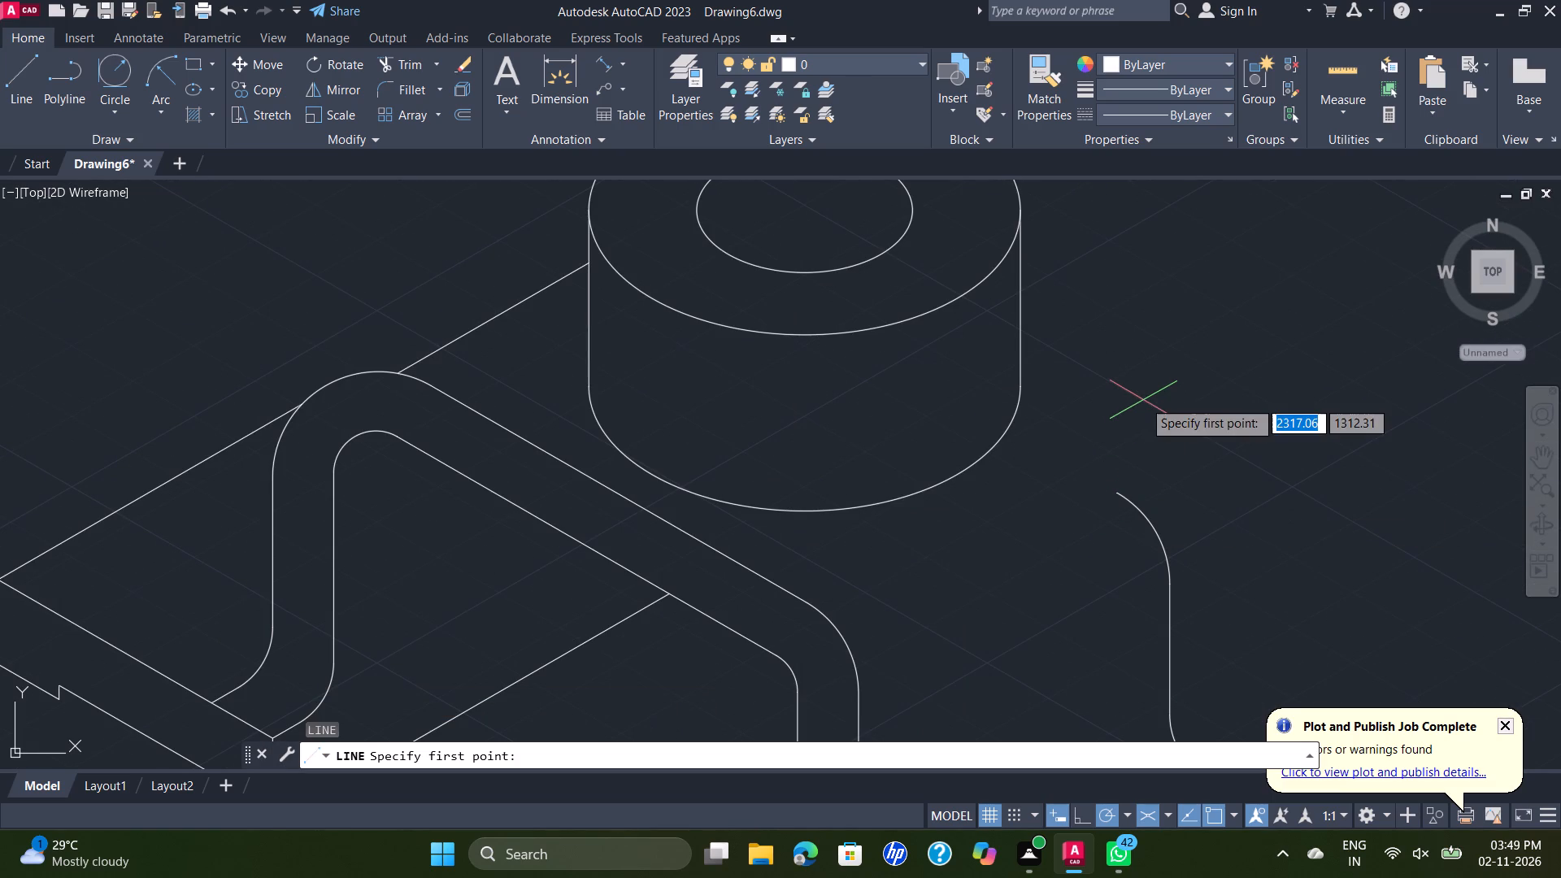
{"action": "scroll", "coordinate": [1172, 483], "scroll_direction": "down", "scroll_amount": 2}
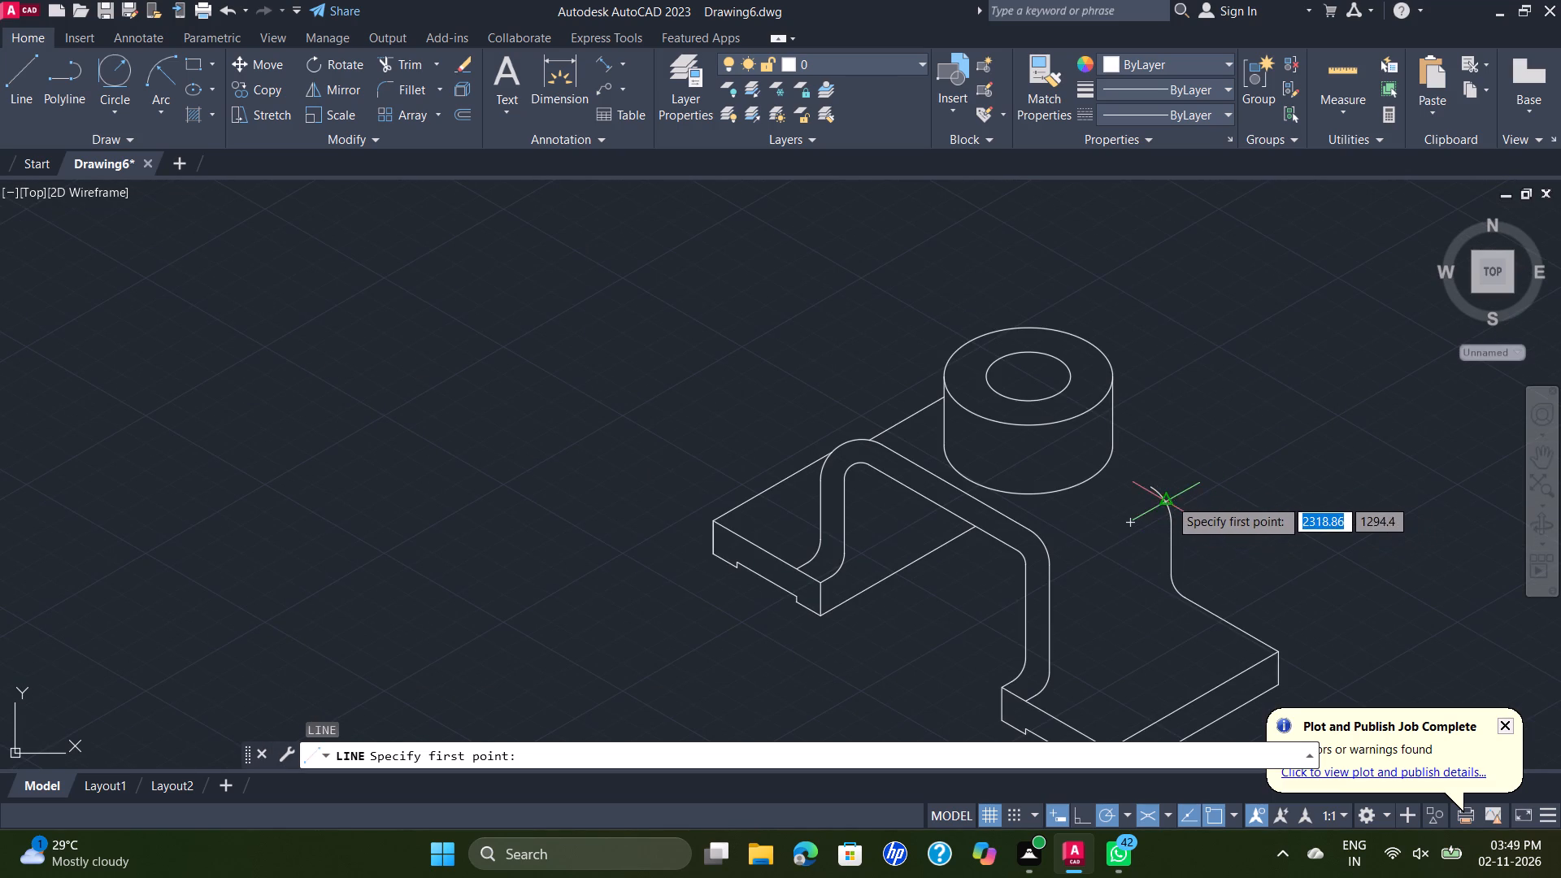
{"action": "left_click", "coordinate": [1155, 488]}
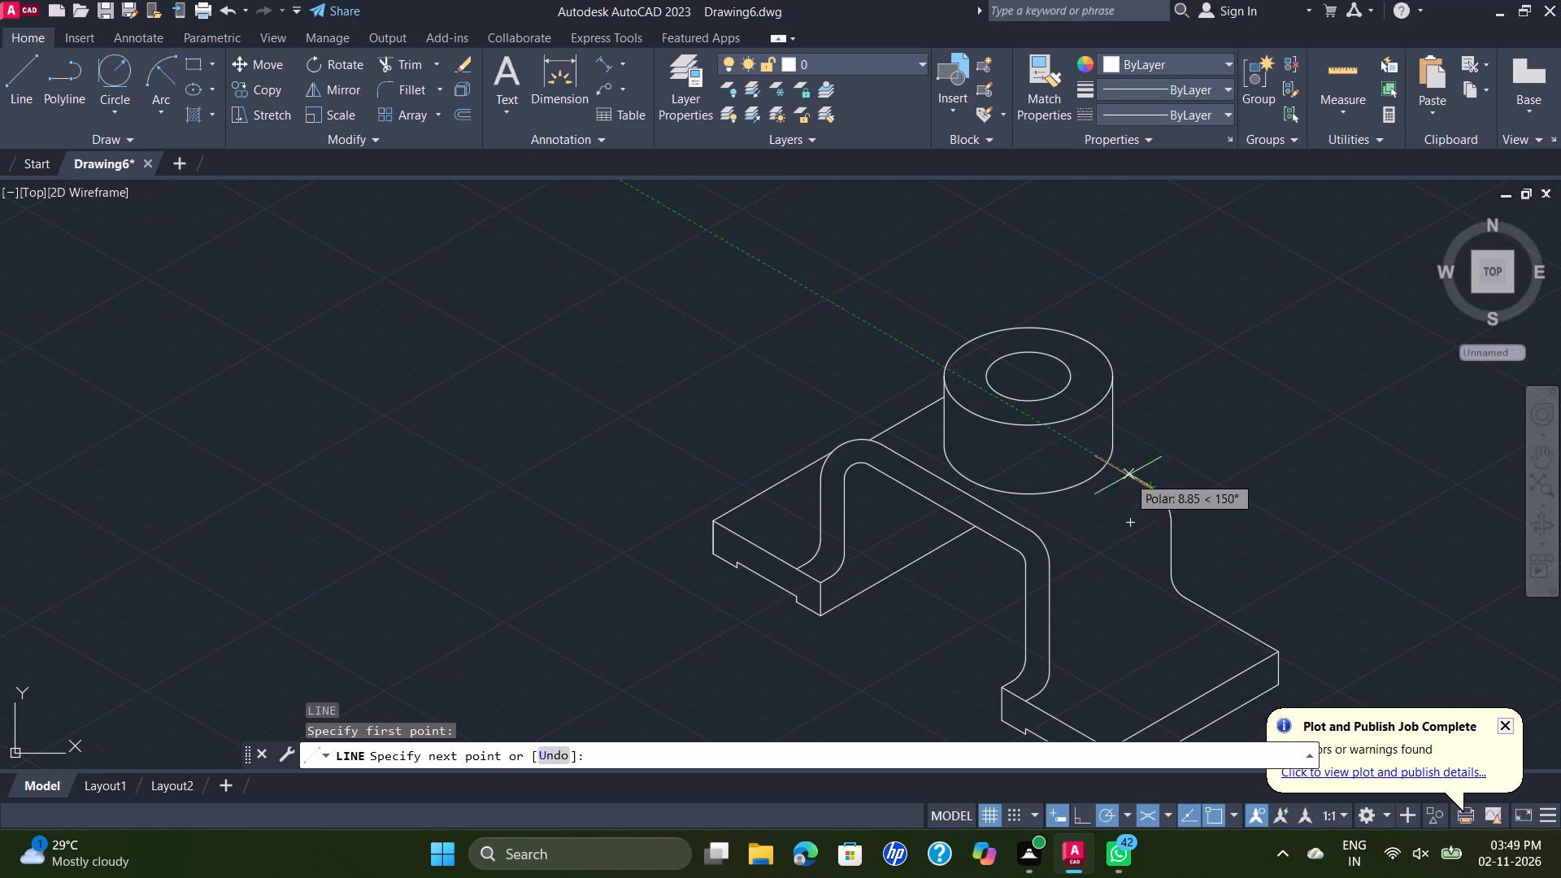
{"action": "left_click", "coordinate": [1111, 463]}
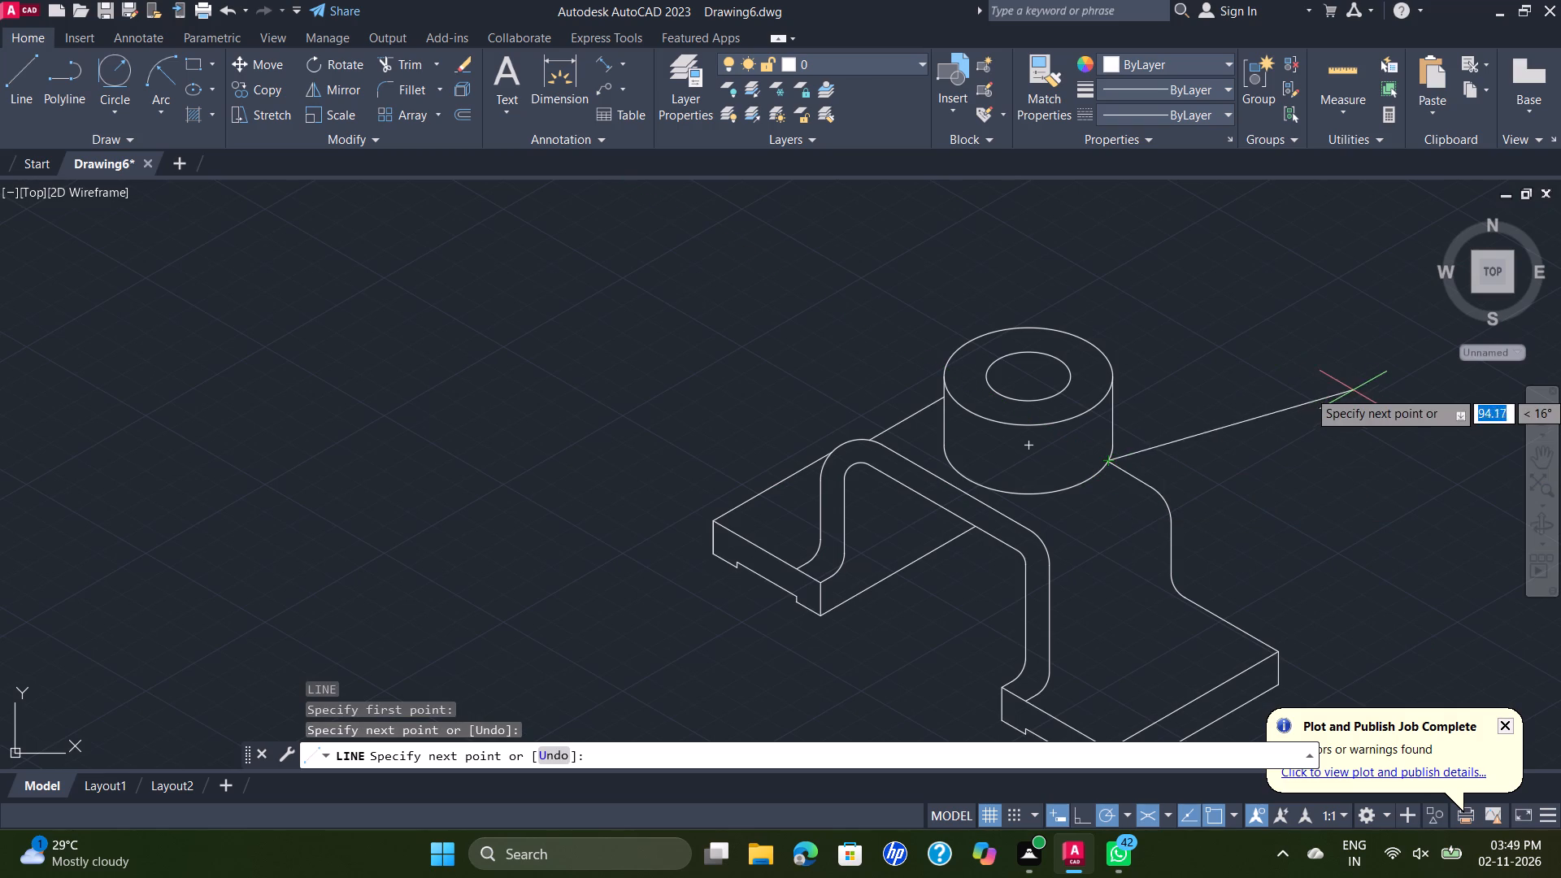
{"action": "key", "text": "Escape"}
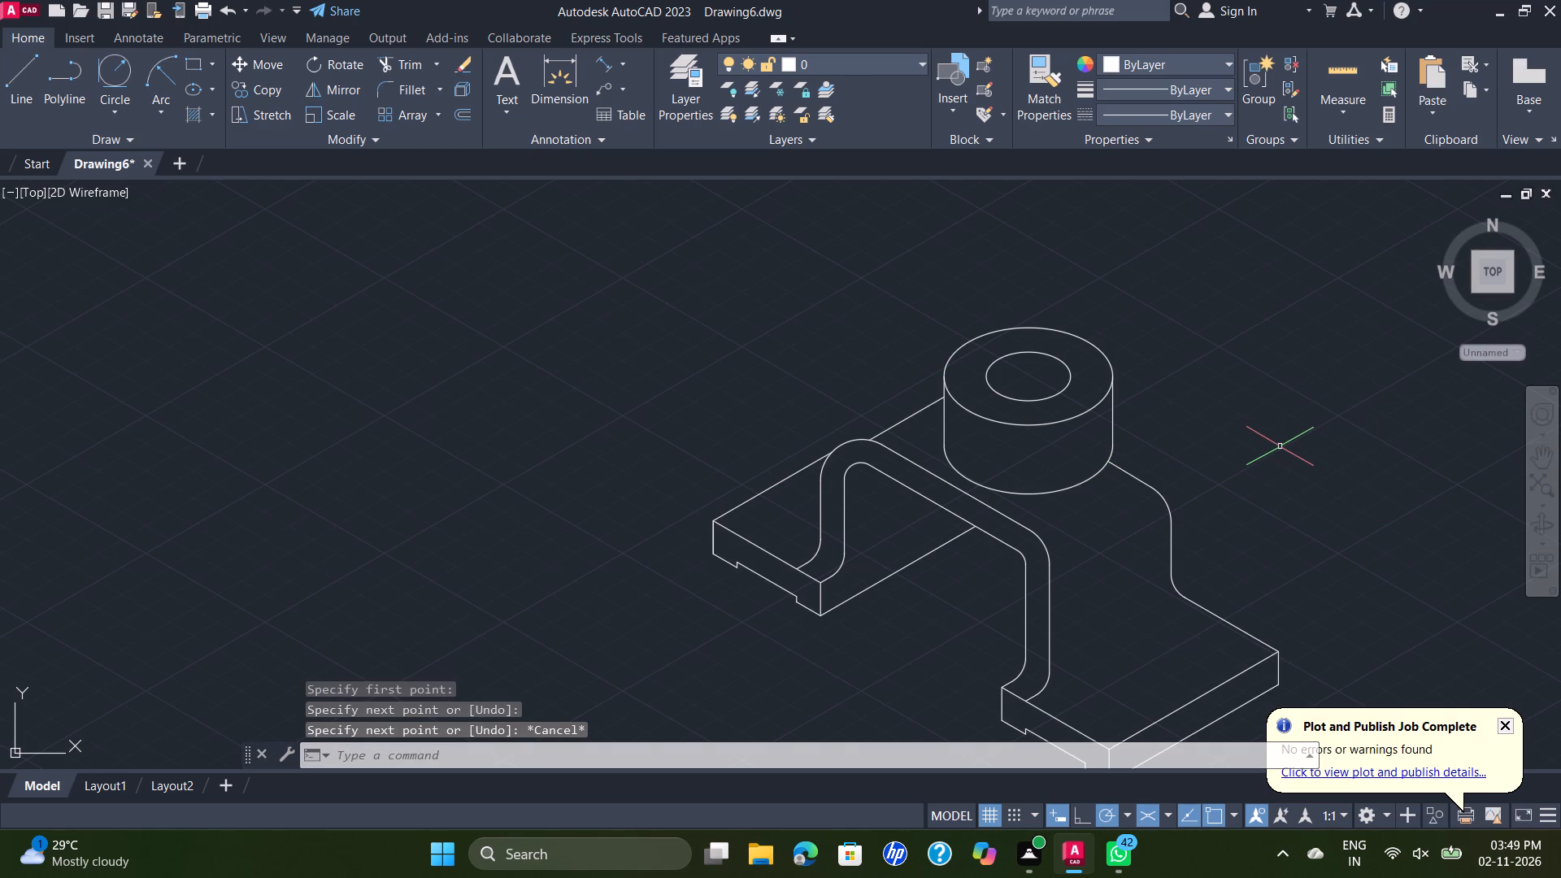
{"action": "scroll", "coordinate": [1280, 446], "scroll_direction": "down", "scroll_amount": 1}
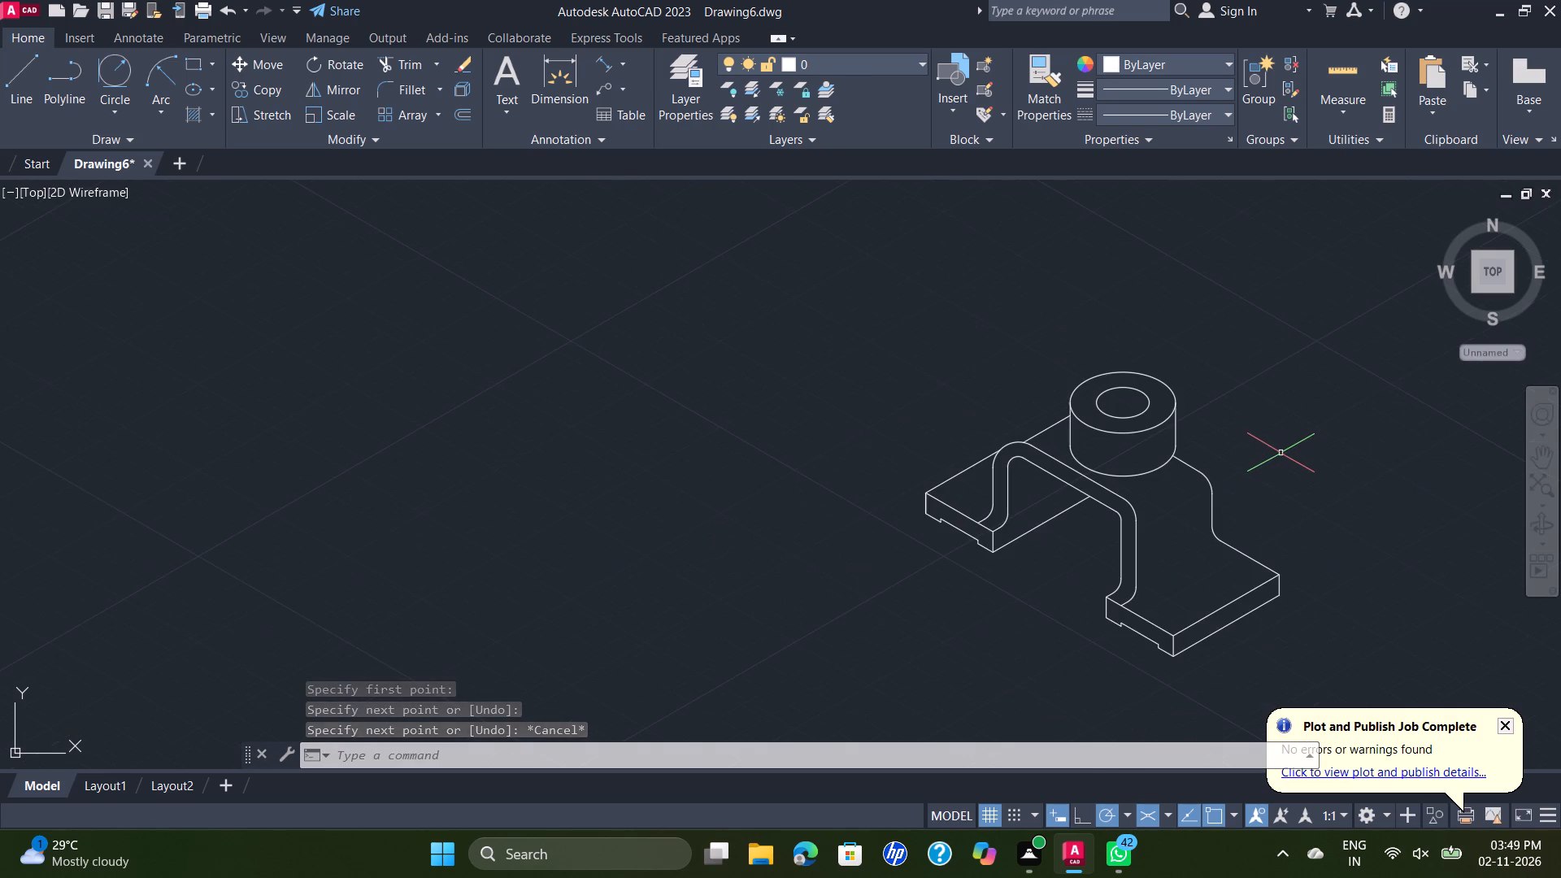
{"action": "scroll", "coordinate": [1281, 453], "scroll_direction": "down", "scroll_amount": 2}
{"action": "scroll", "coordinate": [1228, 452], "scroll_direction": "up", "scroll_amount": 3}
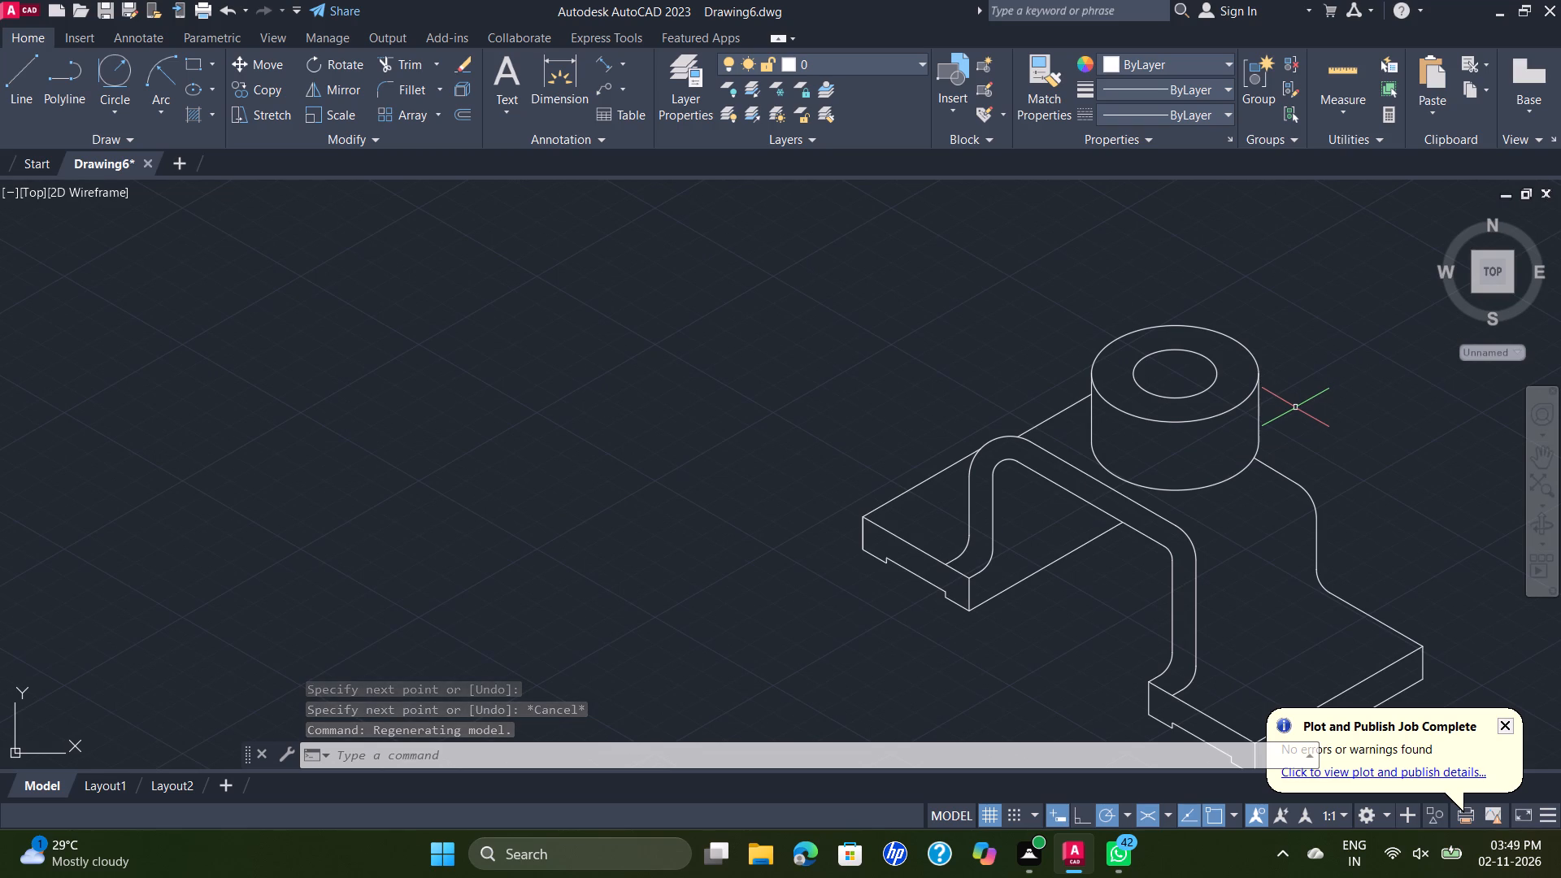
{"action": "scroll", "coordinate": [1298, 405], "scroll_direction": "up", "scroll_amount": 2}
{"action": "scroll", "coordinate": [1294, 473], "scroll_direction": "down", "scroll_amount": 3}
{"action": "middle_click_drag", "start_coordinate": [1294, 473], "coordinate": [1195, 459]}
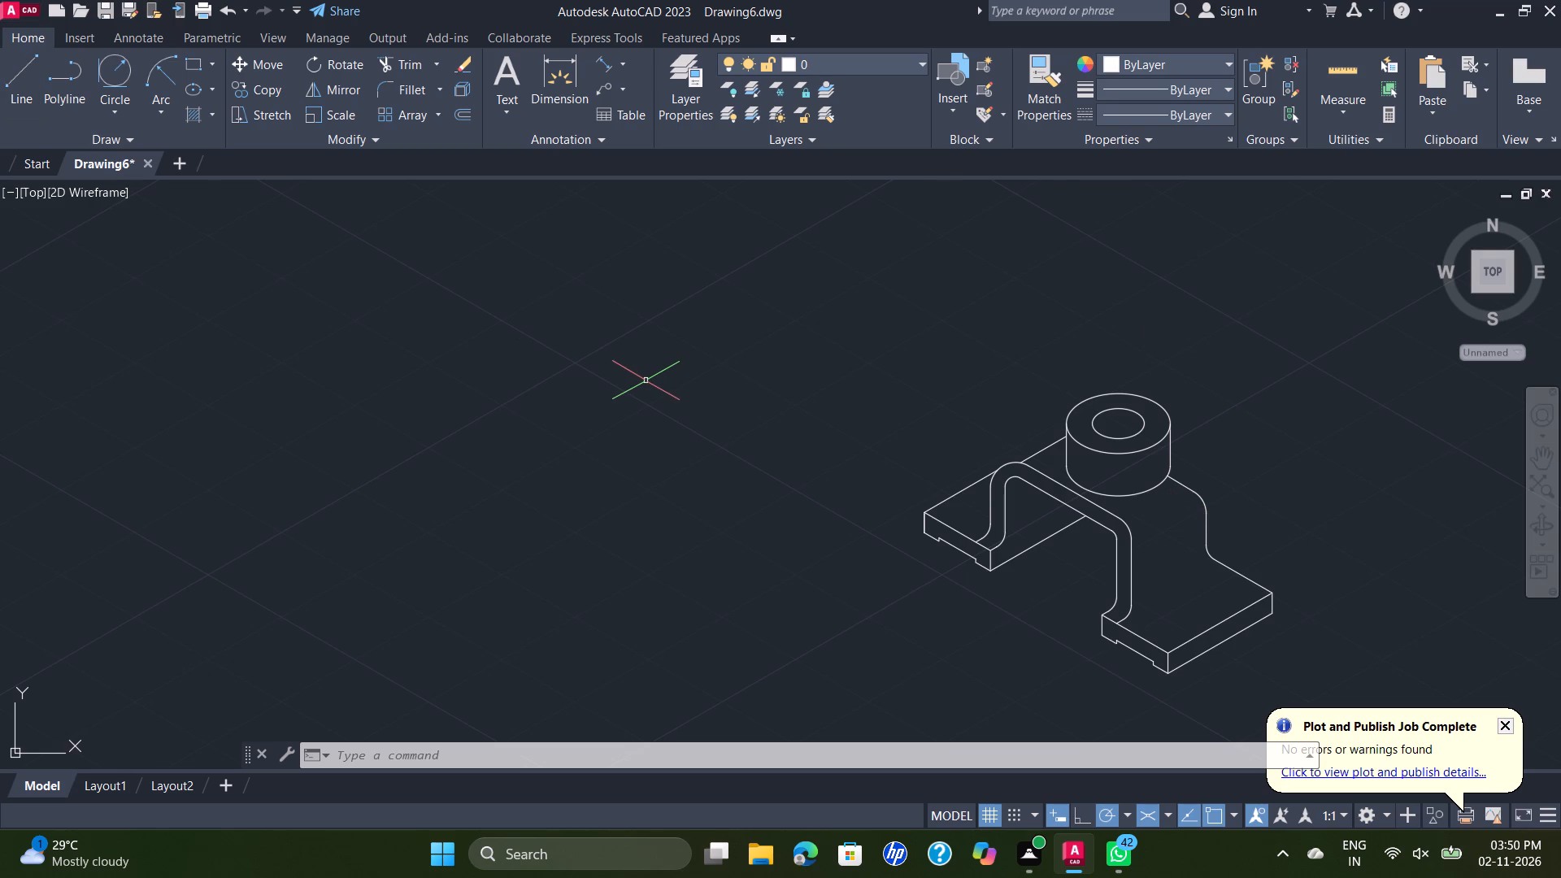
Draw a 61-unit line receding at 30° from about midway up the outer vertical edge of the arch's right leg.
{"action": "key", "text": "l"}
{"action": "key", "text": "Return"}
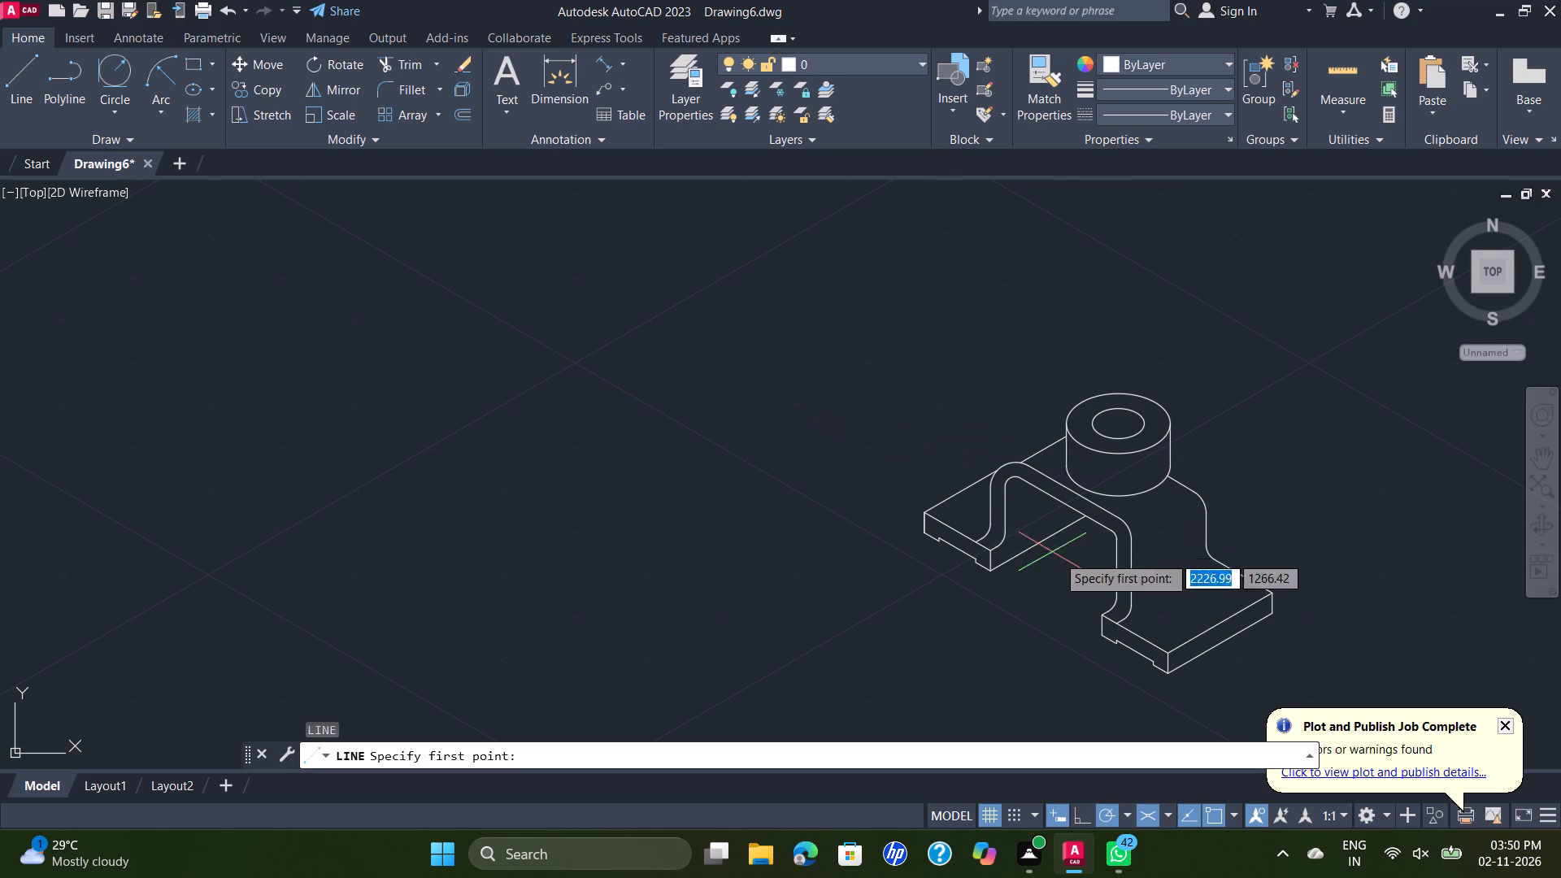
{"action": "left_click", "coordinate": [1128, 570]}
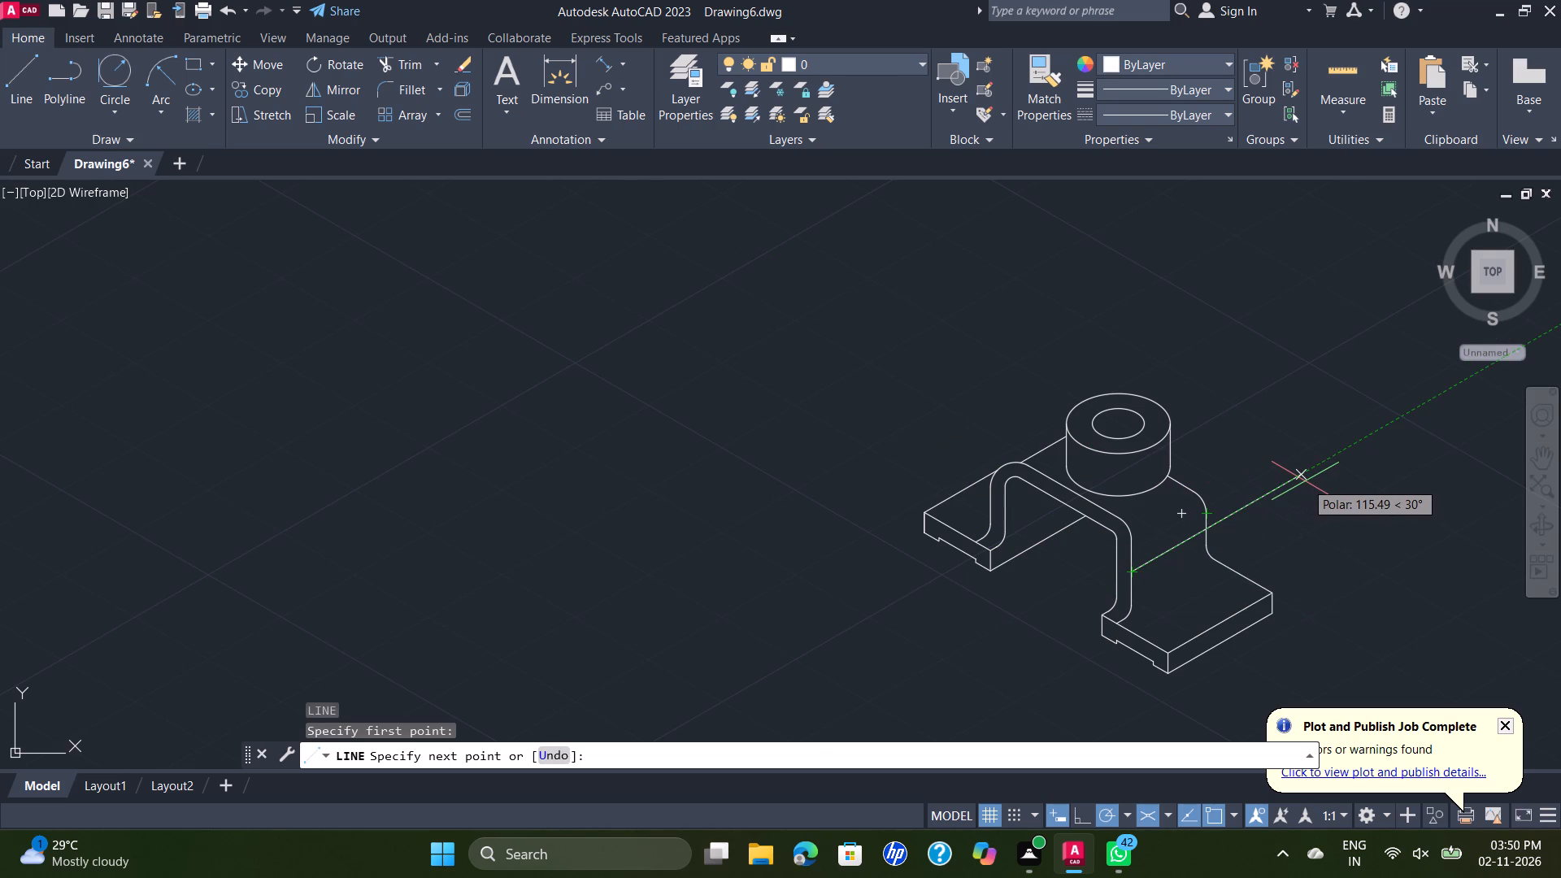
{"action": "type", "text": "61"}
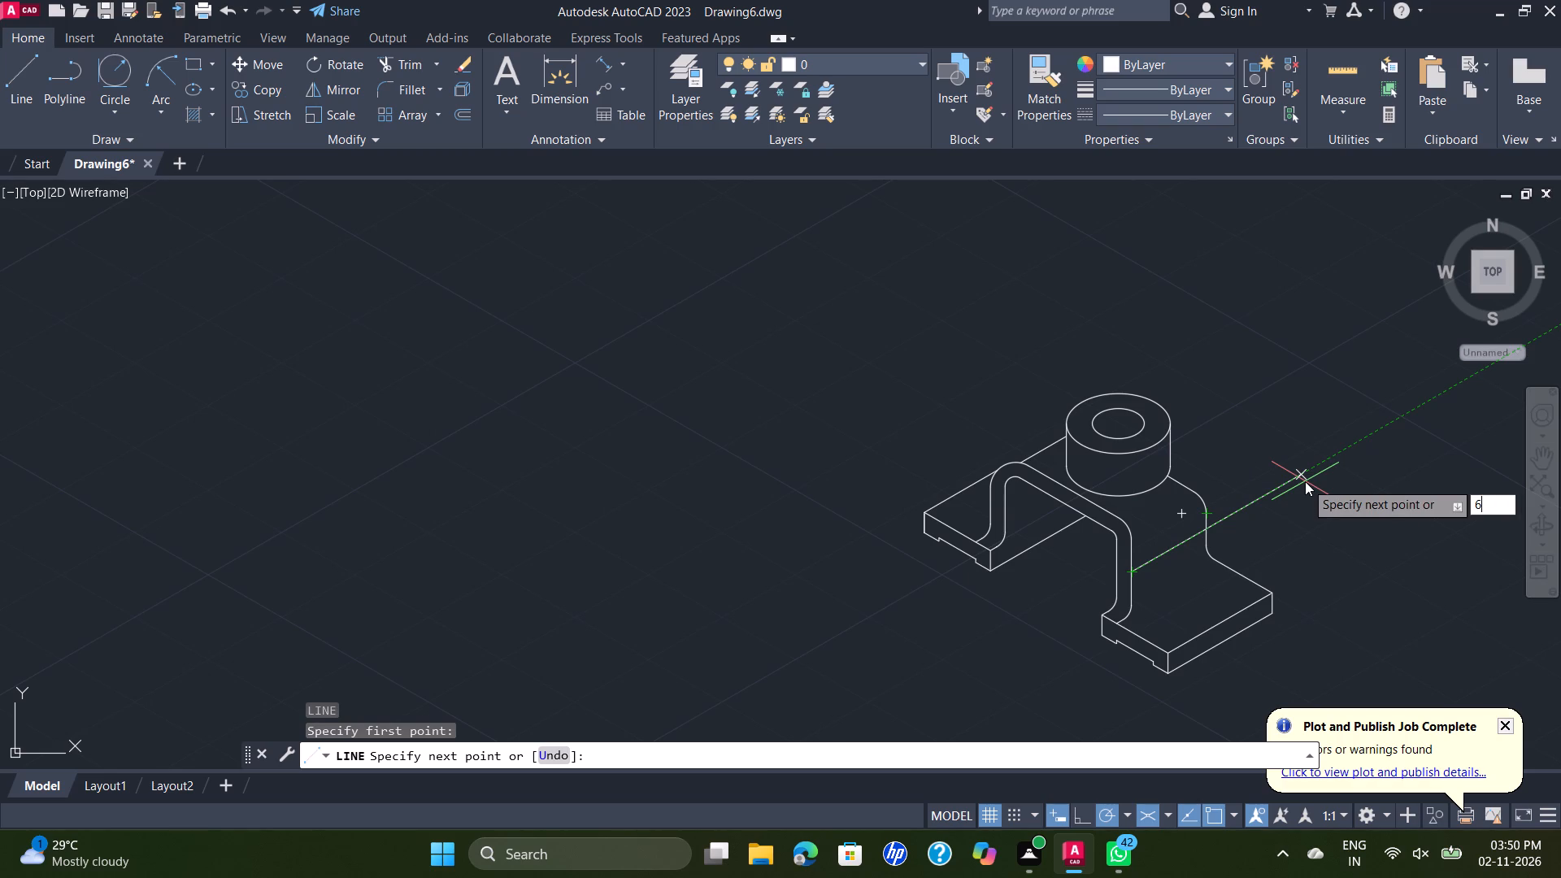
{"action": "key", "text": "Return"}
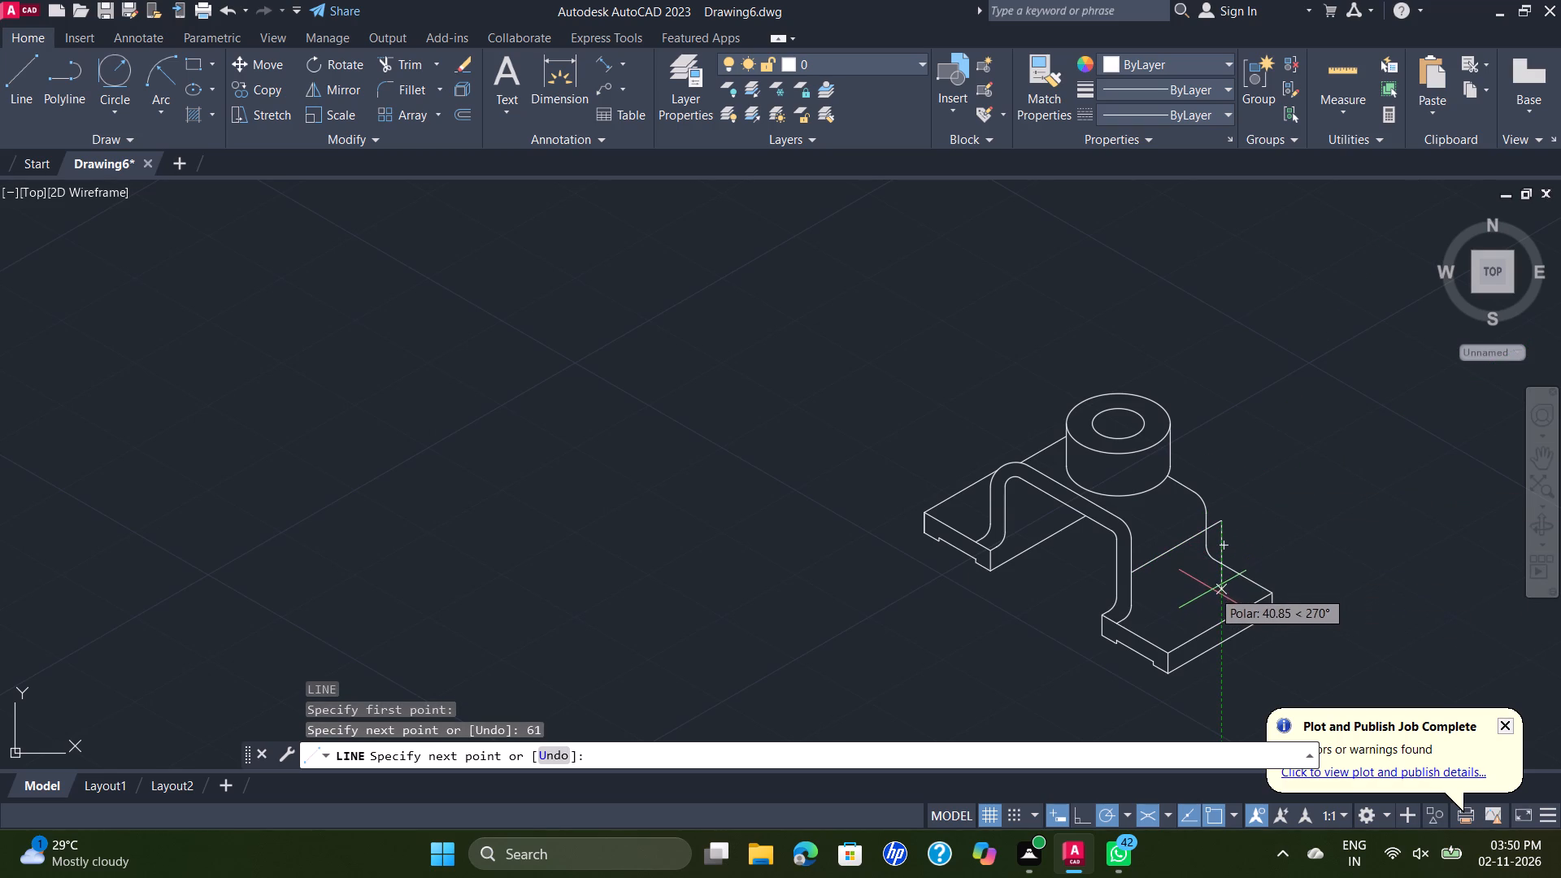
{"action": "key", "text": "Escape"}
Erase the rear profile's vertical line, its lower and upper bend arcs, and the line joining it to the boss.
{"action": "left_click", "coordinate": [1207, 544]}
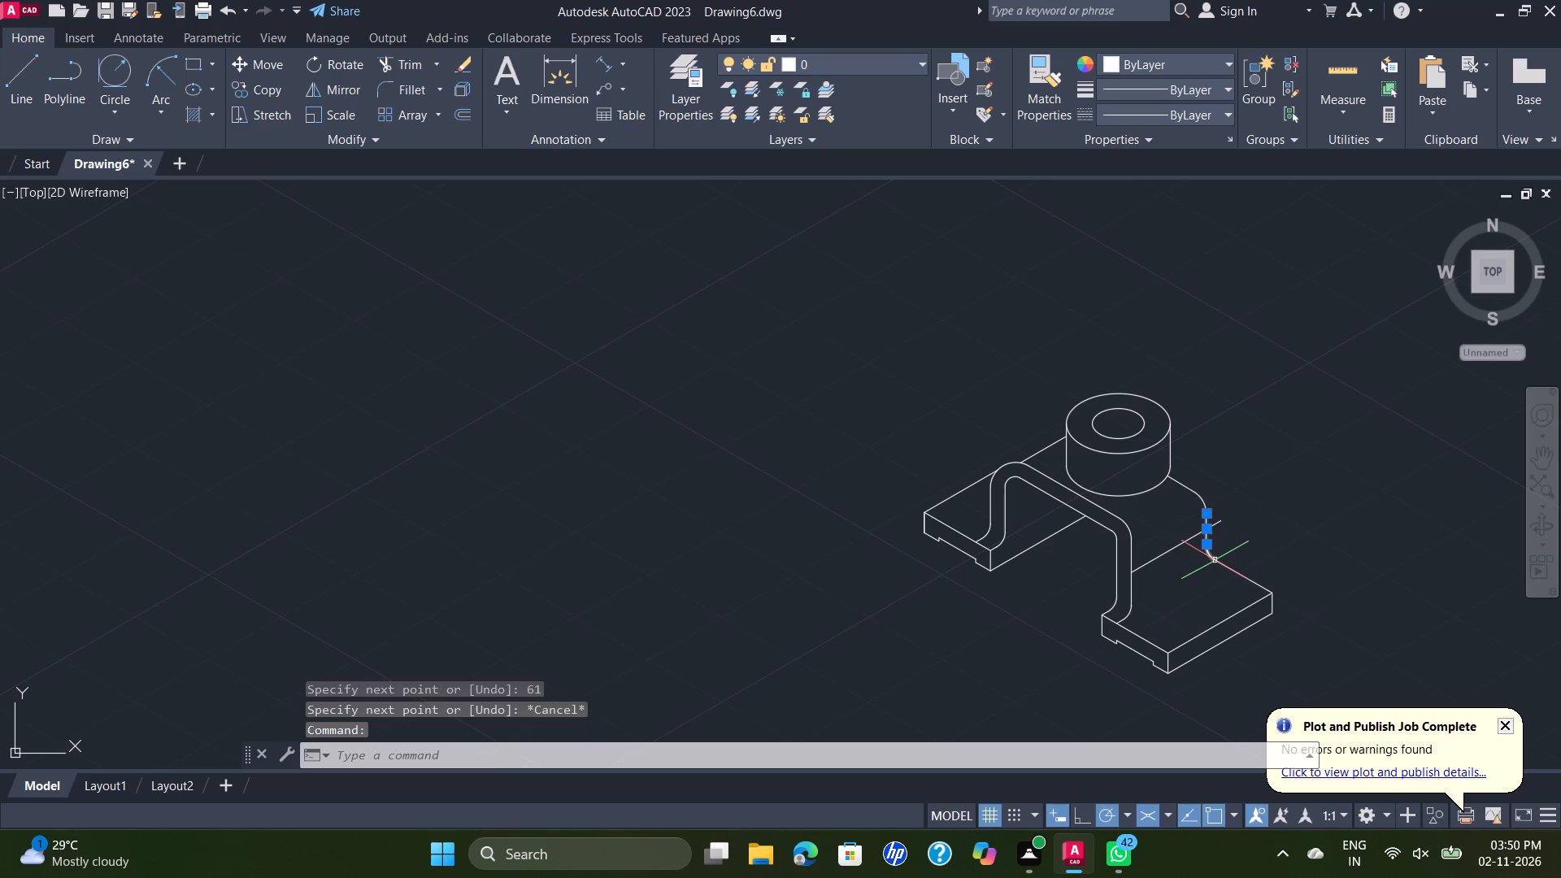
{"action": "key", "text": "Delete"}
{"action": "left_click", "coordinate": [1214, 560]}
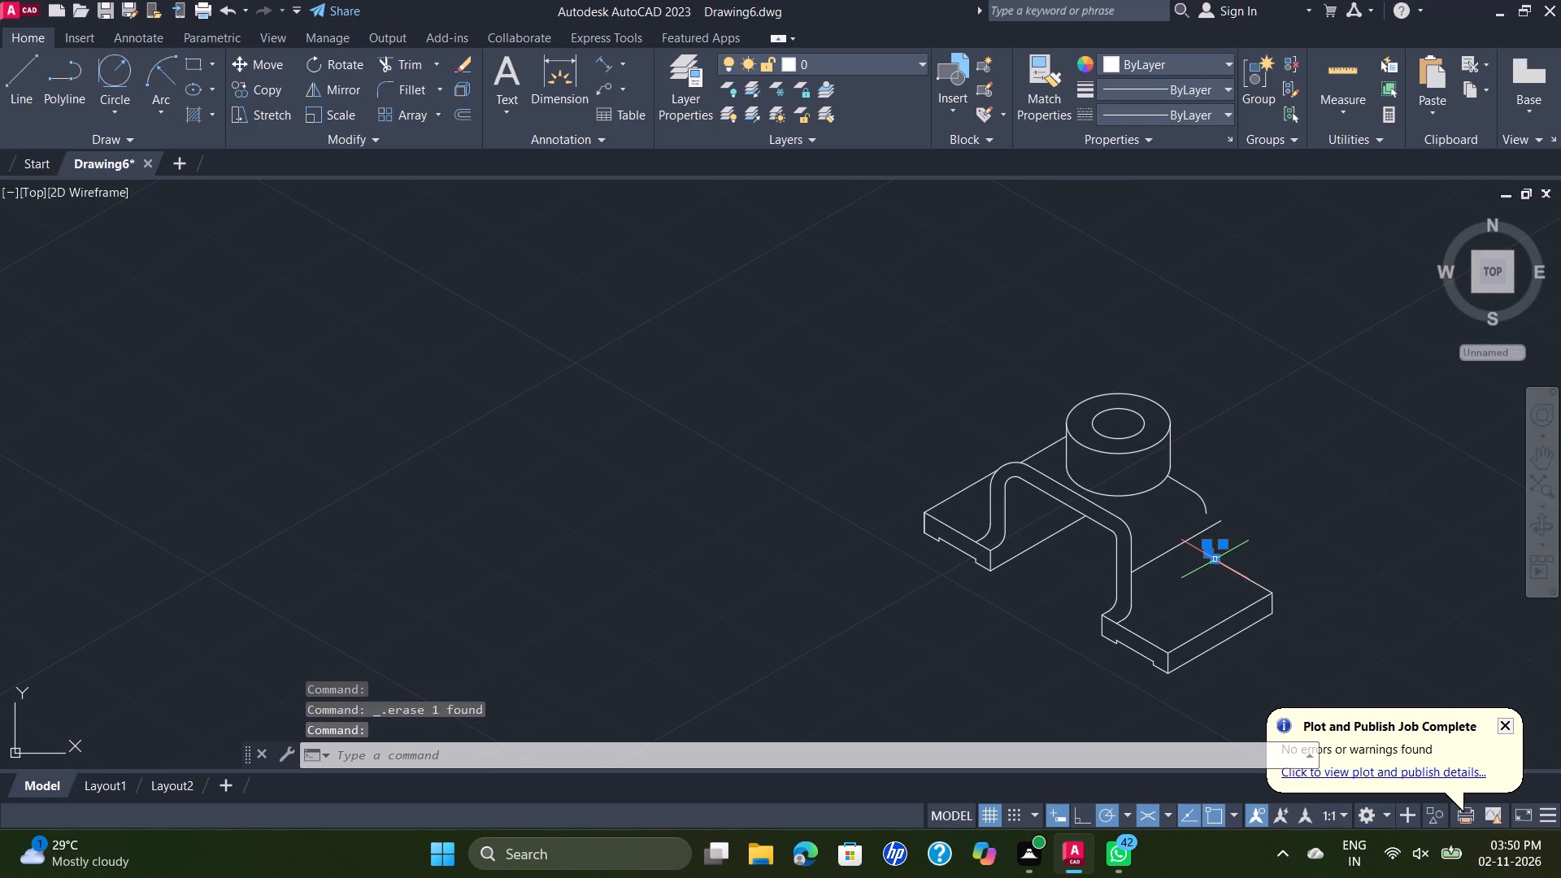
{"action": "key", "text": "Delete"}
{"action": "key", "text": "Delete"}
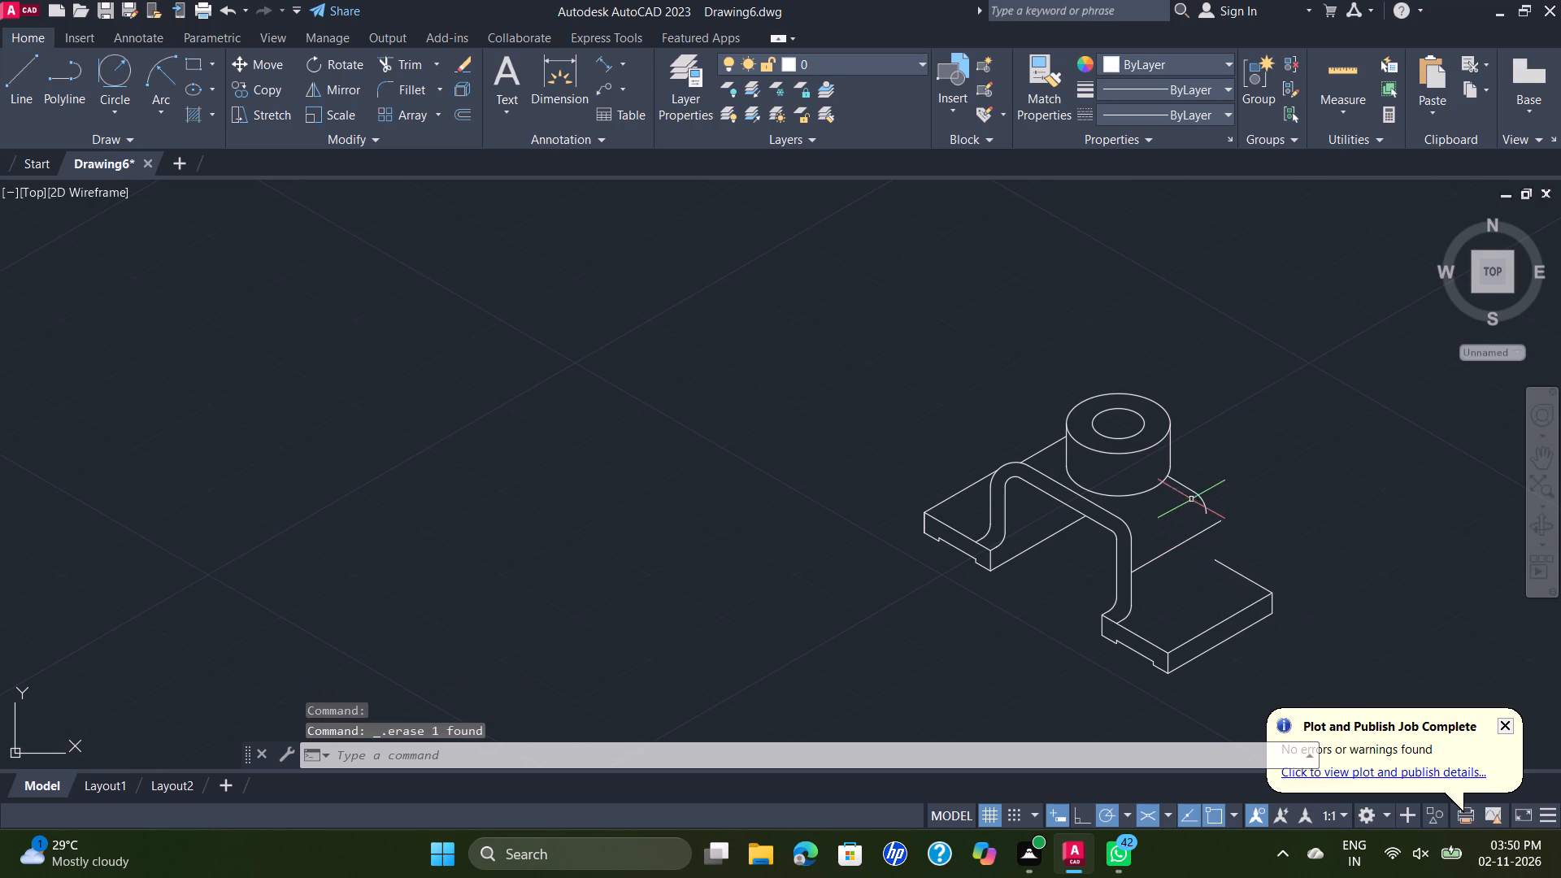
{"action": "left_click", "coordinate": [1198, 493]}
{"action": "key", "text": "Delete"}
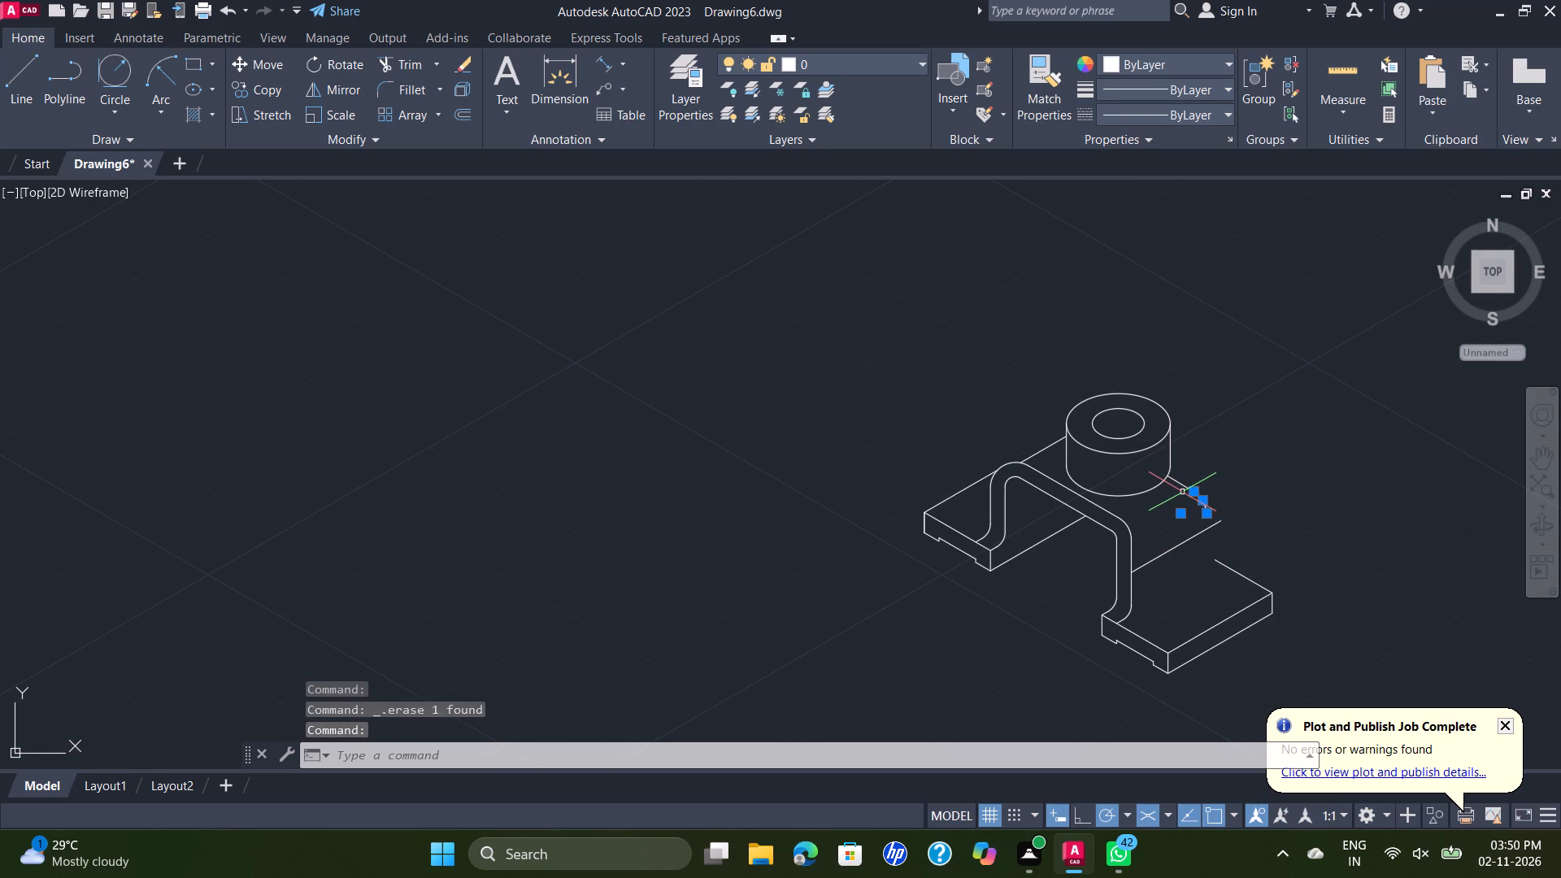
{"action": "key", "text": "Delete"}
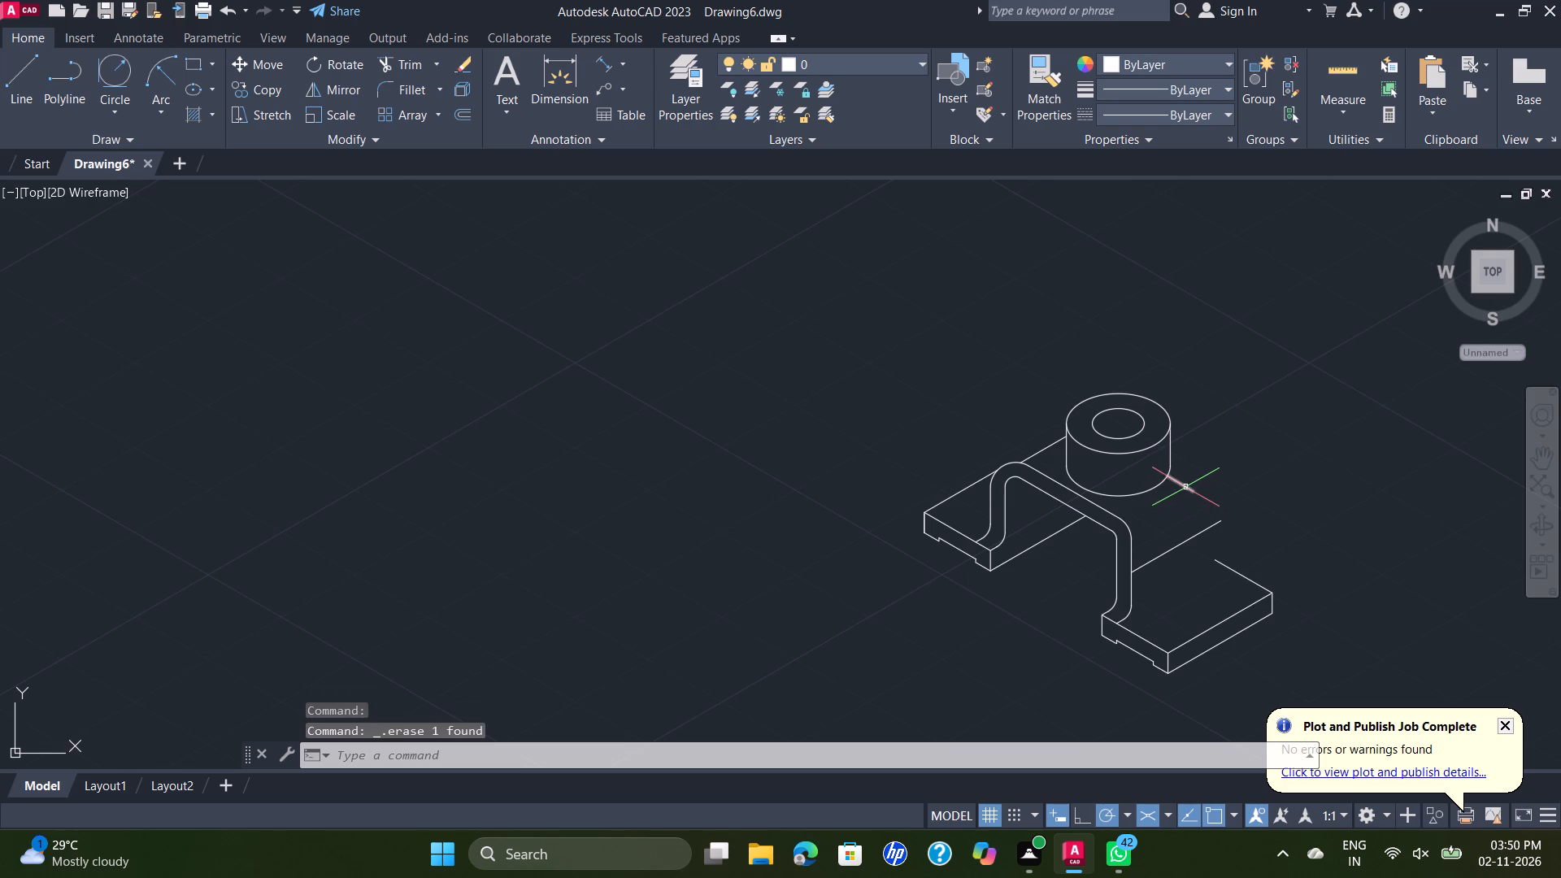
{"action": "left_click", "coordinate": [1187, 485]}
{"action": "key", "text": "Delete"}
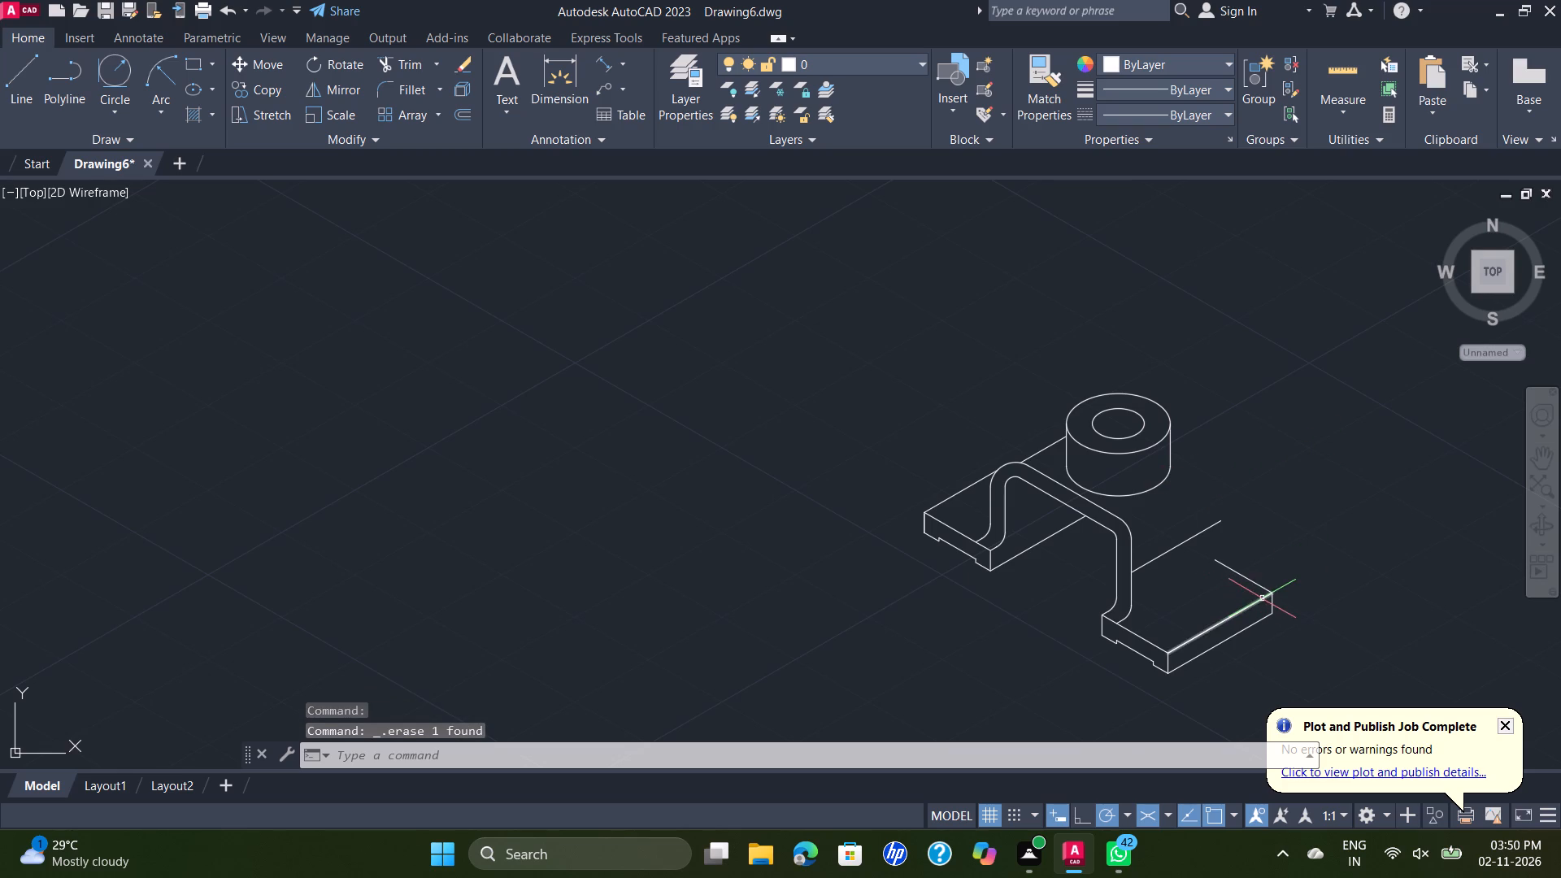
{"action": "scroll", "coordinate": [1261, 596], "scroll_direction": "up", "scroll_amount": 1}
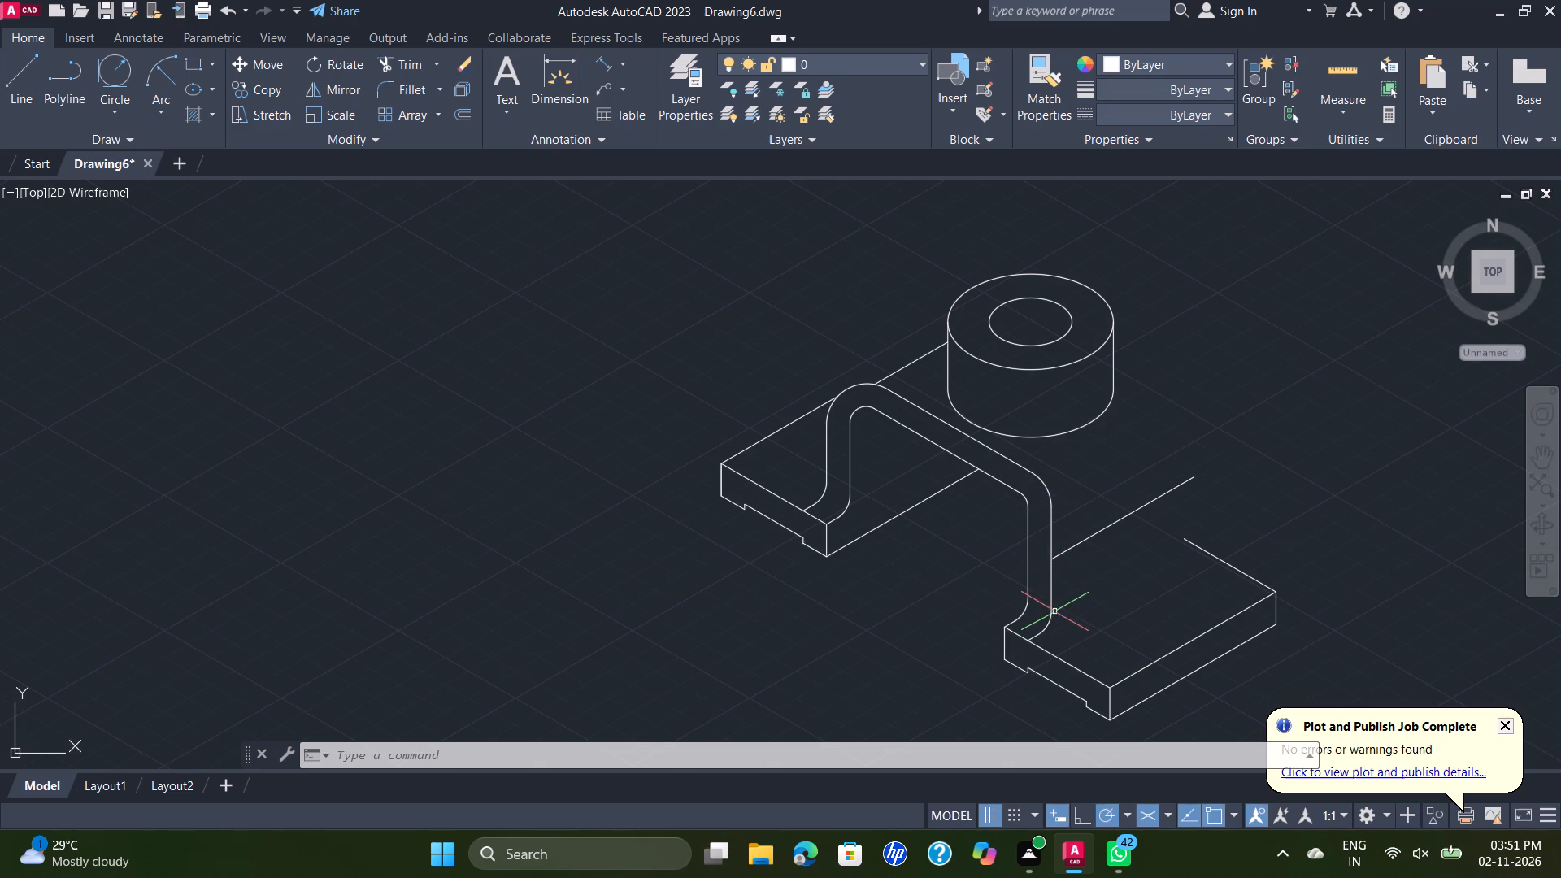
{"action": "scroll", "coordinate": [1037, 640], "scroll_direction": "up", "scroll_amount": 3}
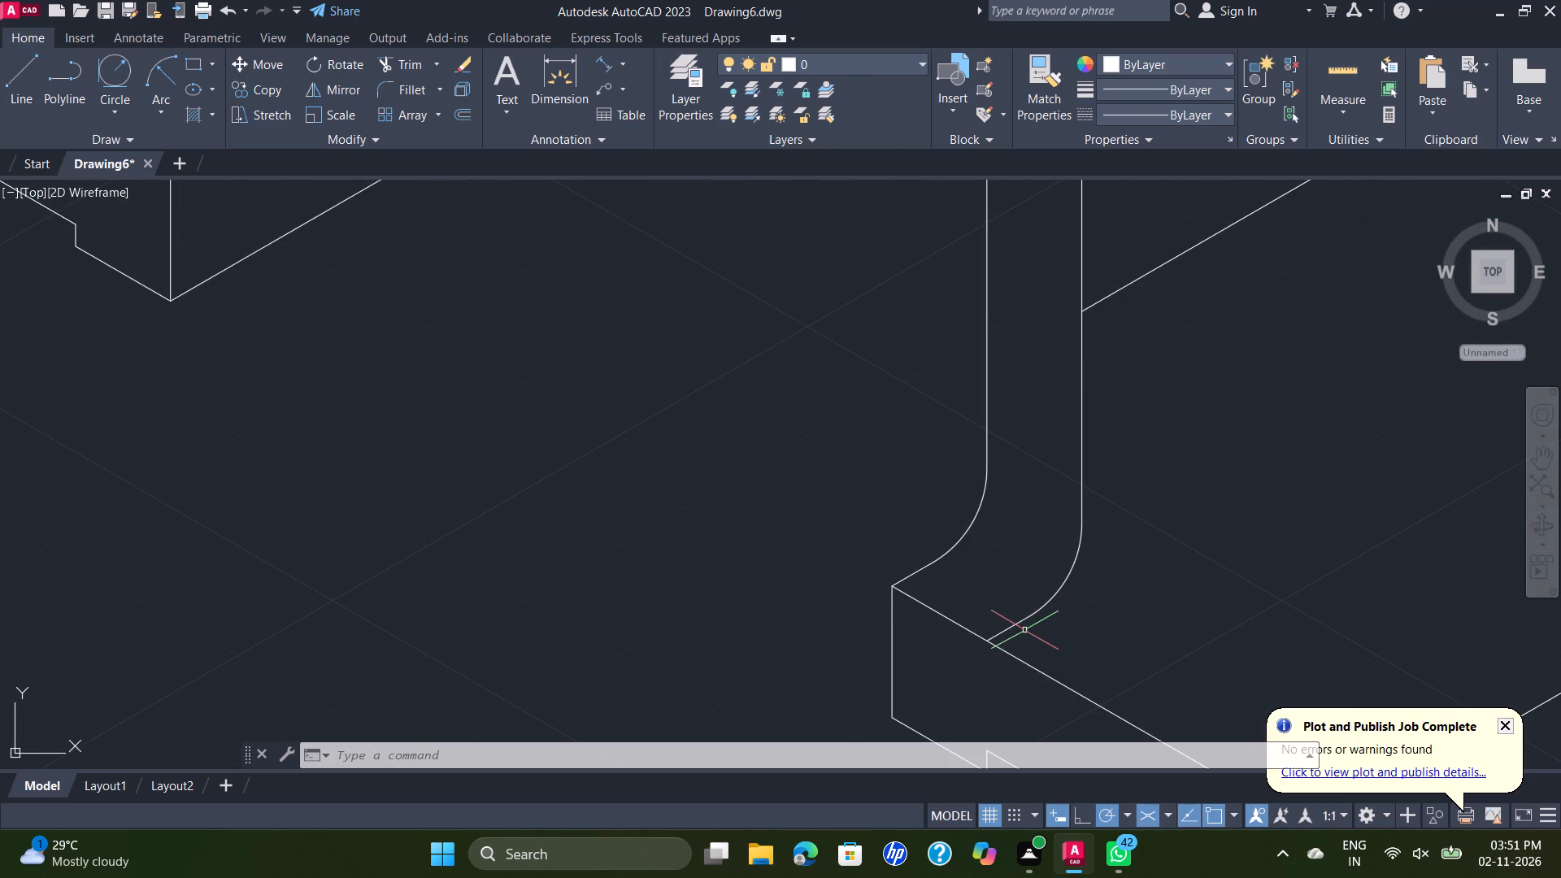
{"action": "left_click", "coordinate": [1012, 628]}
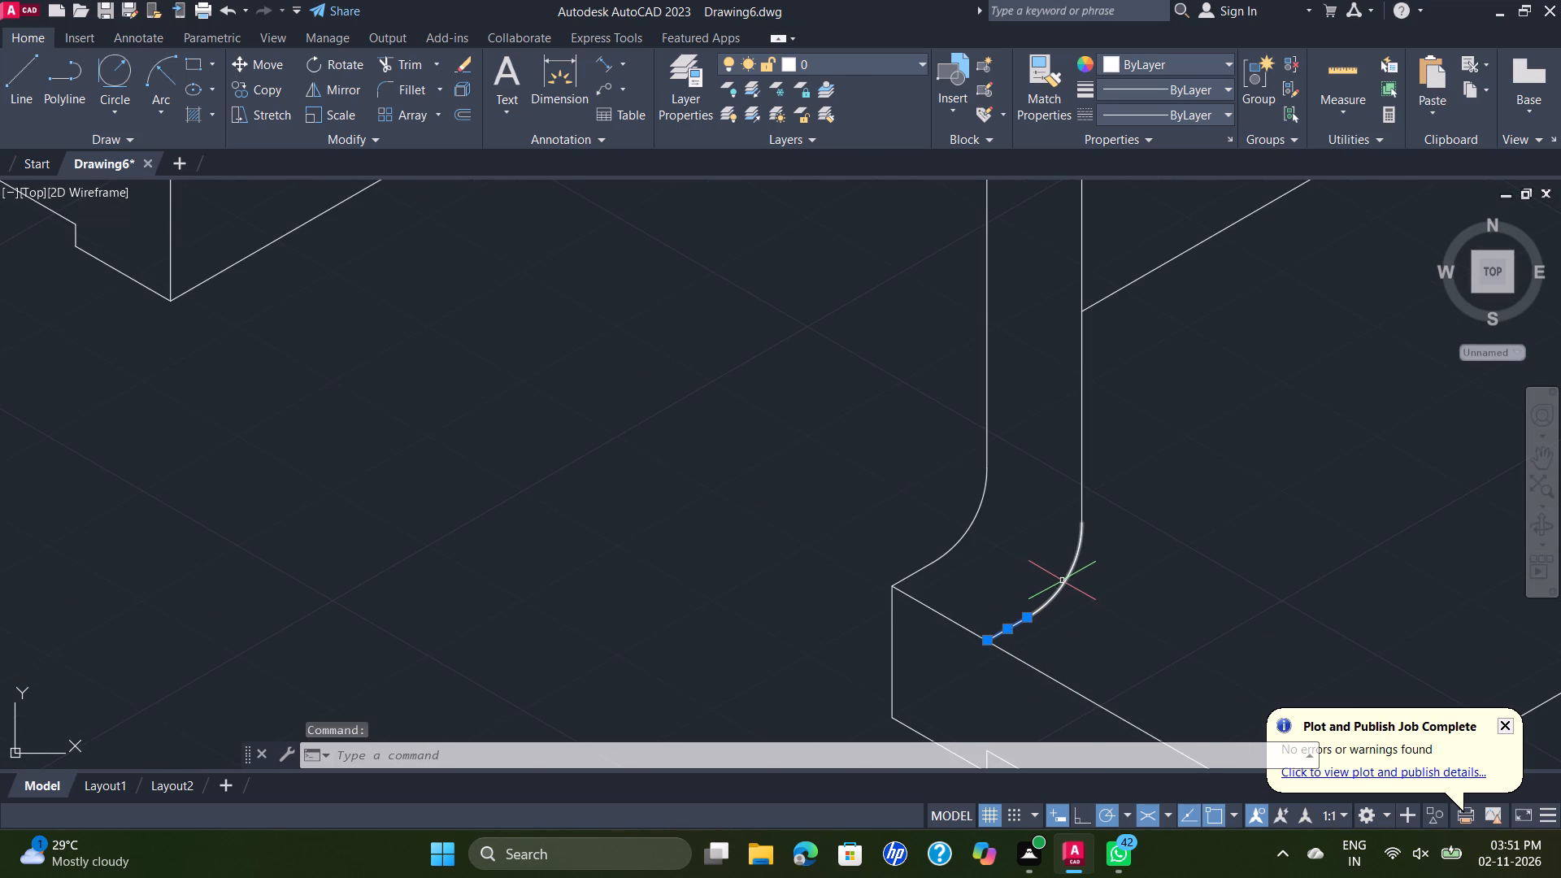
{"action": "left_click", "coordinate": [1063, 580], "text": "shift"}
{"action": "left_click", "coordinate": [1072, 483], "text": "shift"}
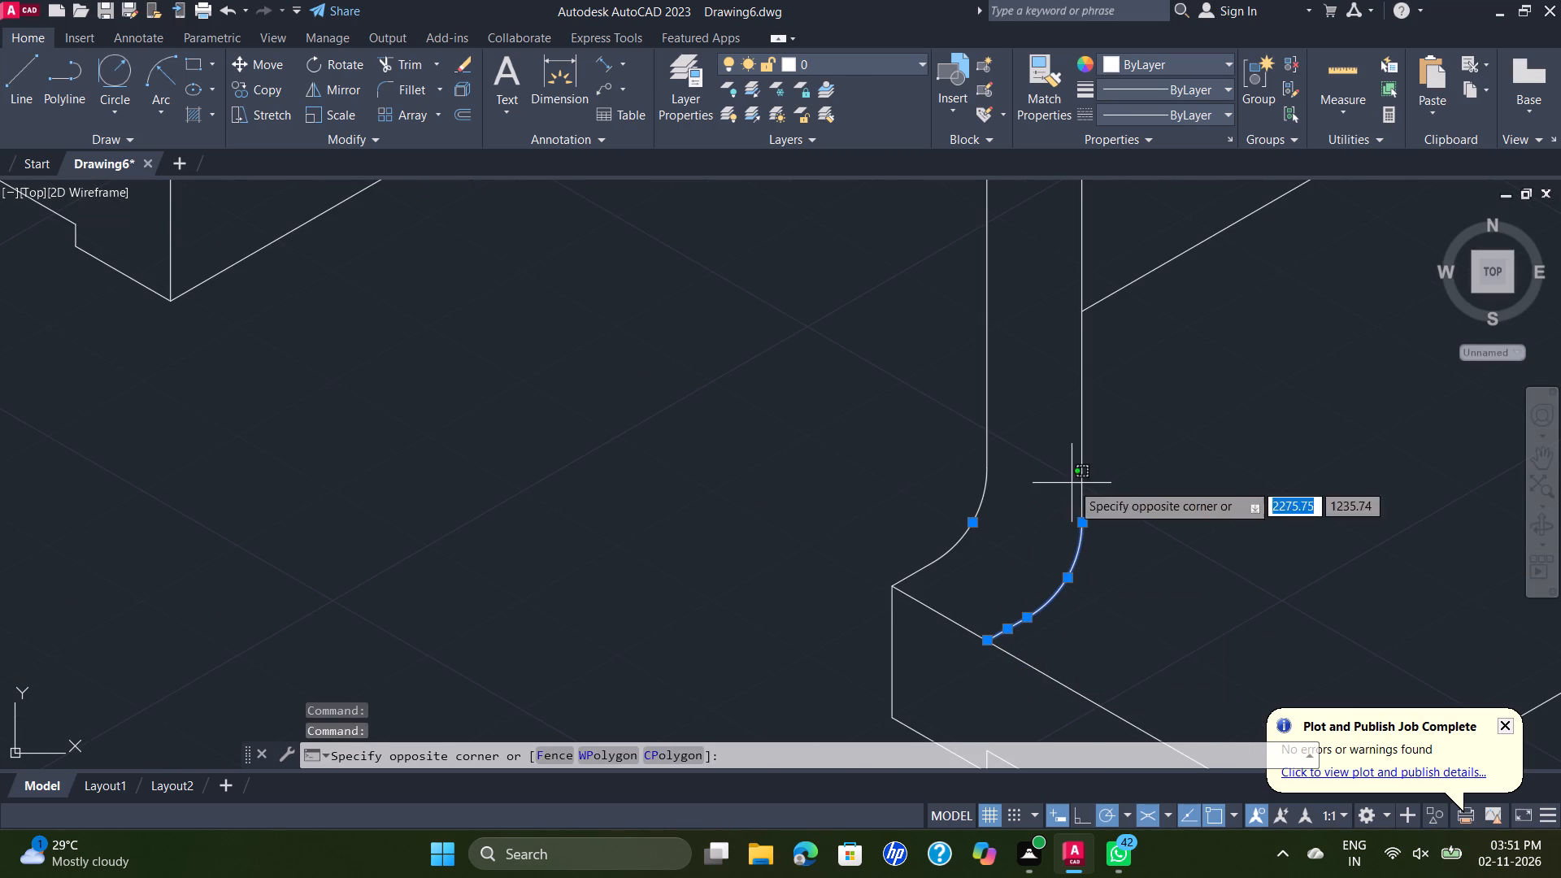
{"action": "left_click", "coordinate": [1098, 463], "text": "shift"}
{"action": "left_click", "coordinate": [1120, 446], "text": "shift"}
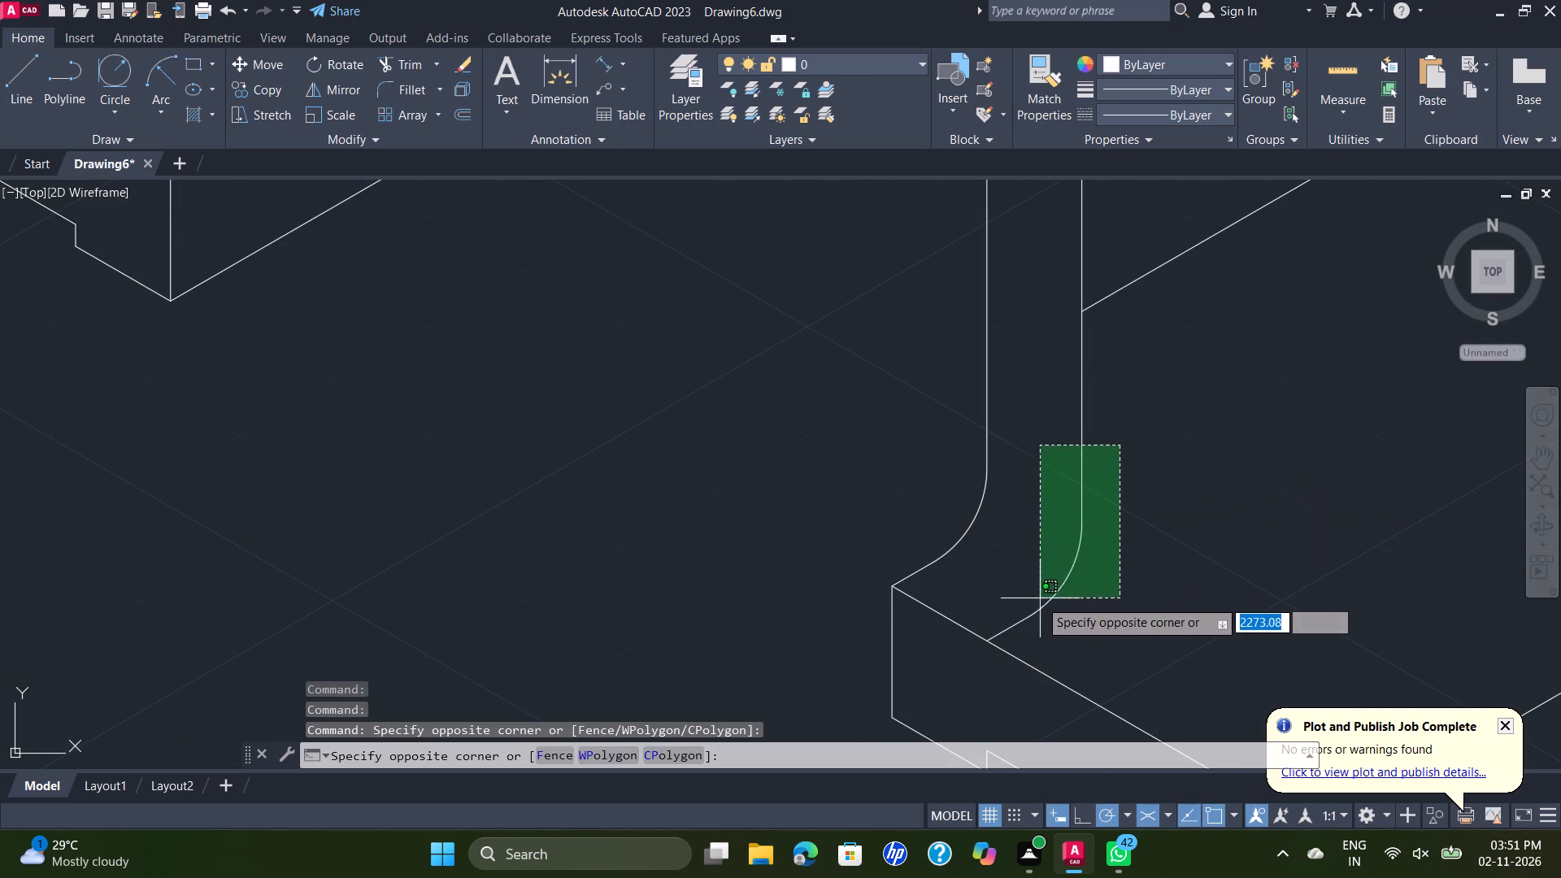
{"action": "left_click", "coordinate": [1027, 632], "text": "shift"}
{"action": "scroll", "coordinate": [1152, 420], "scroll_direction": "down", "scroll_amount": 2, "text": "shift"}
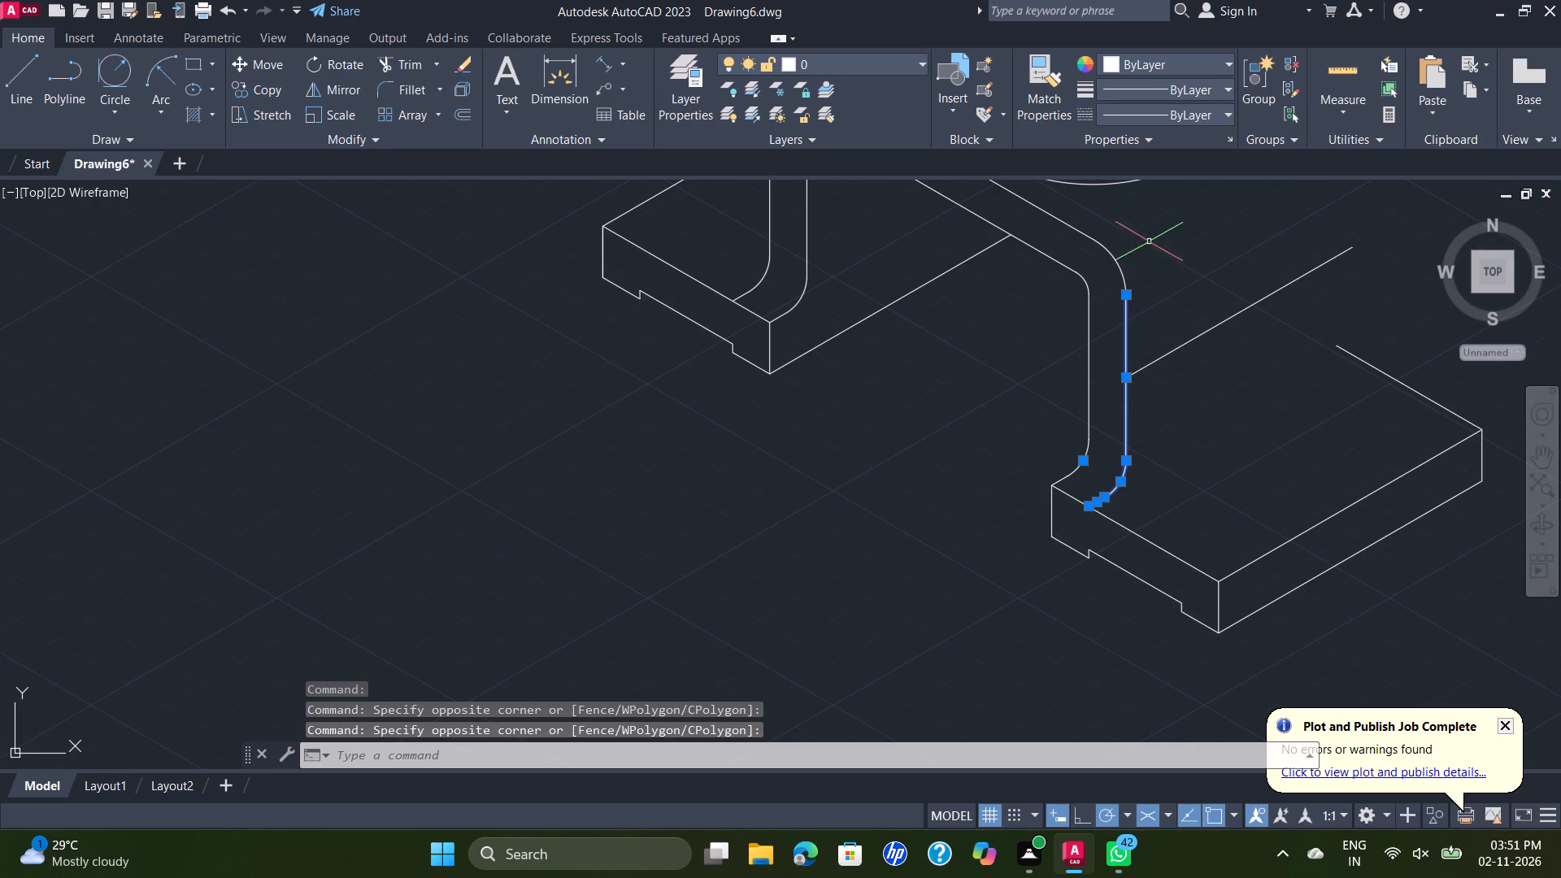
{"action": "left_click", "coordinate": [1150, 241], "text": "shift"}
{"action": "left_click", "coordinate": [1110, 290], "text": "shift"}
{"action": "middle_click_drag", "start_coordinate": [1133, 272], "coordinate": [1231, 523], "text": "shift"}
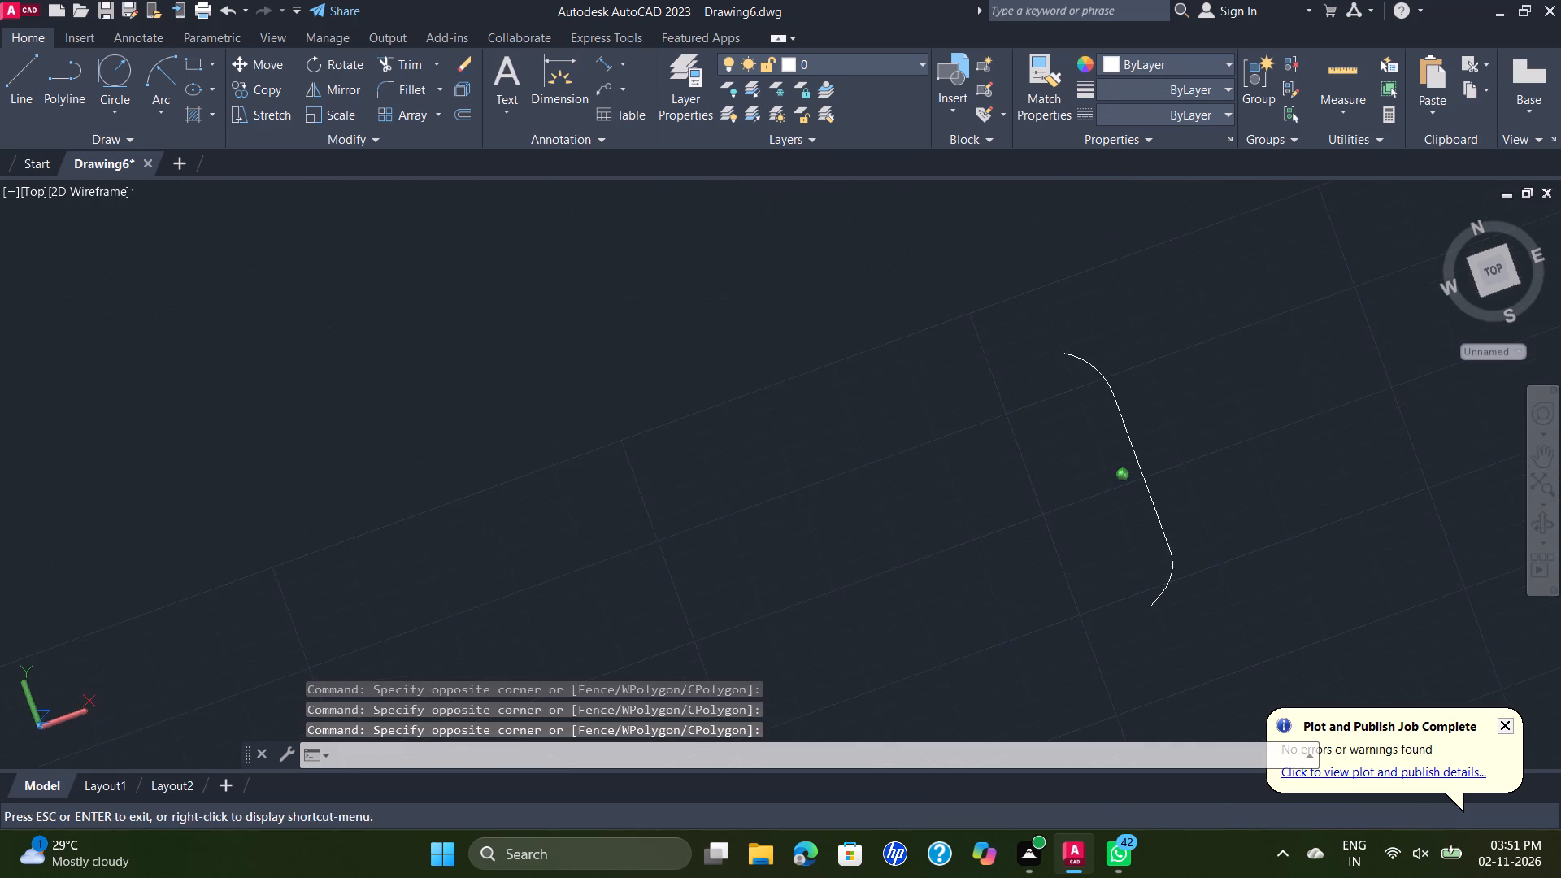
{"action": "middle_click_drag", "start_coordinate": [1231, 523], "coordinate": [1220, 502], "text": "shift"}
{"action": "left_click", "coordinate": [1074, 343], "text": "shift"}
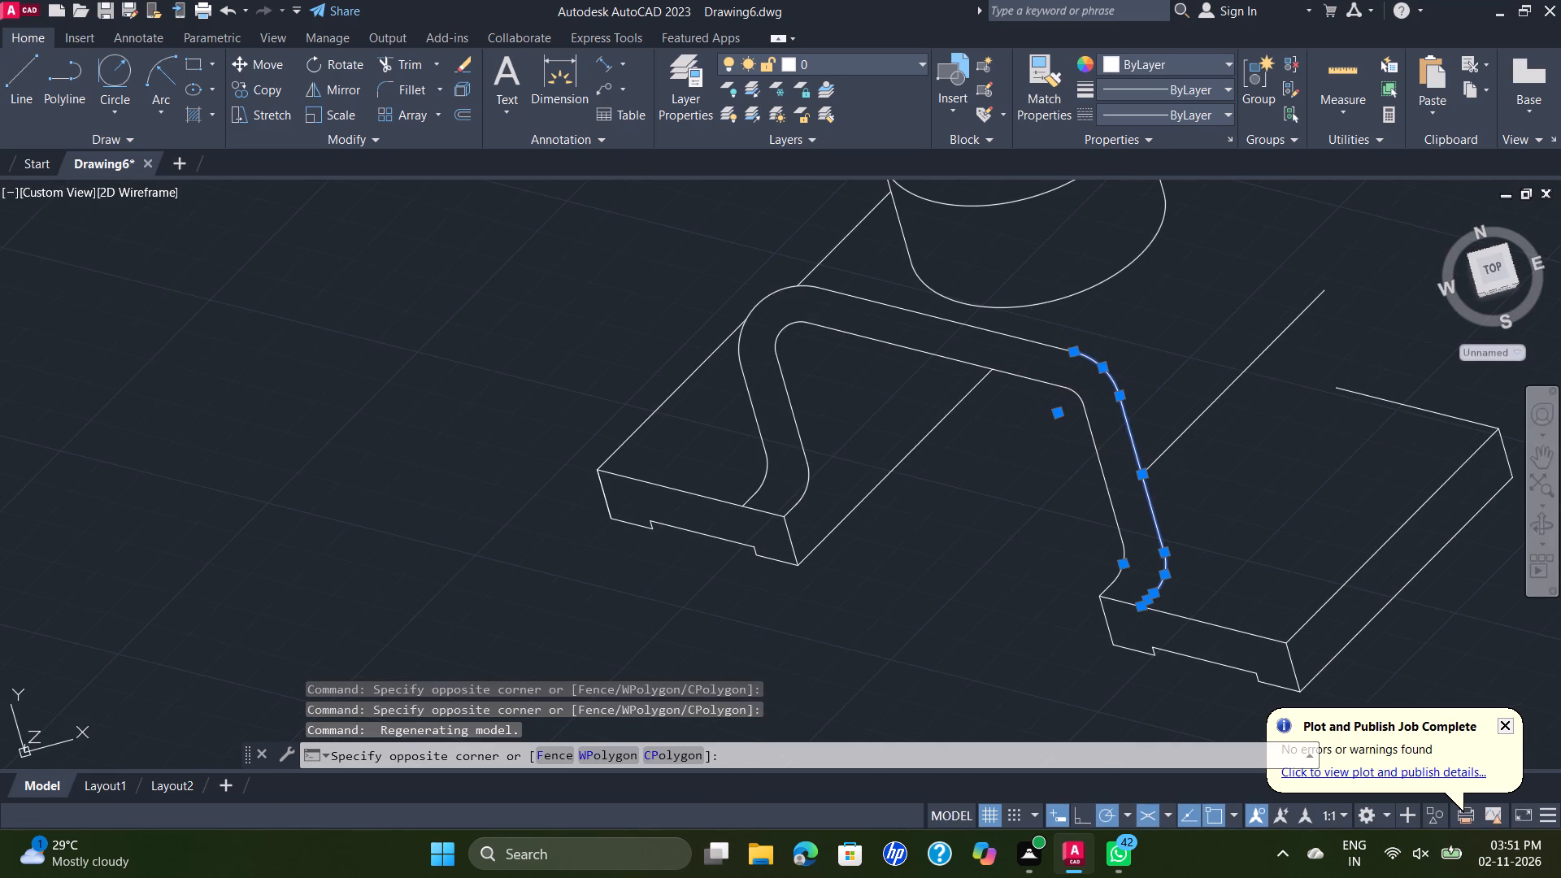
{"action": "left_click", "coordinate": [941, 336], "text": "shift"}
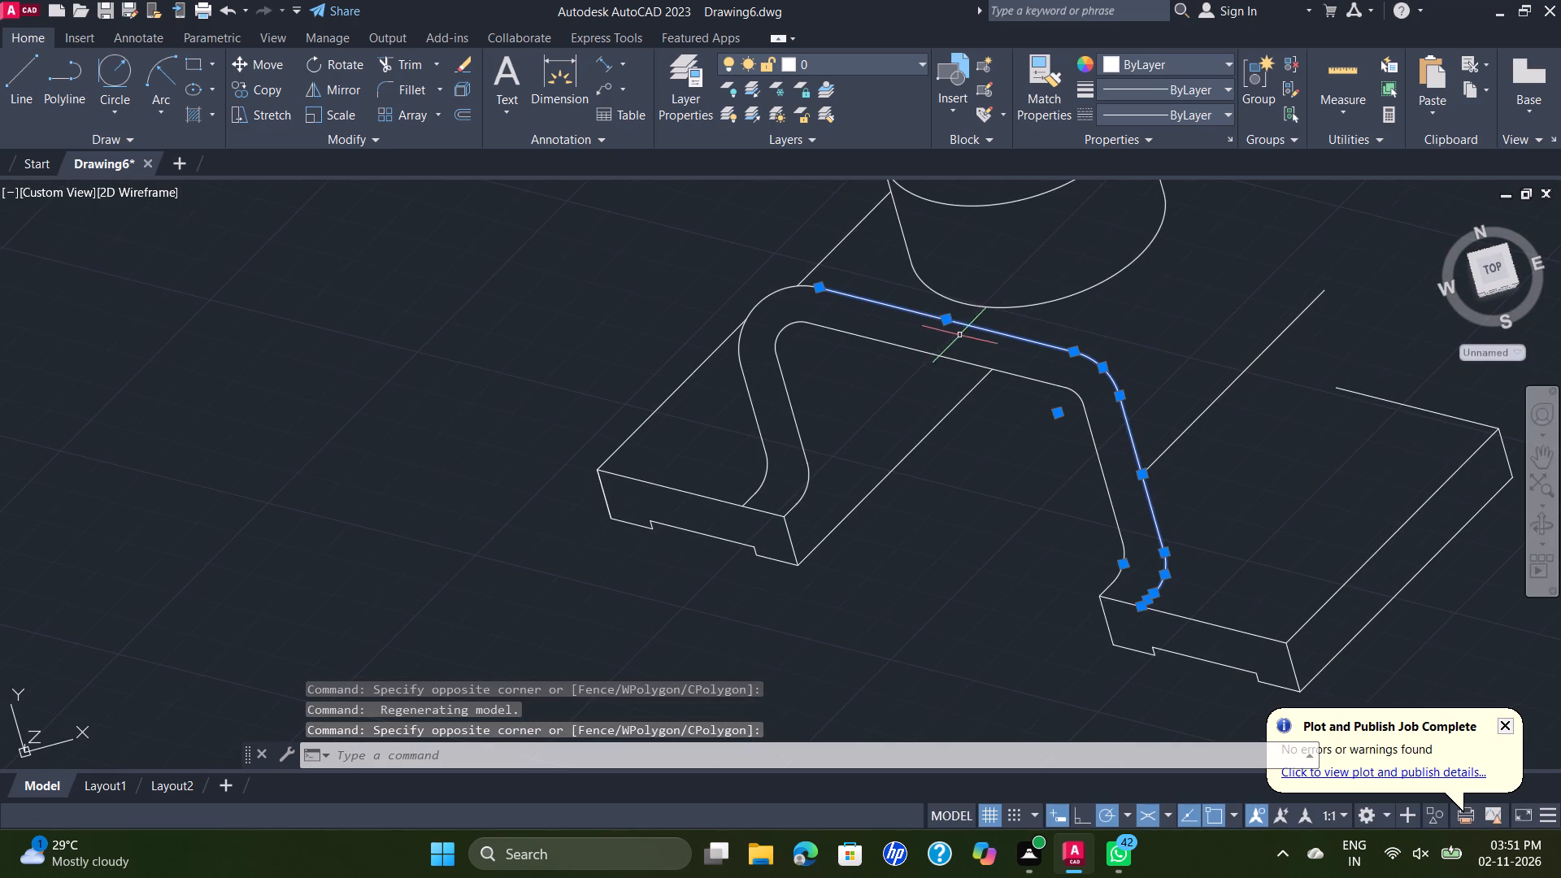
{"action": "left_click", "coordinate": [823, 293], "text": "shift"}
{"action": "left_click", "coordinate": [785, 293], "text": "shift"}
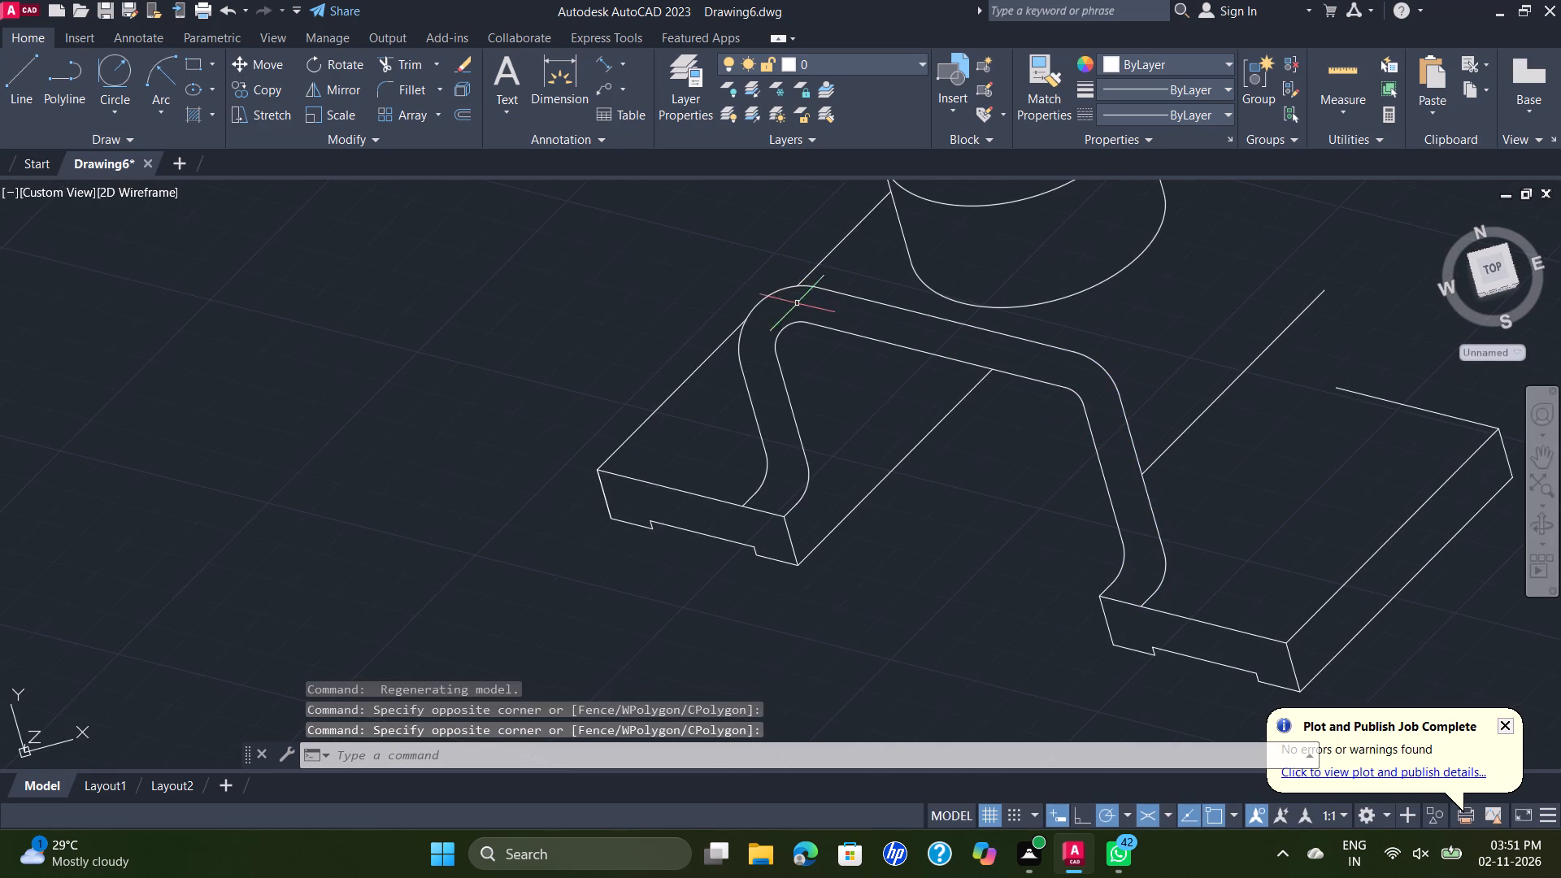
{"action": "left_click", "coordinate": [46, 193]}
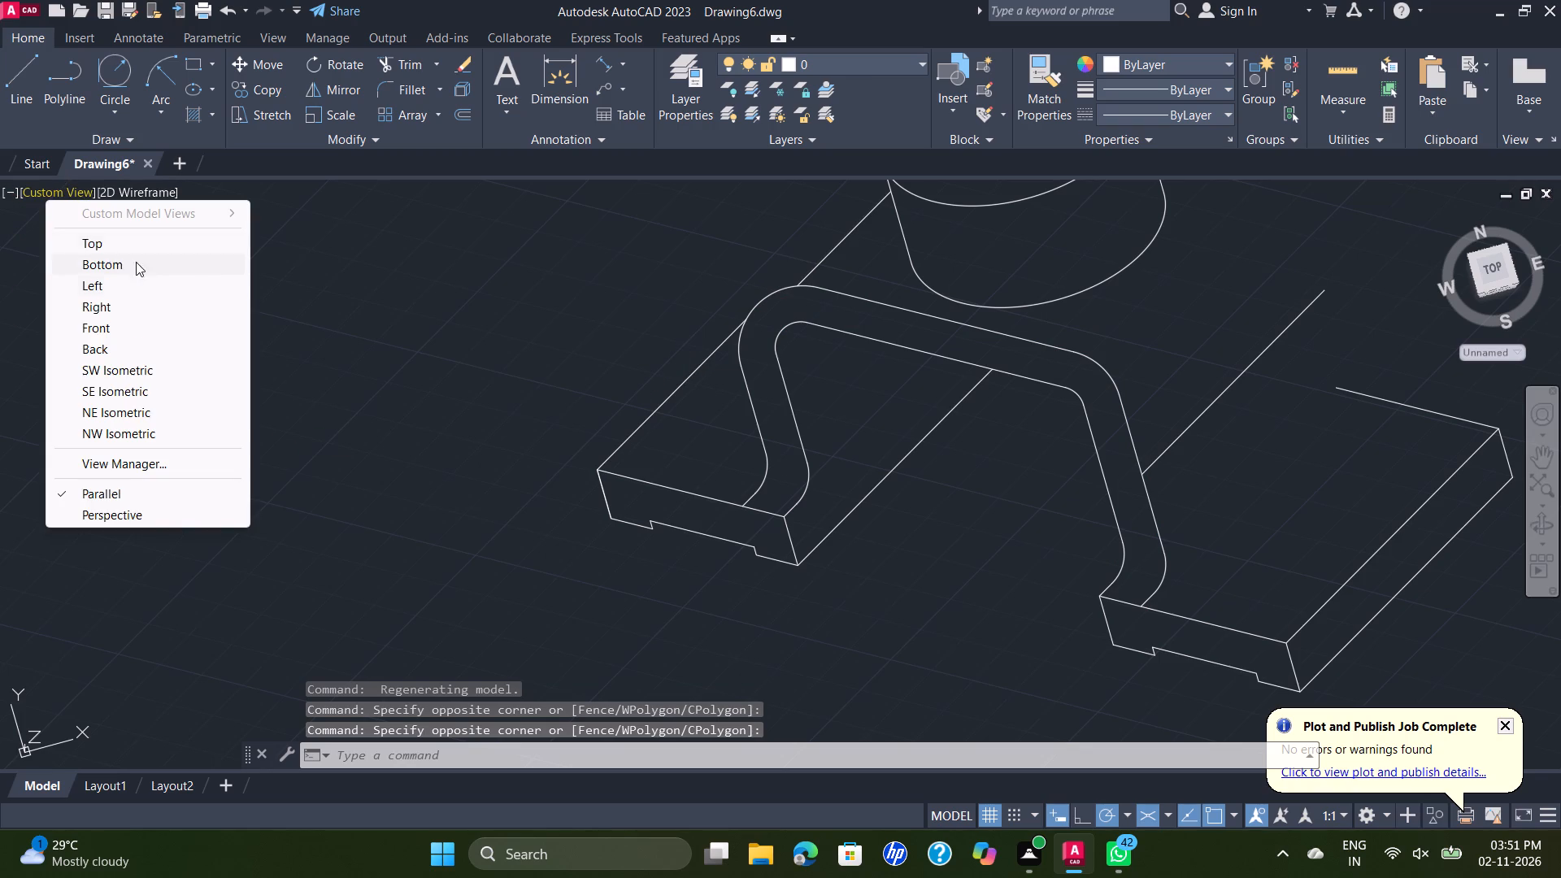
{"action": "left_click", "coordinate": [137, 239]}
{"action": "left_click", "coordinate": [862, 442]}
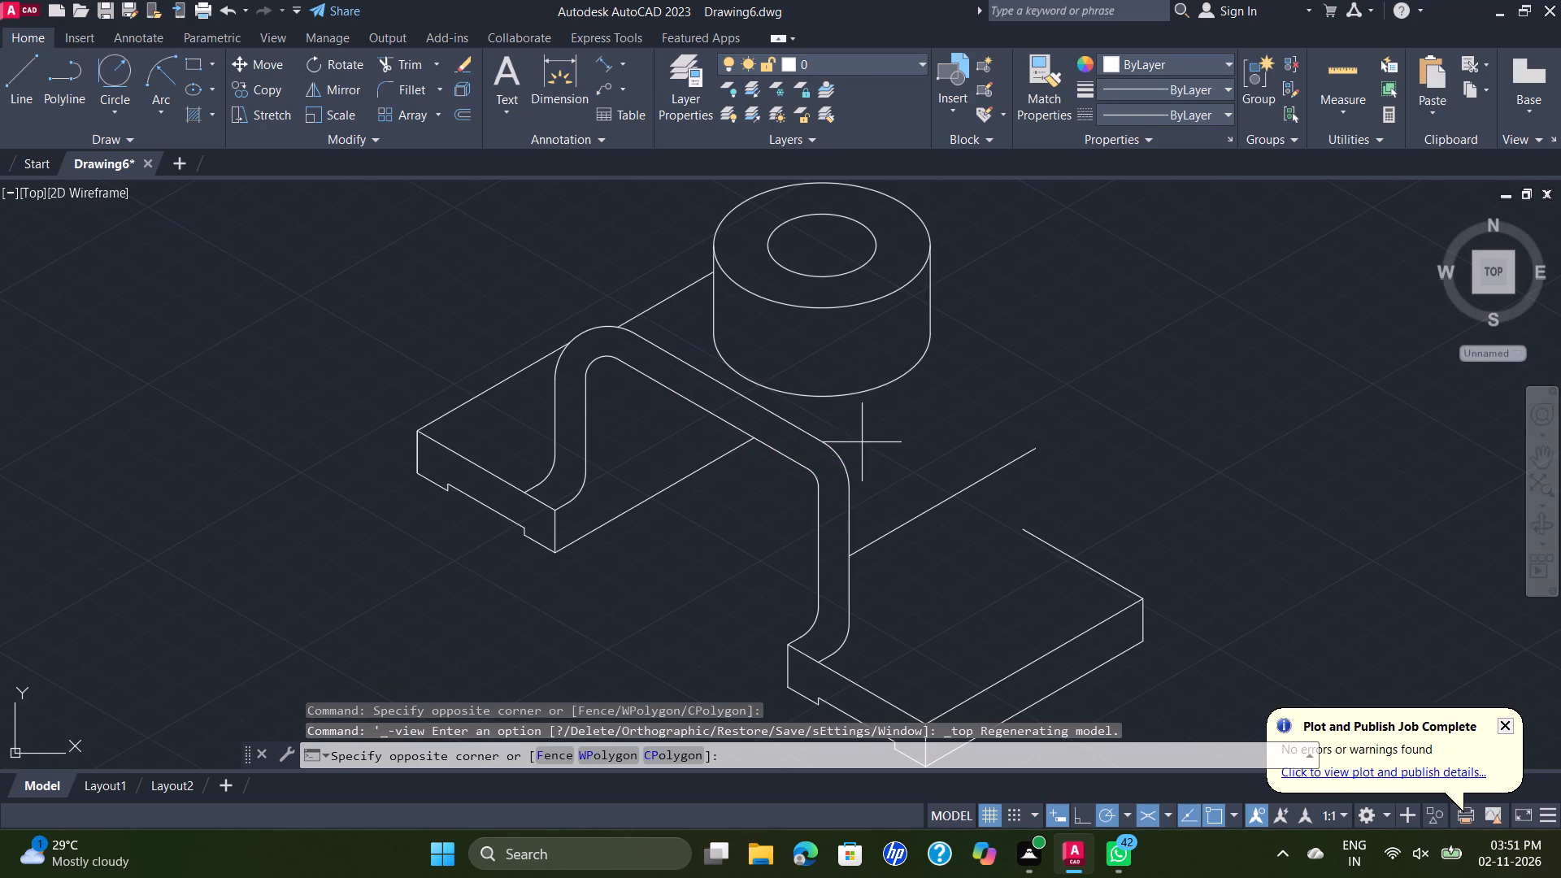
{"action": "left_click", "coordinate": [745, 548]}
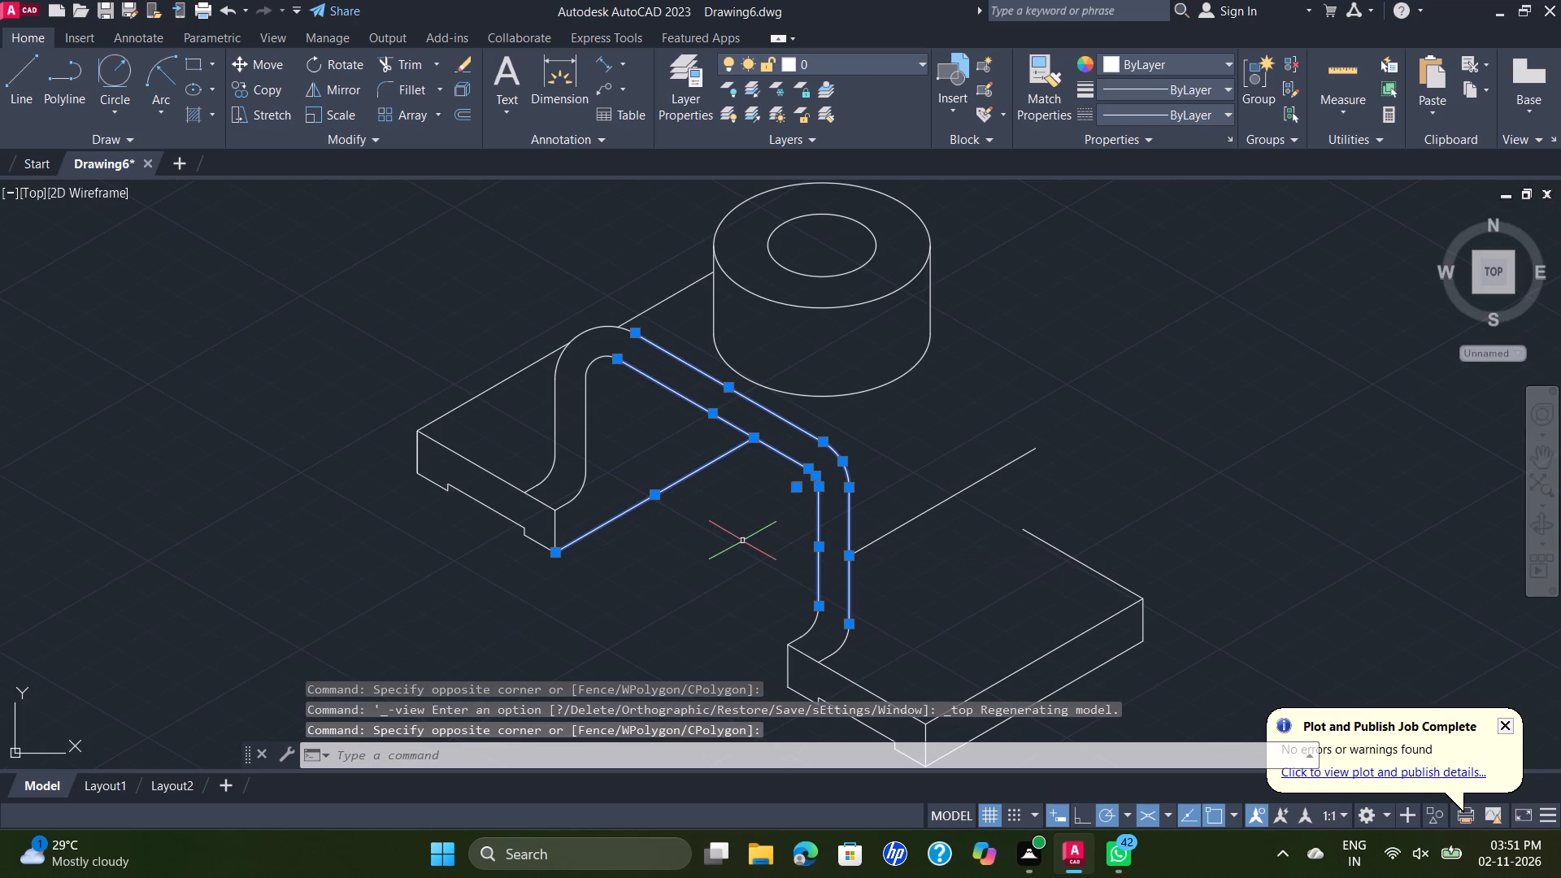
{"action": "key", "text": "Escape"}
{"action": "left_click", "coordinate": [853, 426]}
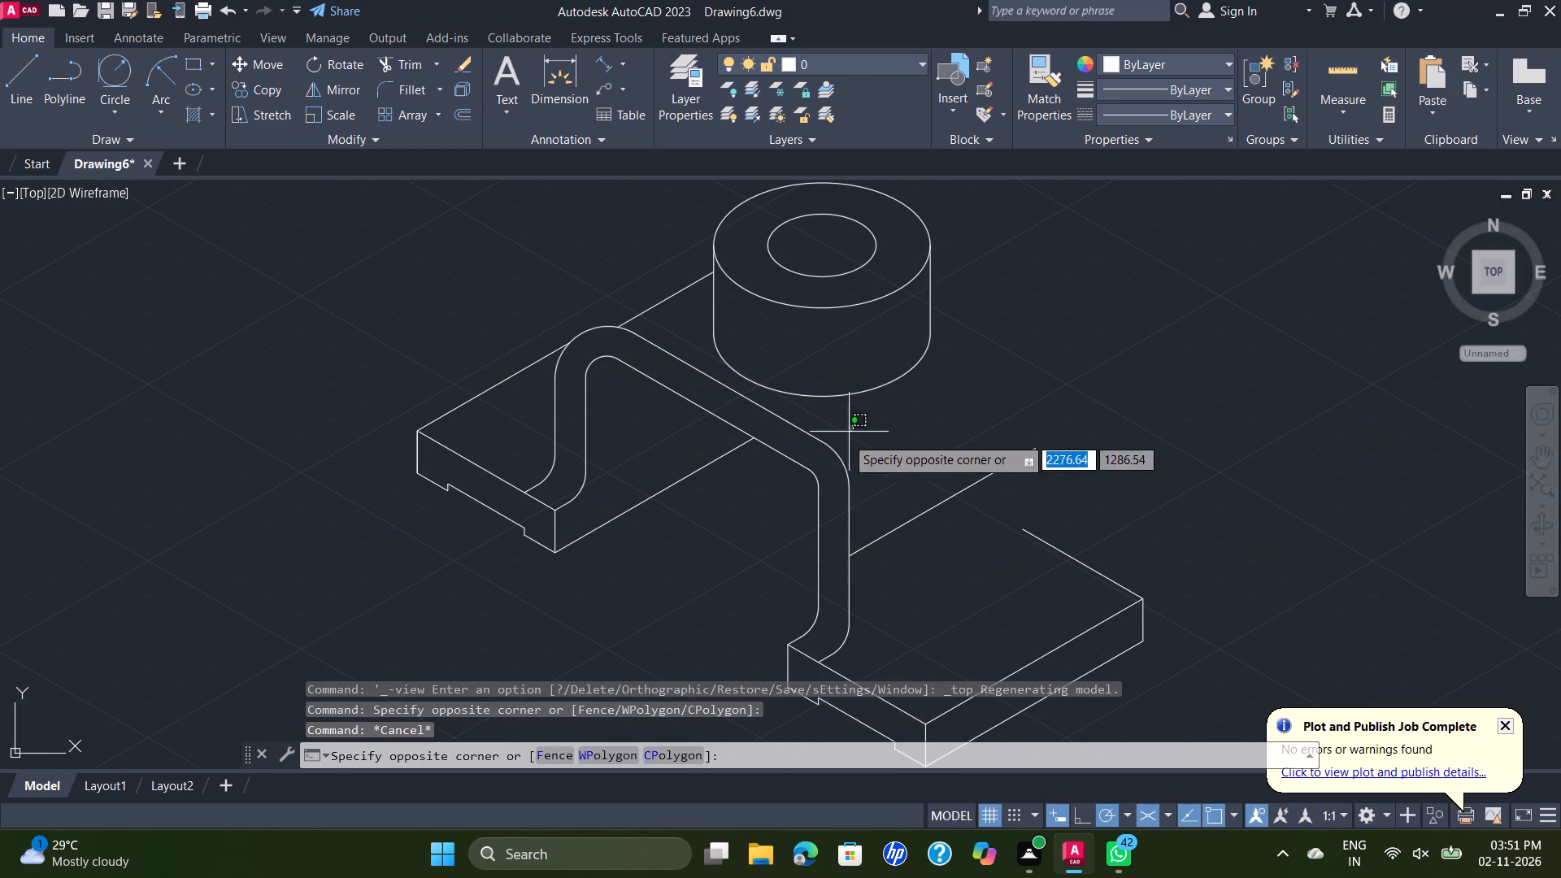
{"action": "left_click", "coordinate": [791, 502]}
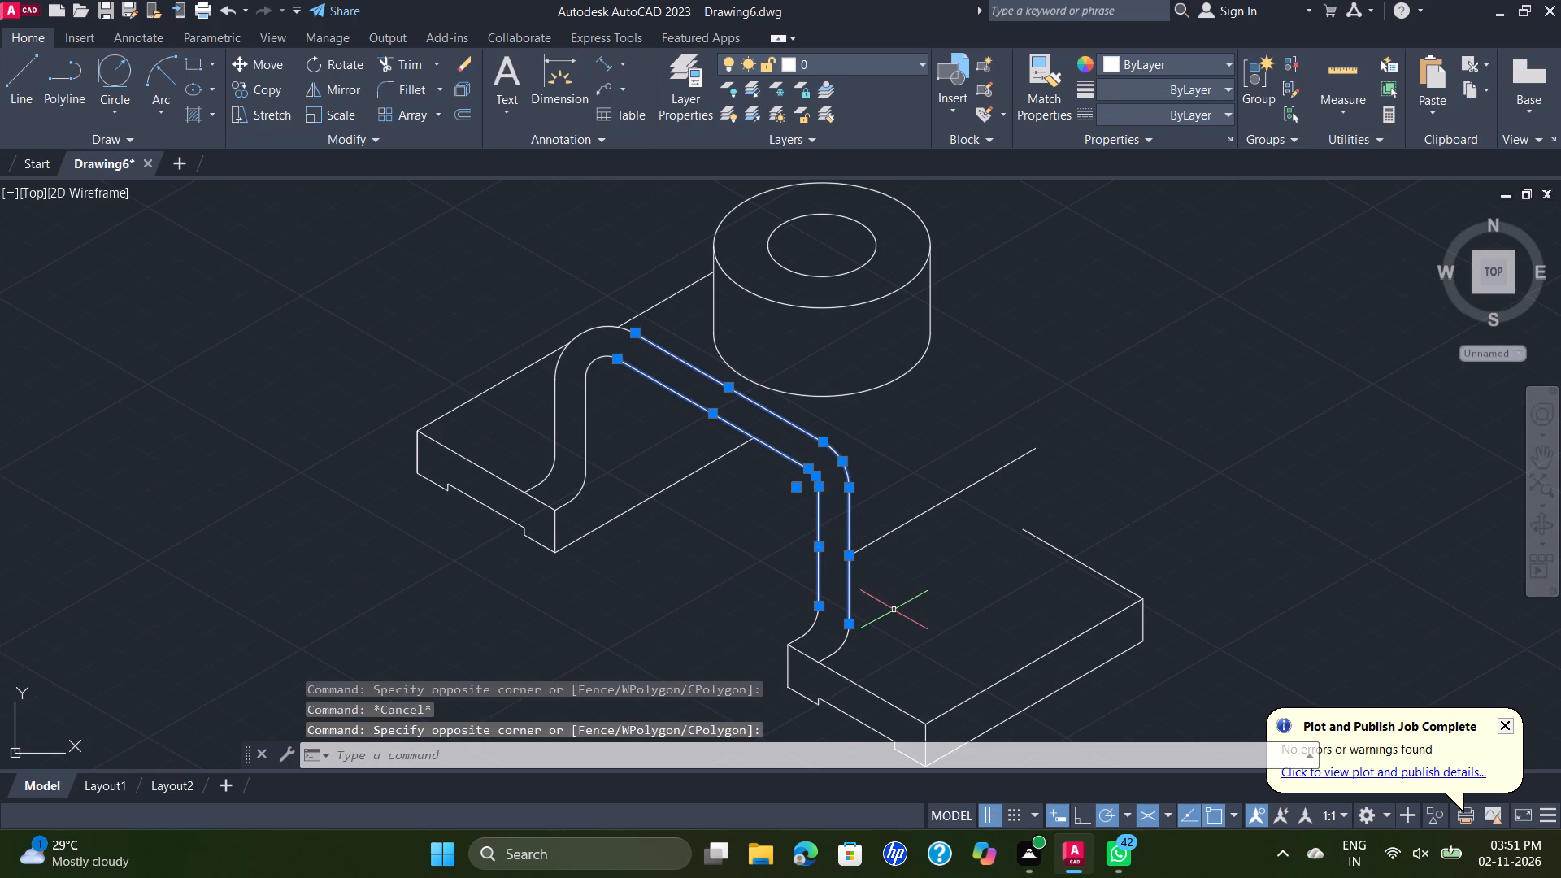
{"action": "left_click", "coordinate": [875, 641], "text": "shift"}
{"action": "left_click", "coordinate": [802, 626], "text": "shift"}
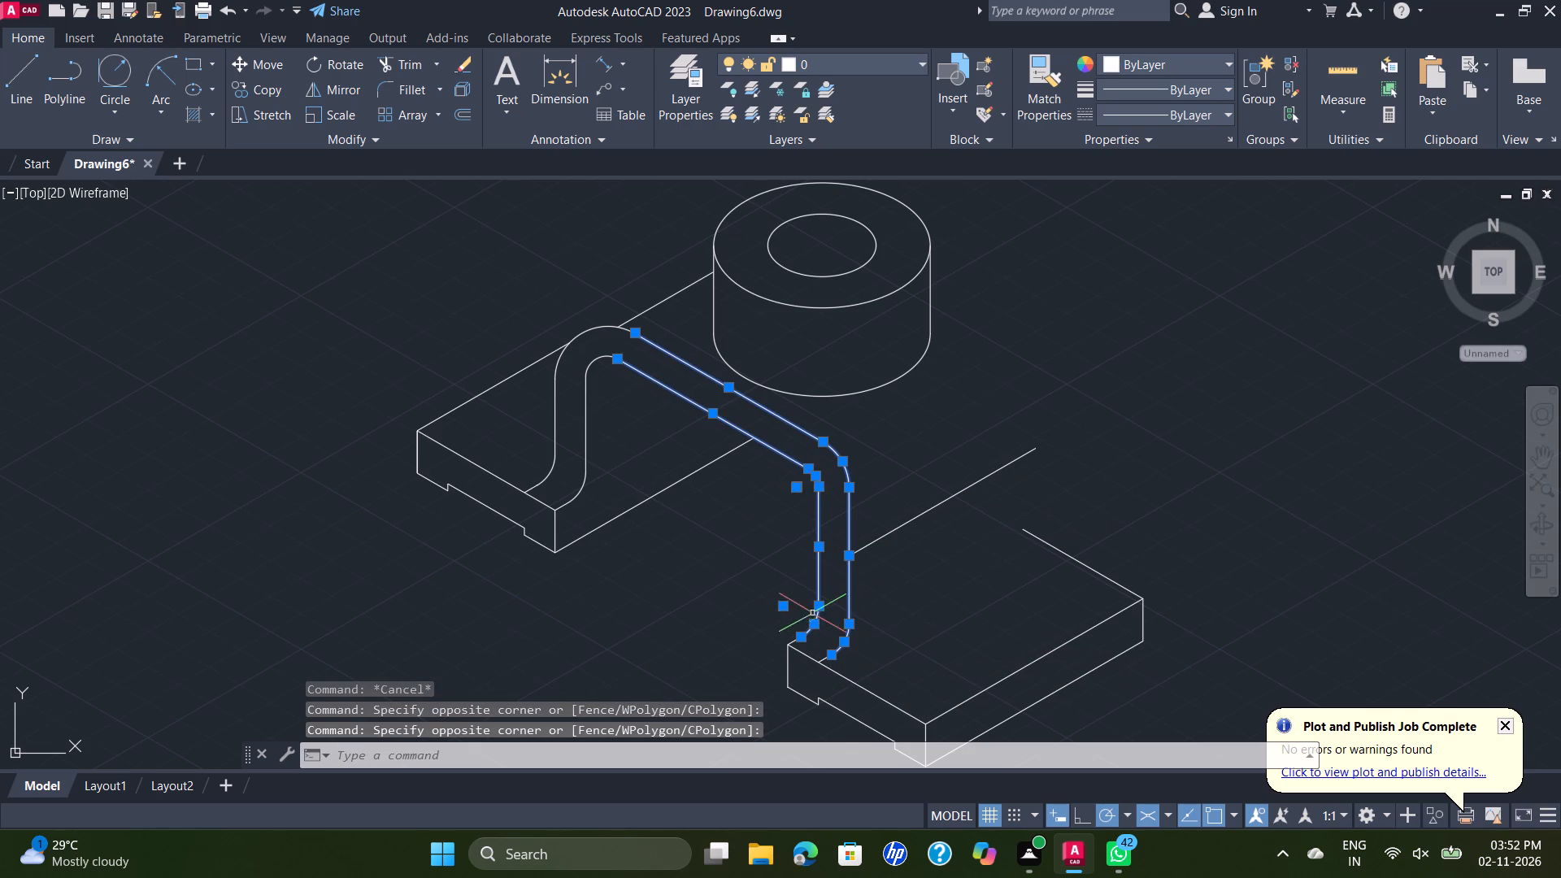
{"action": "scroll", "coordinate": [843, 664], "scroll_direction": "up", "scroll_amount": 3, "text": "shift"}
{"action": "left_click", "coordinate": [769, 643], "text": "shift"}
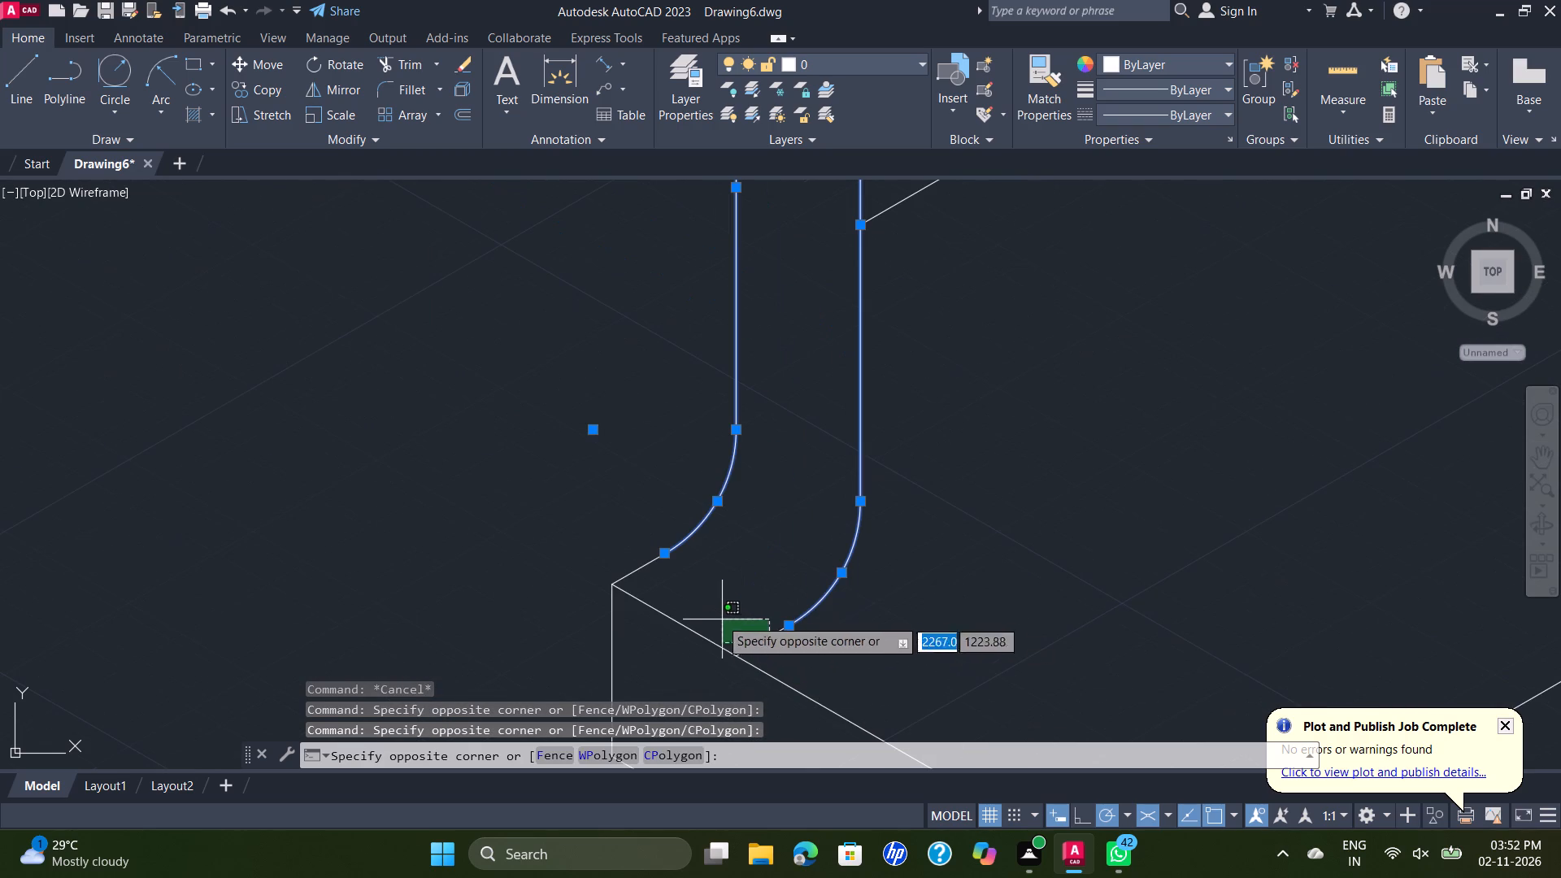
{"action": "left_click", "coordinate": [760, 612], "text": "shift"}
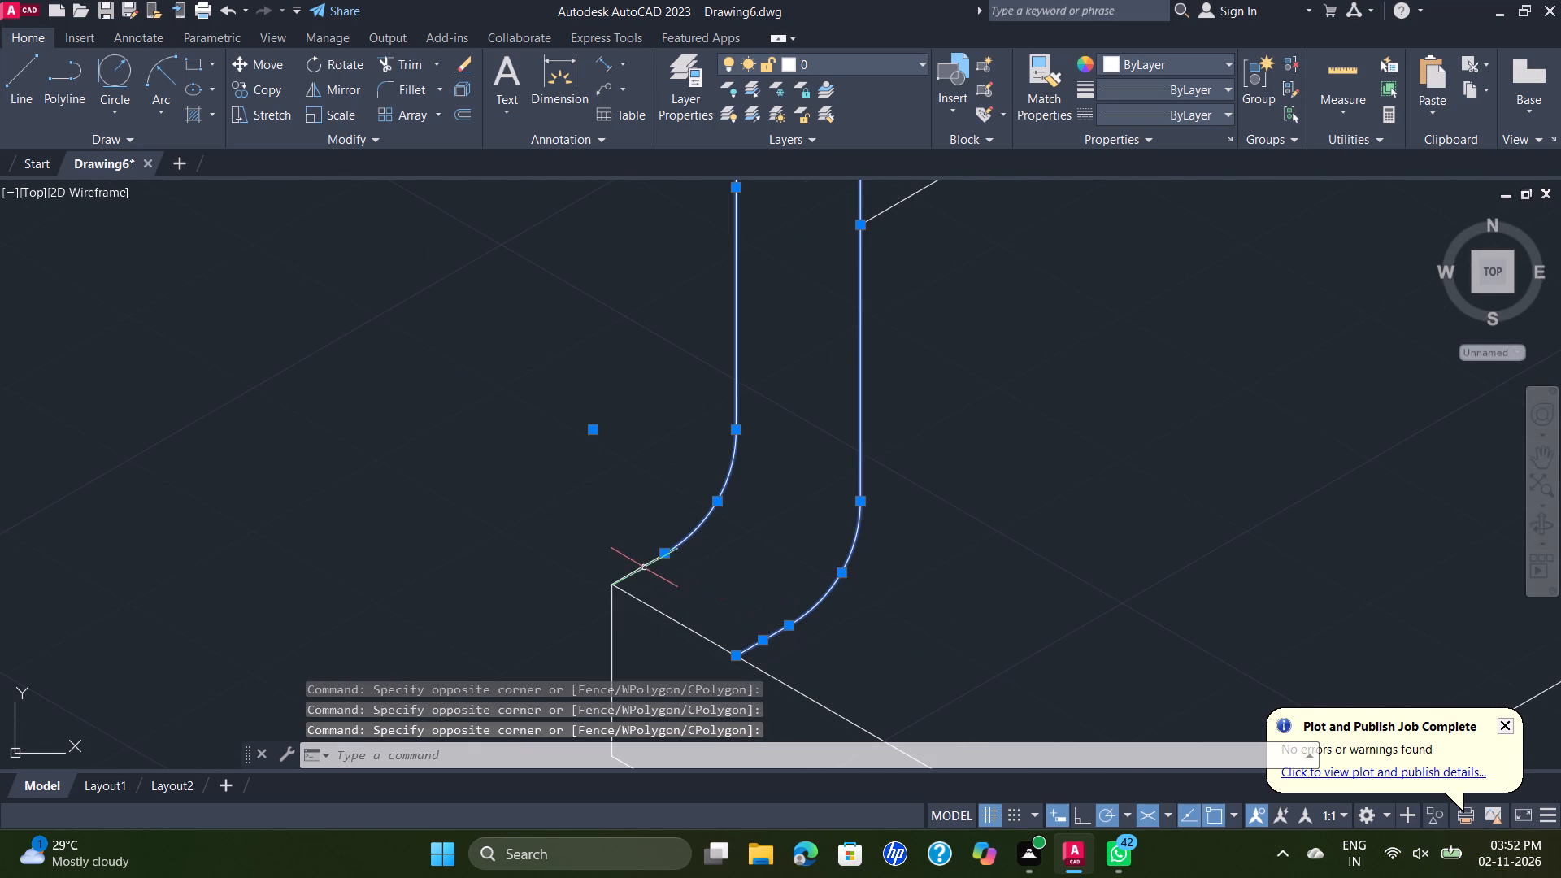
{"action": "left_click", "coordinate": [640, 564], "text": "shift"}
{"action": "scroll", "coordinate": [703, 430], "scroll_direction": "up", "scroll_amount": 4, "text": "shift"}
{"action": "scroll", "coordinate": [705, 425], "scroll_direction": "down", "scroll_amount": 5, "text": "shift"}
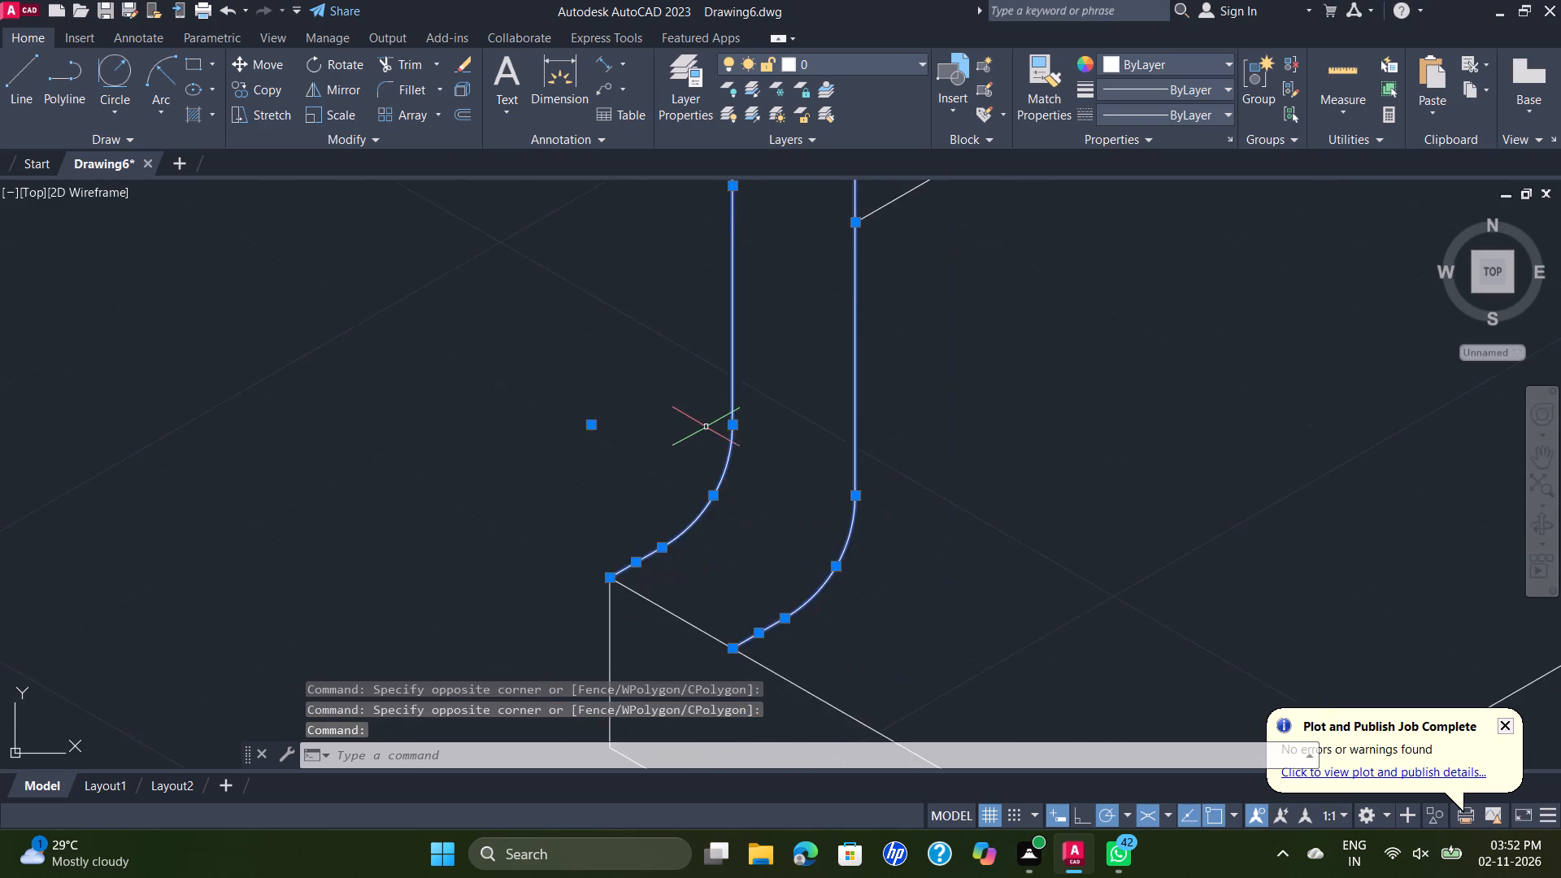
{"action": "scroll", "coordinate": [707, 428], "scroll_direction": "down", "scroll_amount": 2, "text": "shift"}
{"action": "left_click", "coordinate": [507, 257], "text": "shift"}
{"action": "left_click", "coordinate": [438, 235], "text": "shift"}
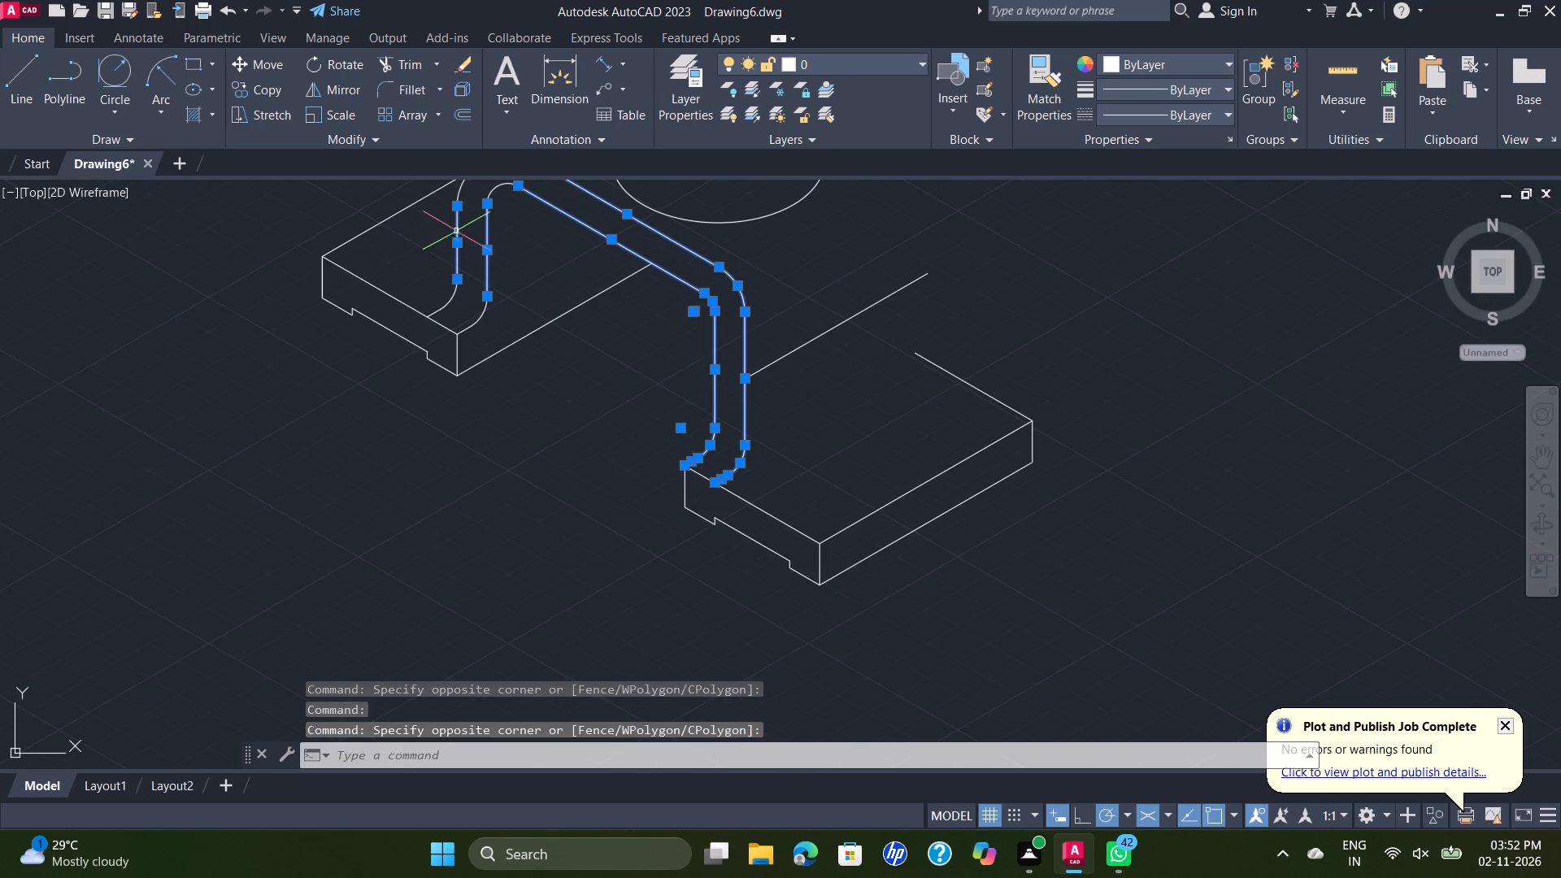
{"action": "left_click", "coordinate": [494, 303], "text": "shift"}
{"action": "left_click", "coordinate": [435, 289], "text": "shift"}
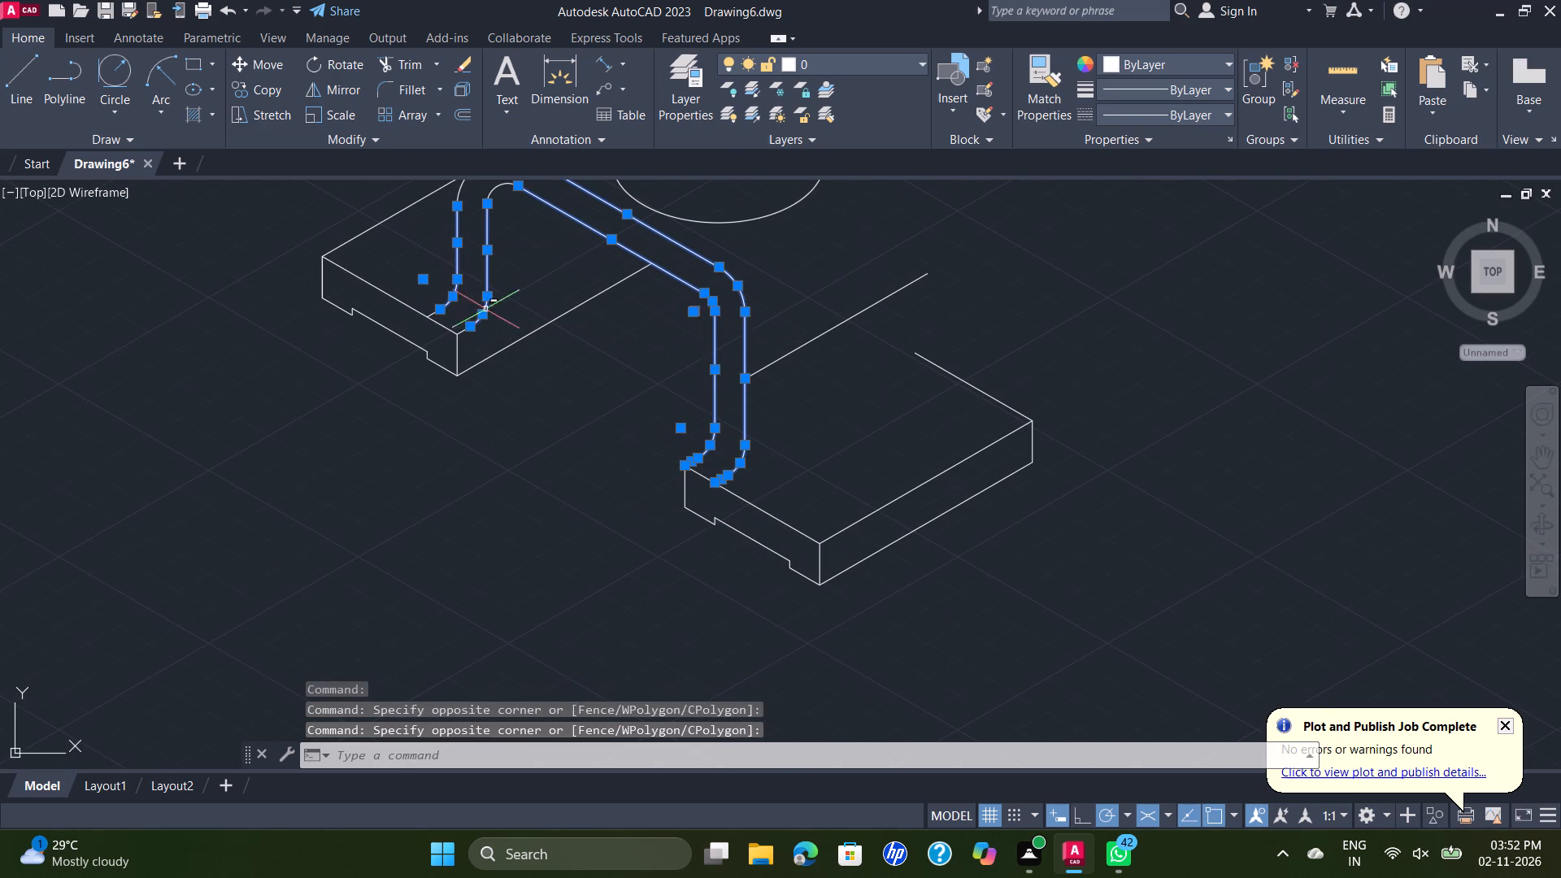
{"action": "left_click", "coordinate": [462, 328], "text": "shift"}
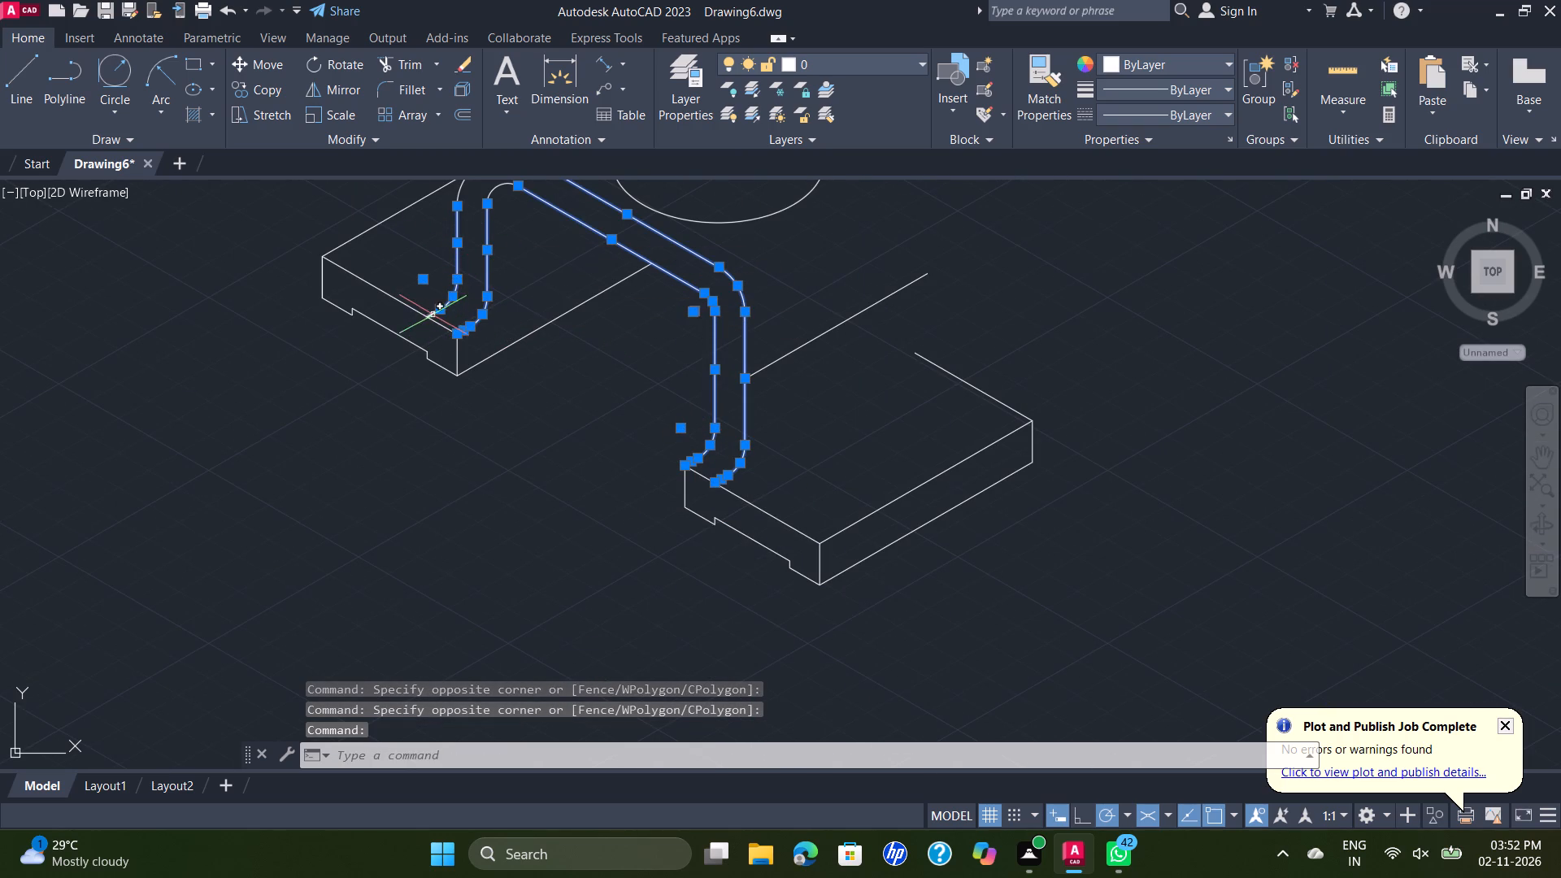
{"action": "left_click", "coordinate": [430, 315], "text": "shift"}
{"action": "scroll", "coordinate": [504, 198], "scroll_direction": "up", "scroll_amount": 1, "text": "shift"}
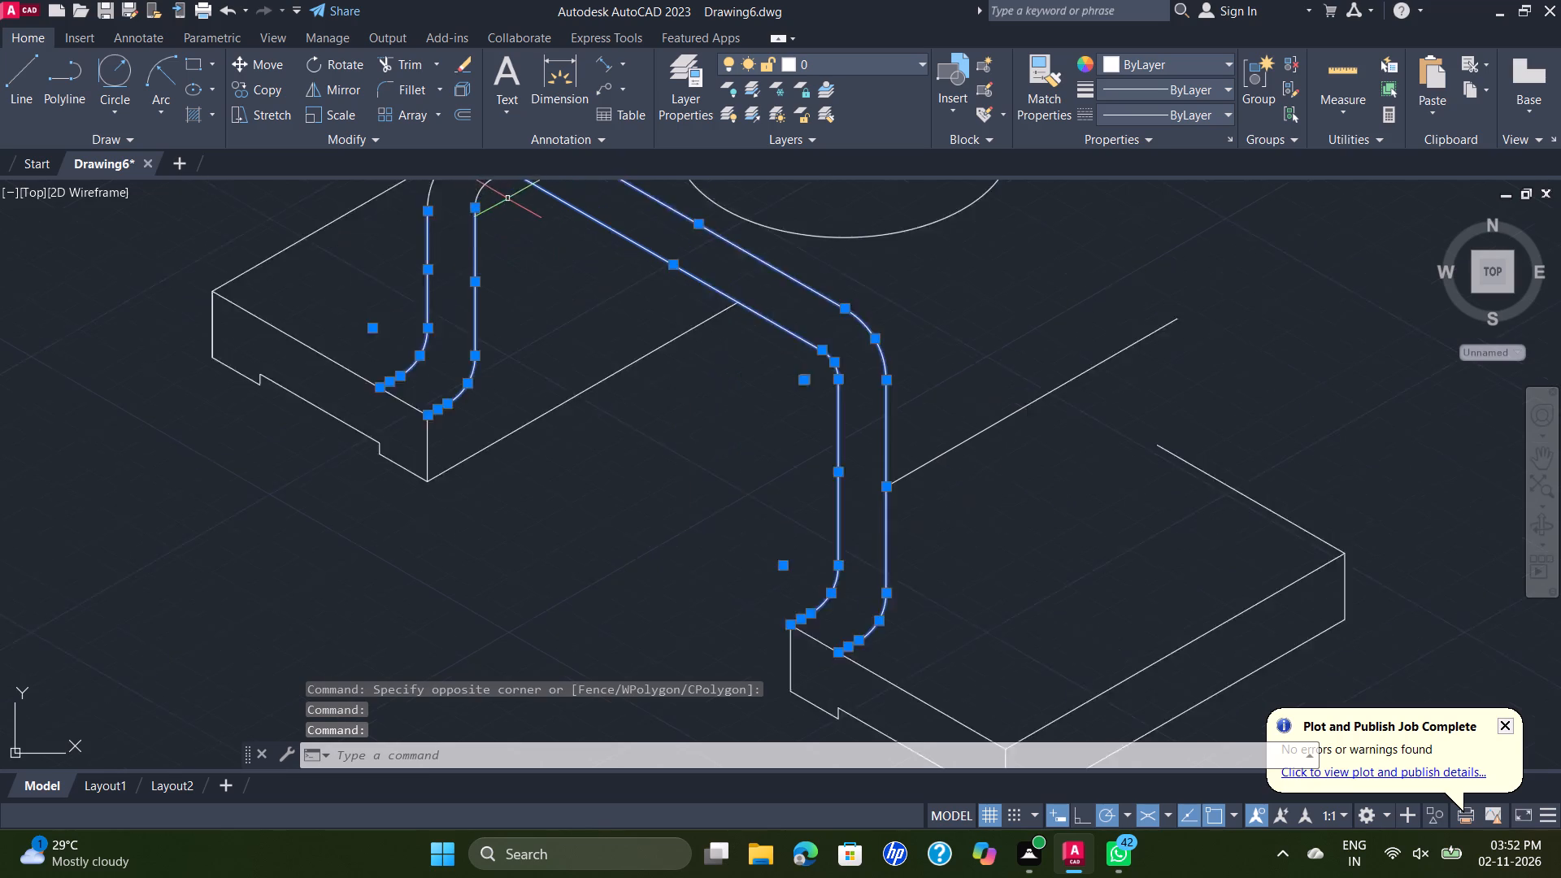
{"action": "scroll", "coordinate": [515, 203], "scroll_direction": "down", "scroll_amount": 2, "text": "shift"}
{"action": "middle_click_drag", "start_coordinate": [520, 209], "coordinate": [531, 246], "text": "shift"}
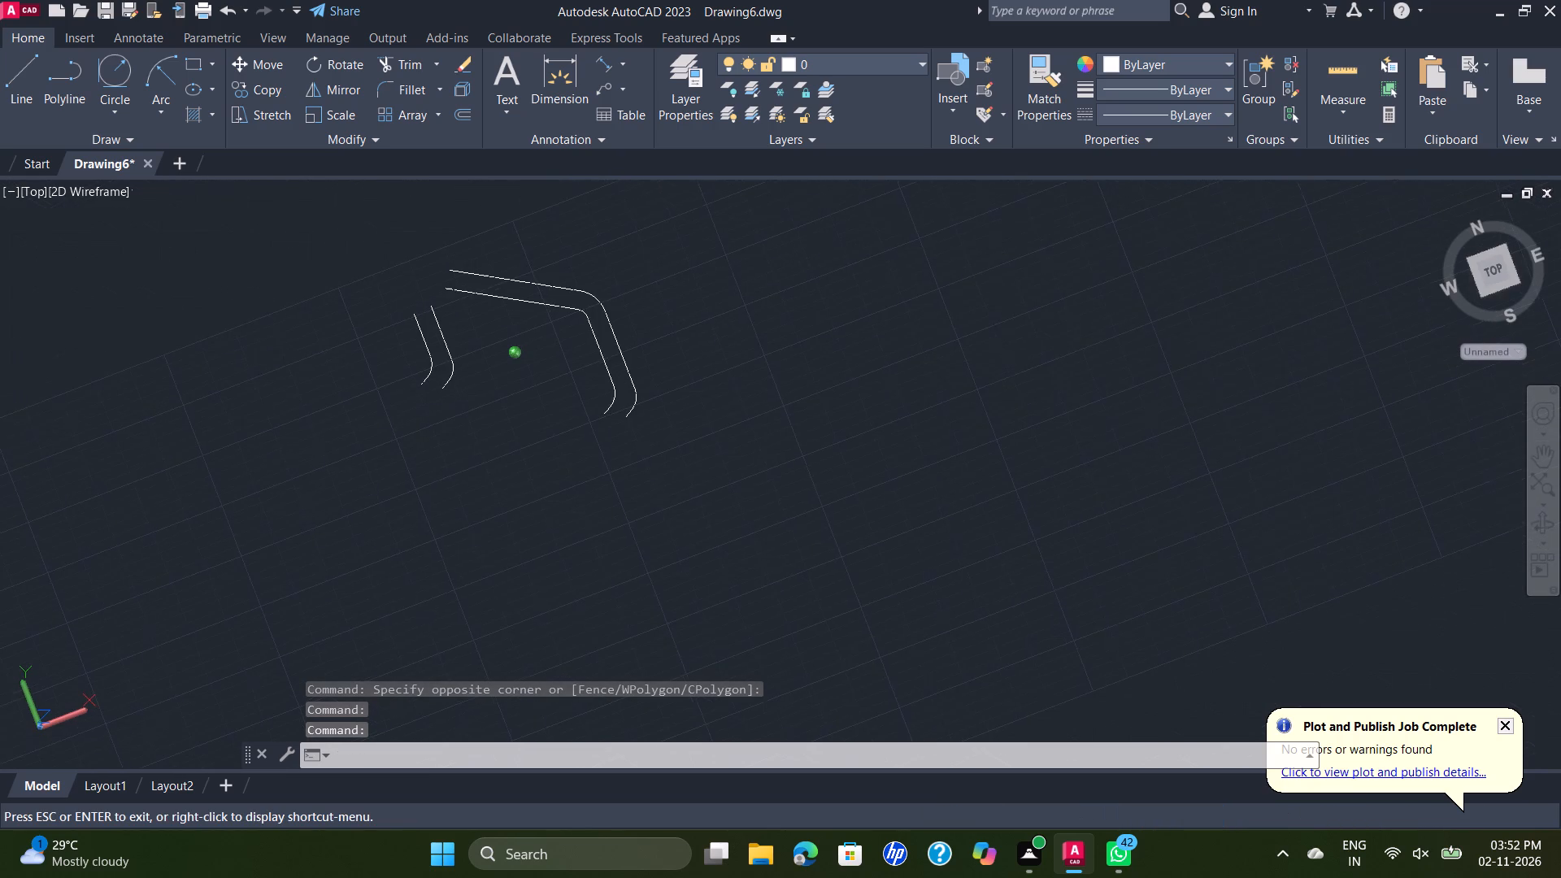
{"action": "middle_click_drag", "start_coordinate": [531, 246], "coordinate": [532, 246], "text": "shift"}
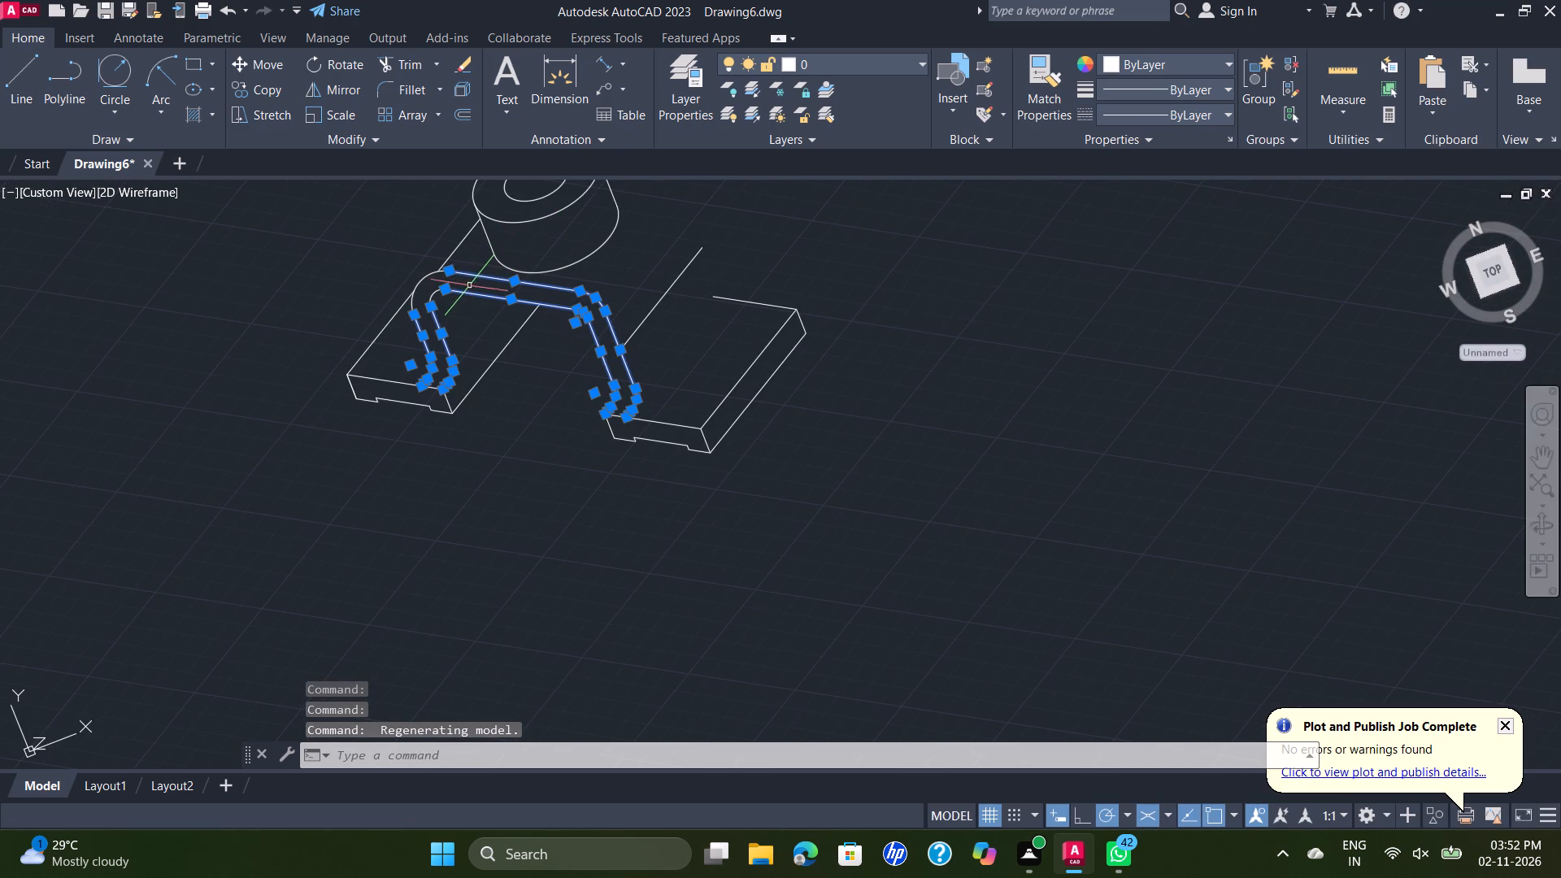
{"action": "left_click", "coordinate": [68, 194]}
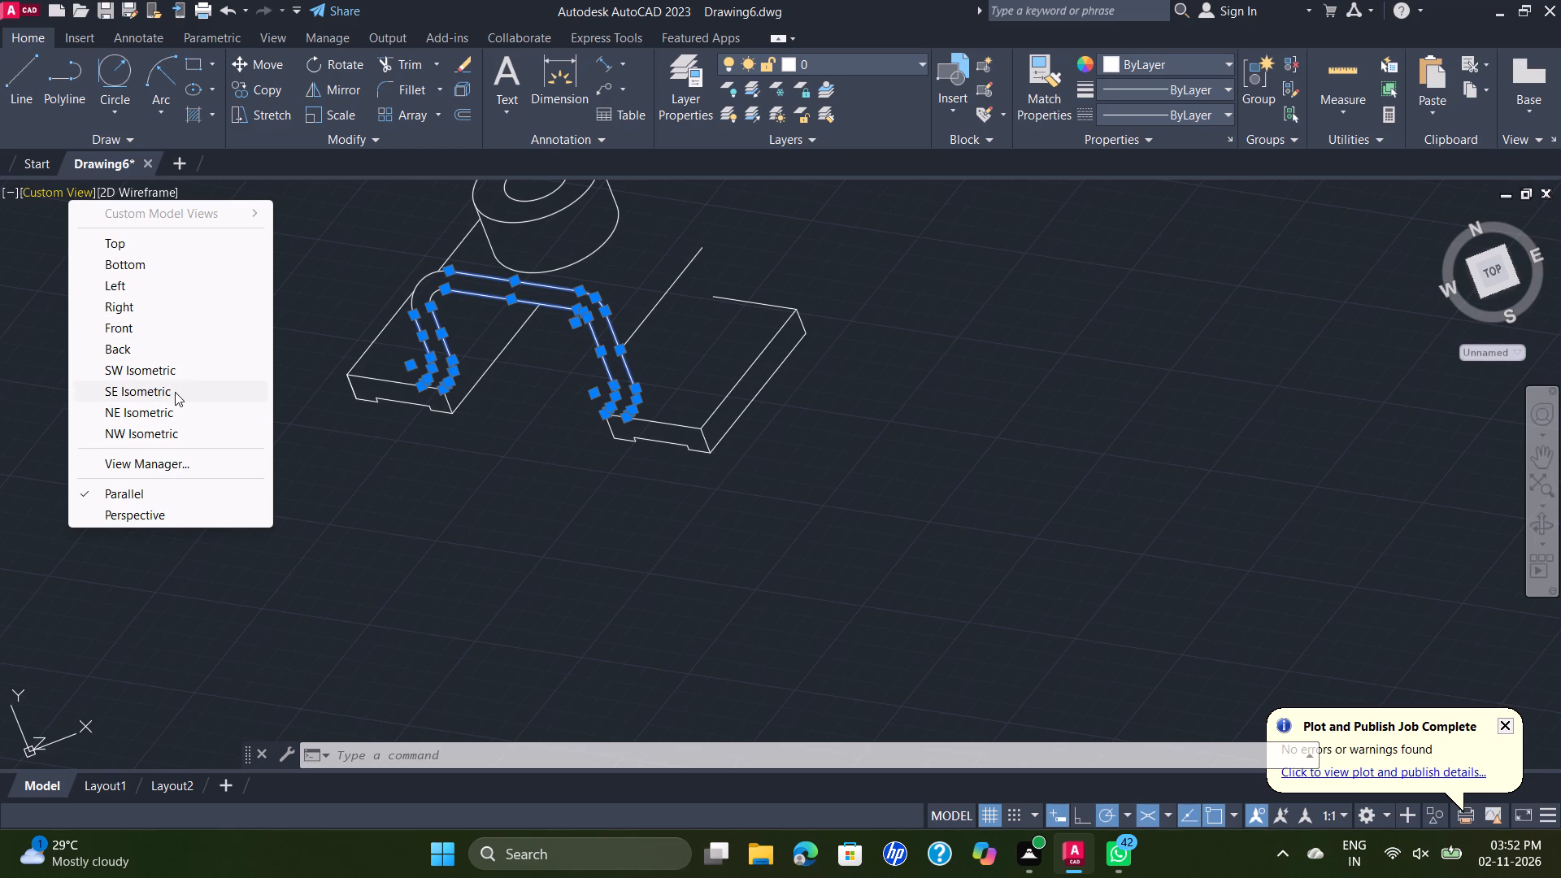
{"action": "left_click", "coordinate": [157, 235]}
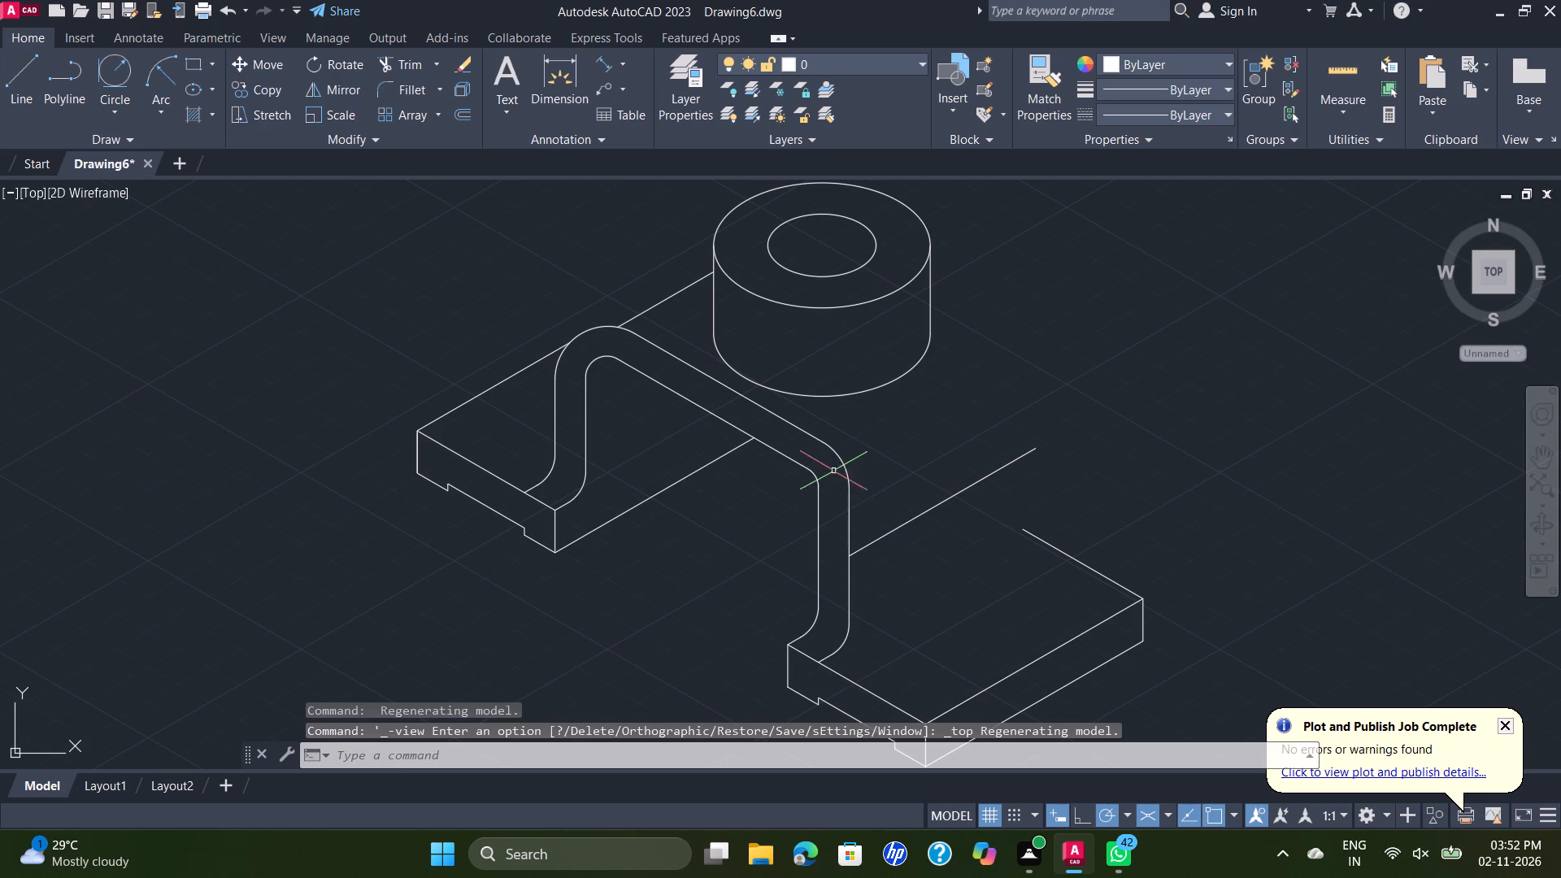
Mirror the arch's complete inner and outer front profile about its sloping outer top edge, keeping the source objects.
{"action": "left_click", "coordinate": [860, 447]}
{"action": "left_click", "coordinate": [776, 512]}
{"action": "left_click", "coordinate": [812, 423]}
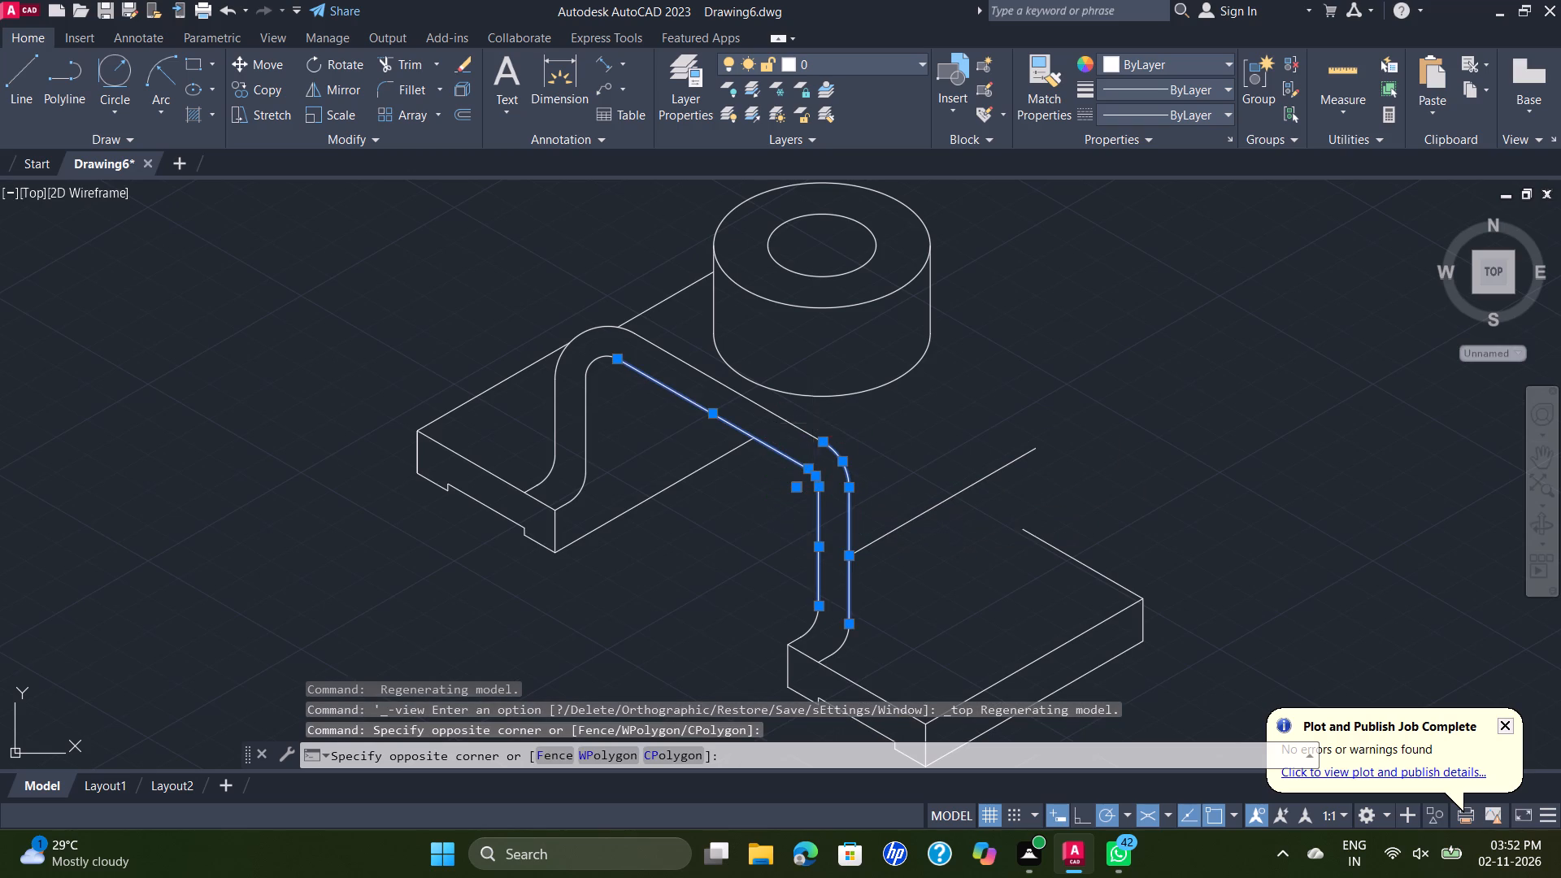
{"action": "left_click", "coordinate": [768, 476], "text": "shift"}
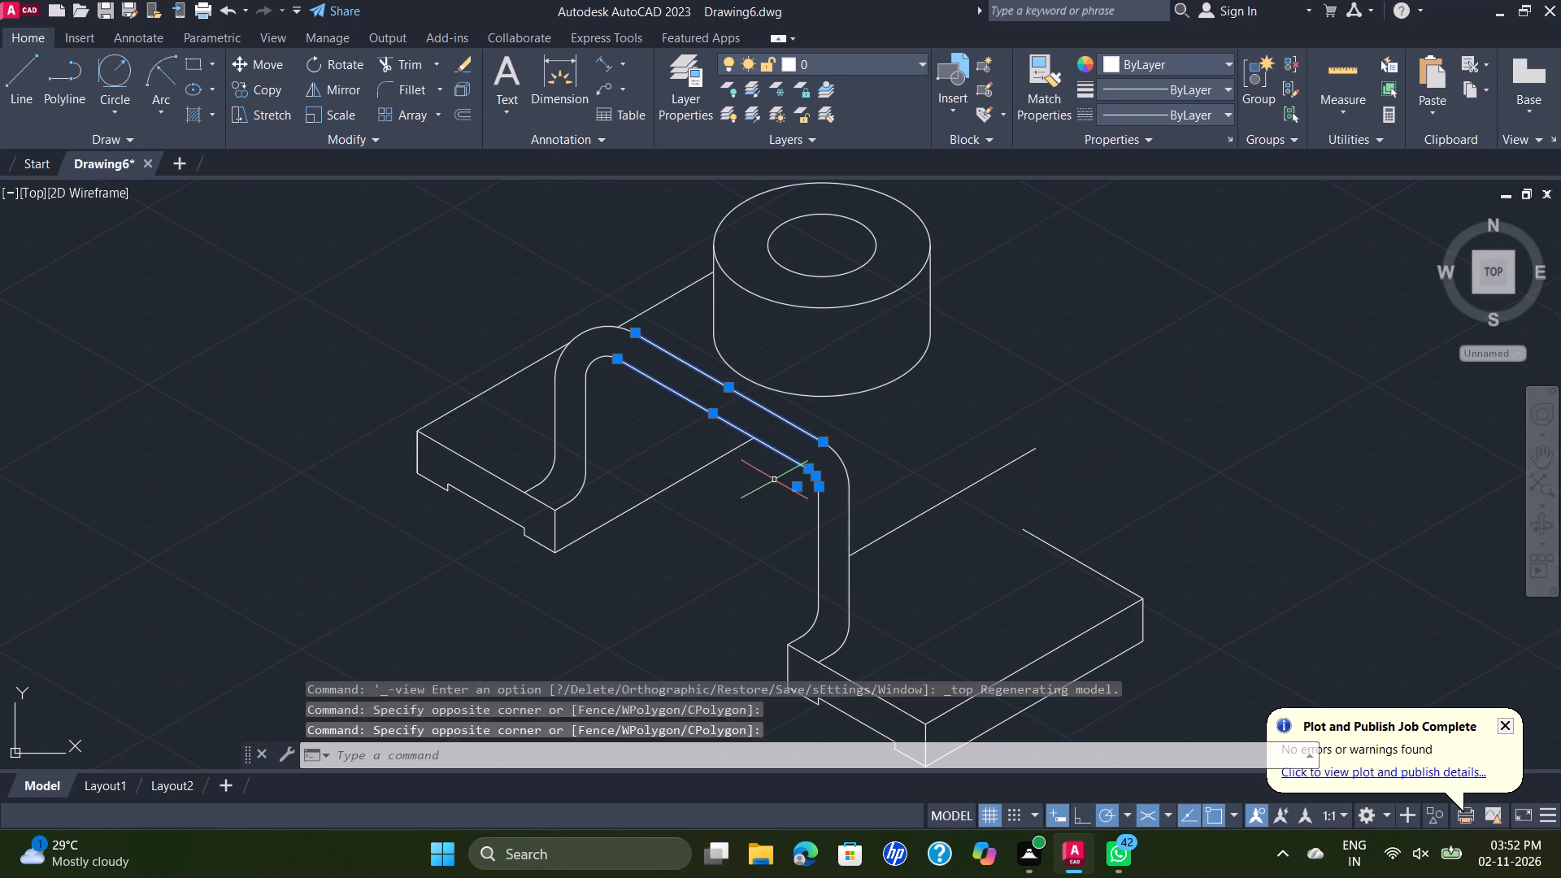
{"action": "left_click", "coordinate": [866, 467], "text": "shift"}
{"action": "left_click", "coordinate": [781, 512], "text": "shift"}
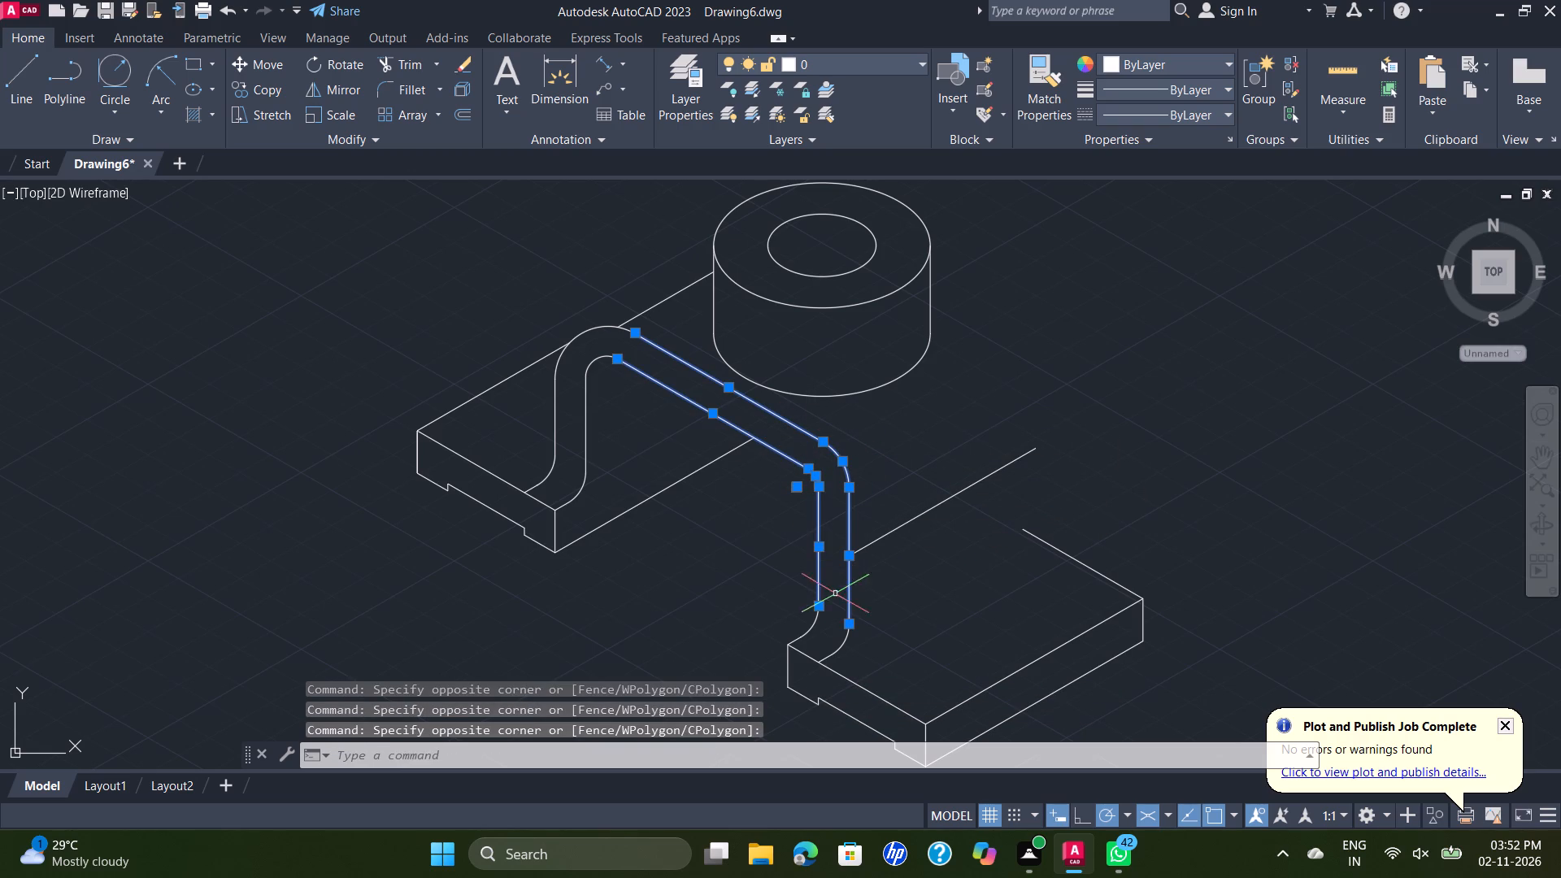
{"action": "left_click", "coordinate": [850, 648], "text": "shift"}
{"action": "left_click", "coordinate": [800, 624], "text": "shift"}
{"action": "scroll", "coordinate": [825, 660], "scroll_direction": "up", "scroll_amount": 2, "text": "shift"}
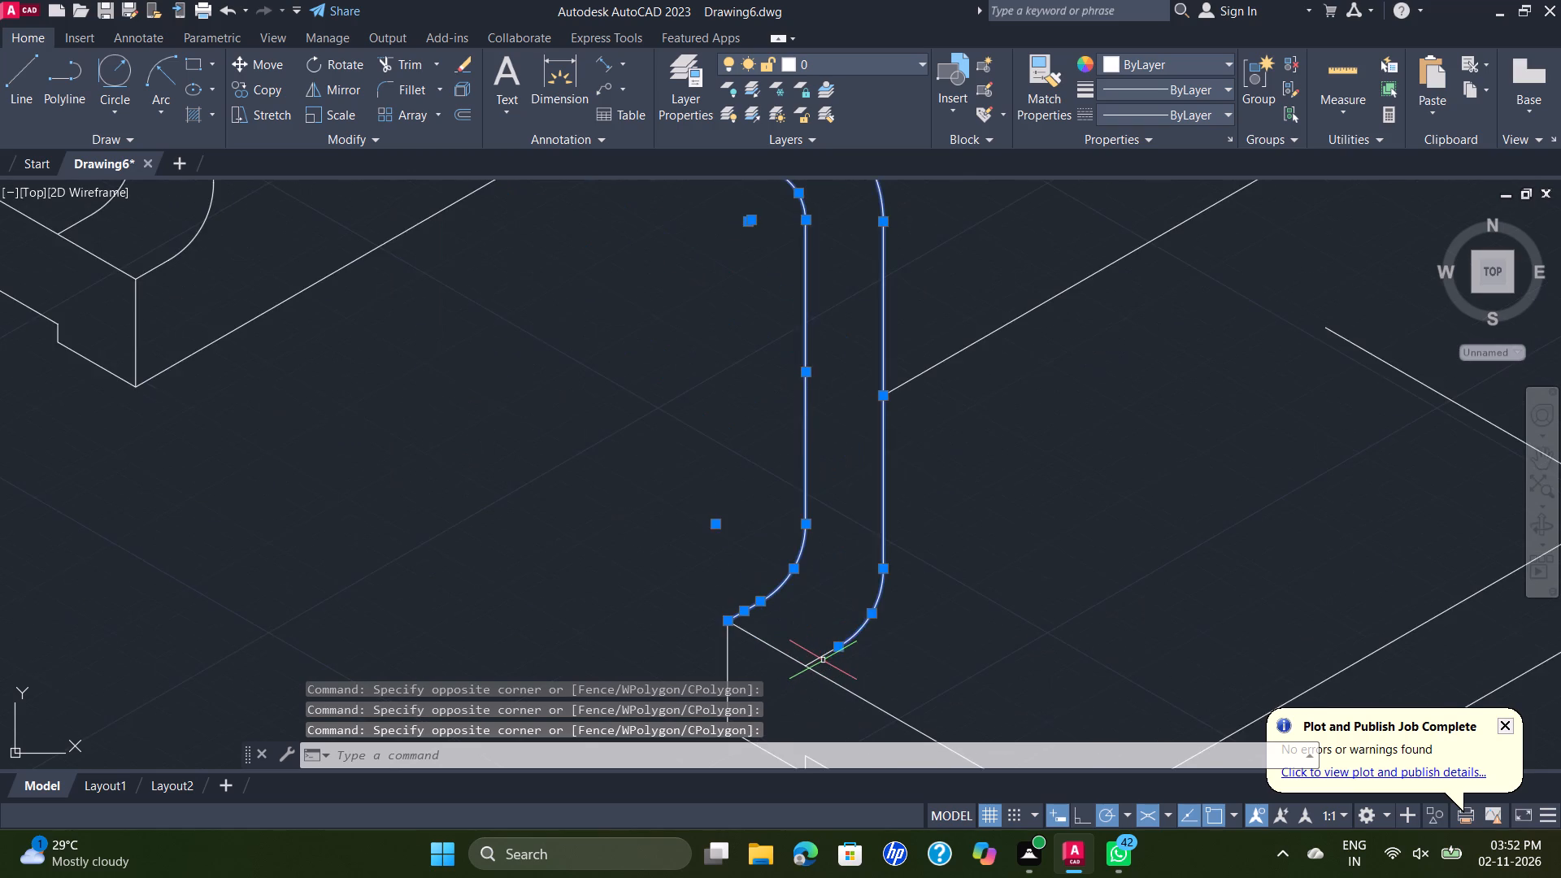
{"action": "scroll", "coordinate": [823, 660], "scroll_direction": "up", "scroll_amount": 1, "text": "shift"}
{"action": "left_click", "coordinate": [826, 655], "text": "shift"}
{"action": "scroll", "coordinate": [824, 574], "scroll_direction": "down", "scroll_amount": 2, "text": "shift"}
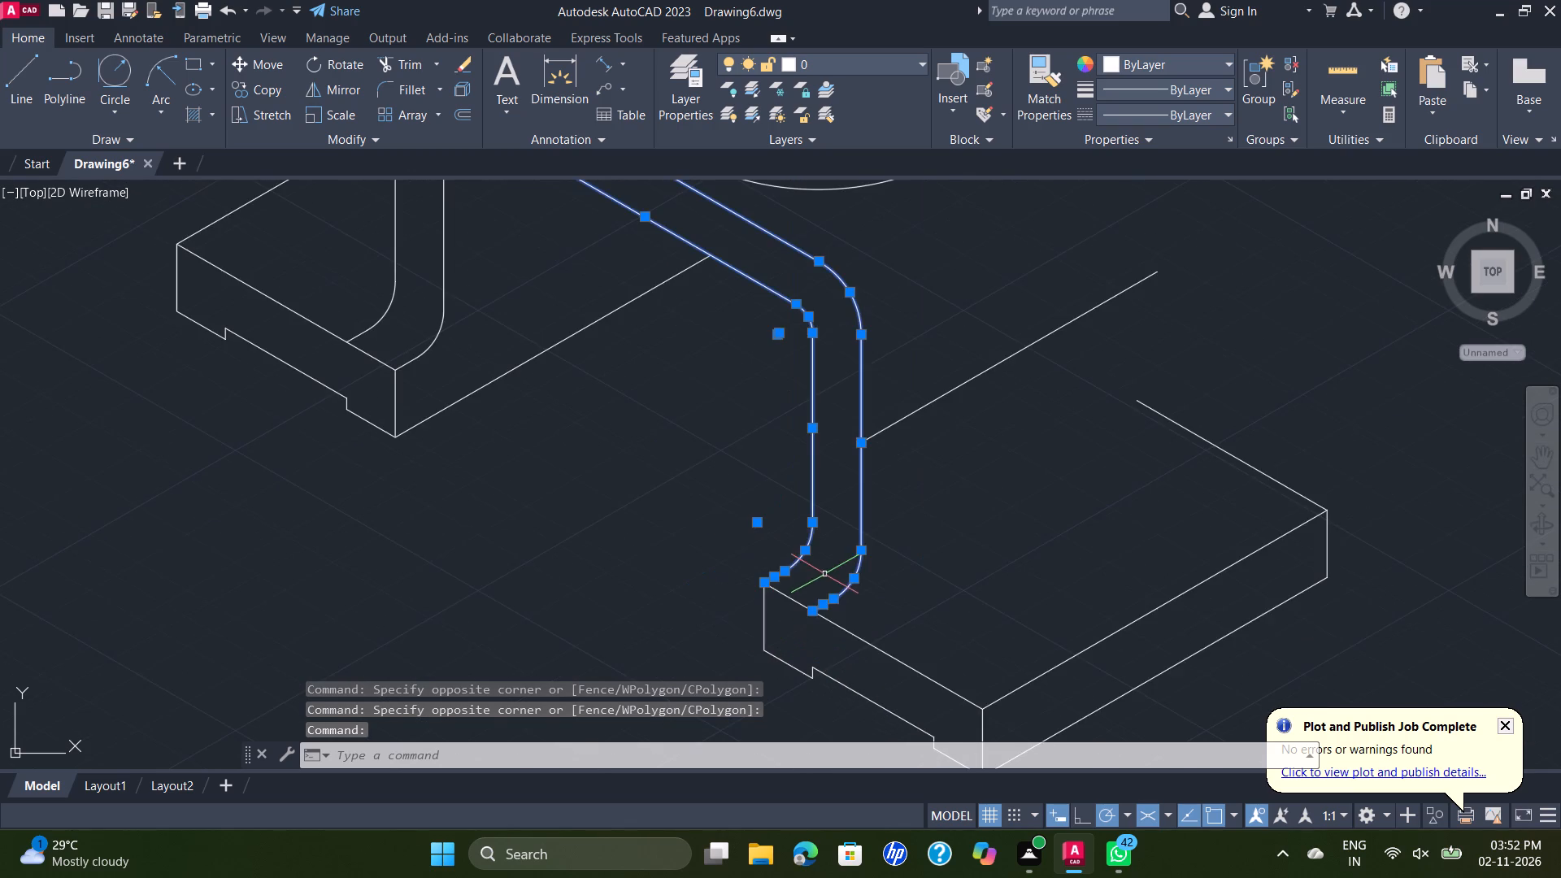
{"action": "scroll", "coordinate": [816, 576], "scroll_direction": "down", "scroll_amount": 2, "text": "shift"}
{"action": "scroll", "coordinate": [718, 423], "scroll_direction": "up", "scroll_amount": 1, "text": "shift"}
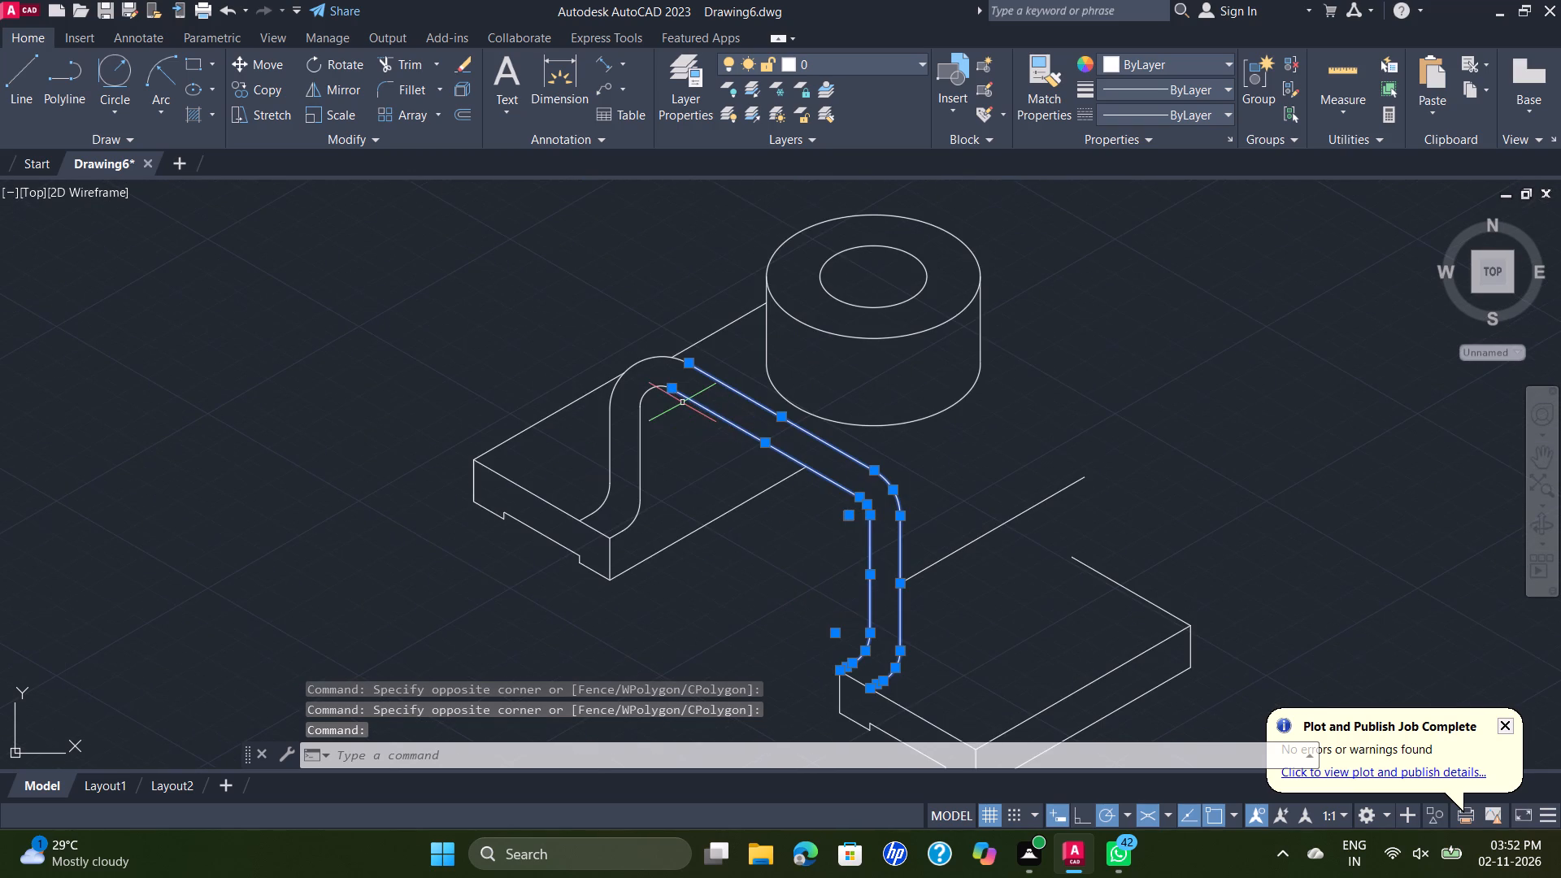
{"action": "left_click", "coordinate": [682, 402], "text": "shift"}
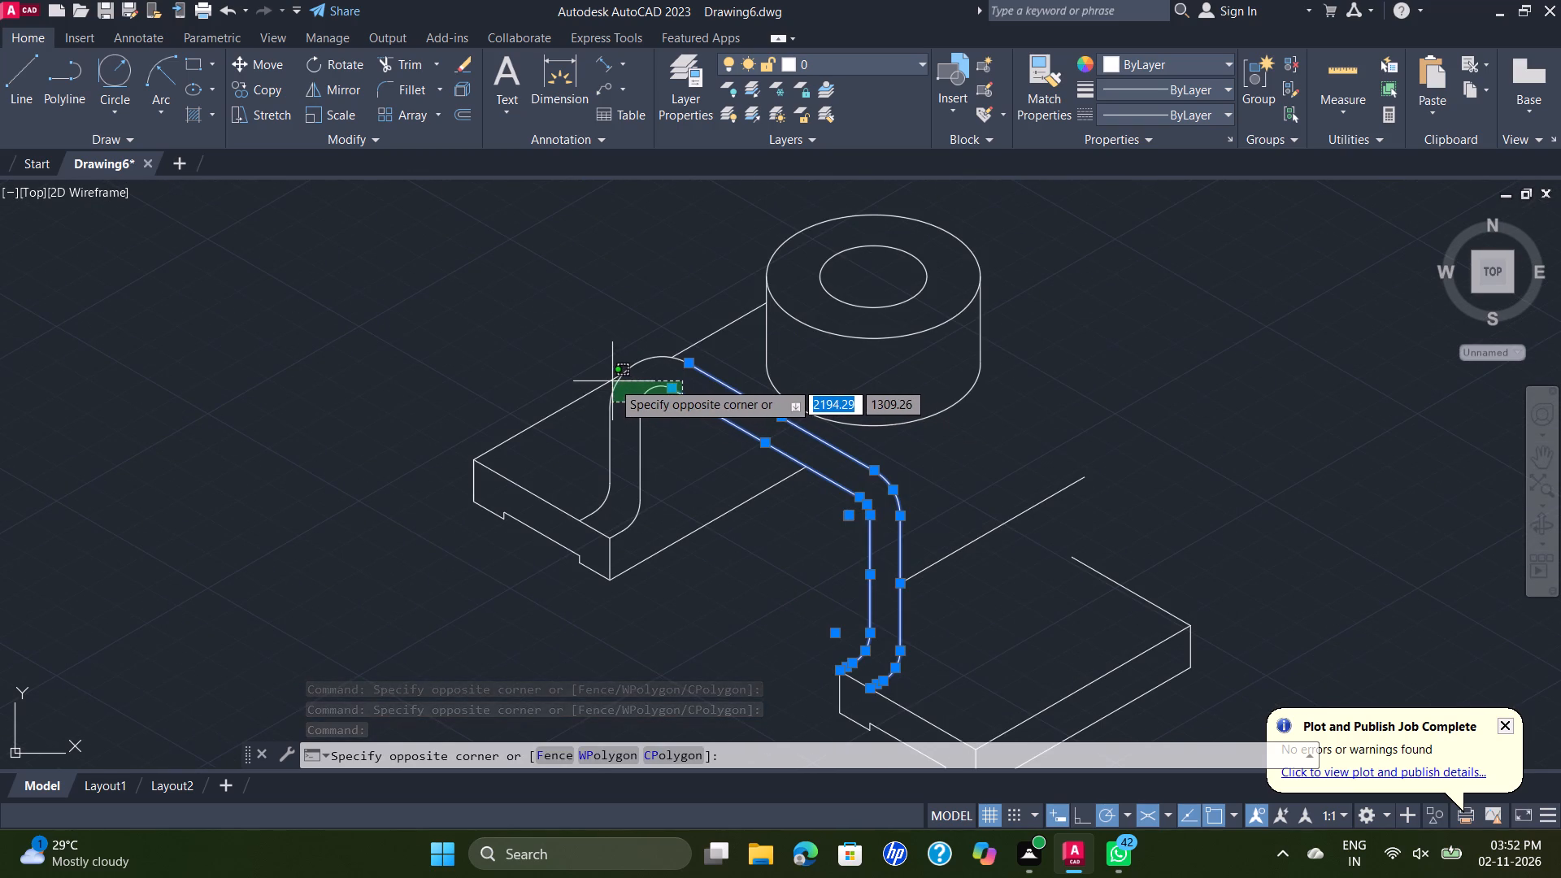
{"action": "left_click", "coordinate": [611, 388], "text": "shift"}
{"action": "left_click_drag", "start_coordinate": [665, 443], "coordinate": [655, 440], "text": "shift"}
{"action": "left_click", "coordinate": [584, 433], "text": "shift"}
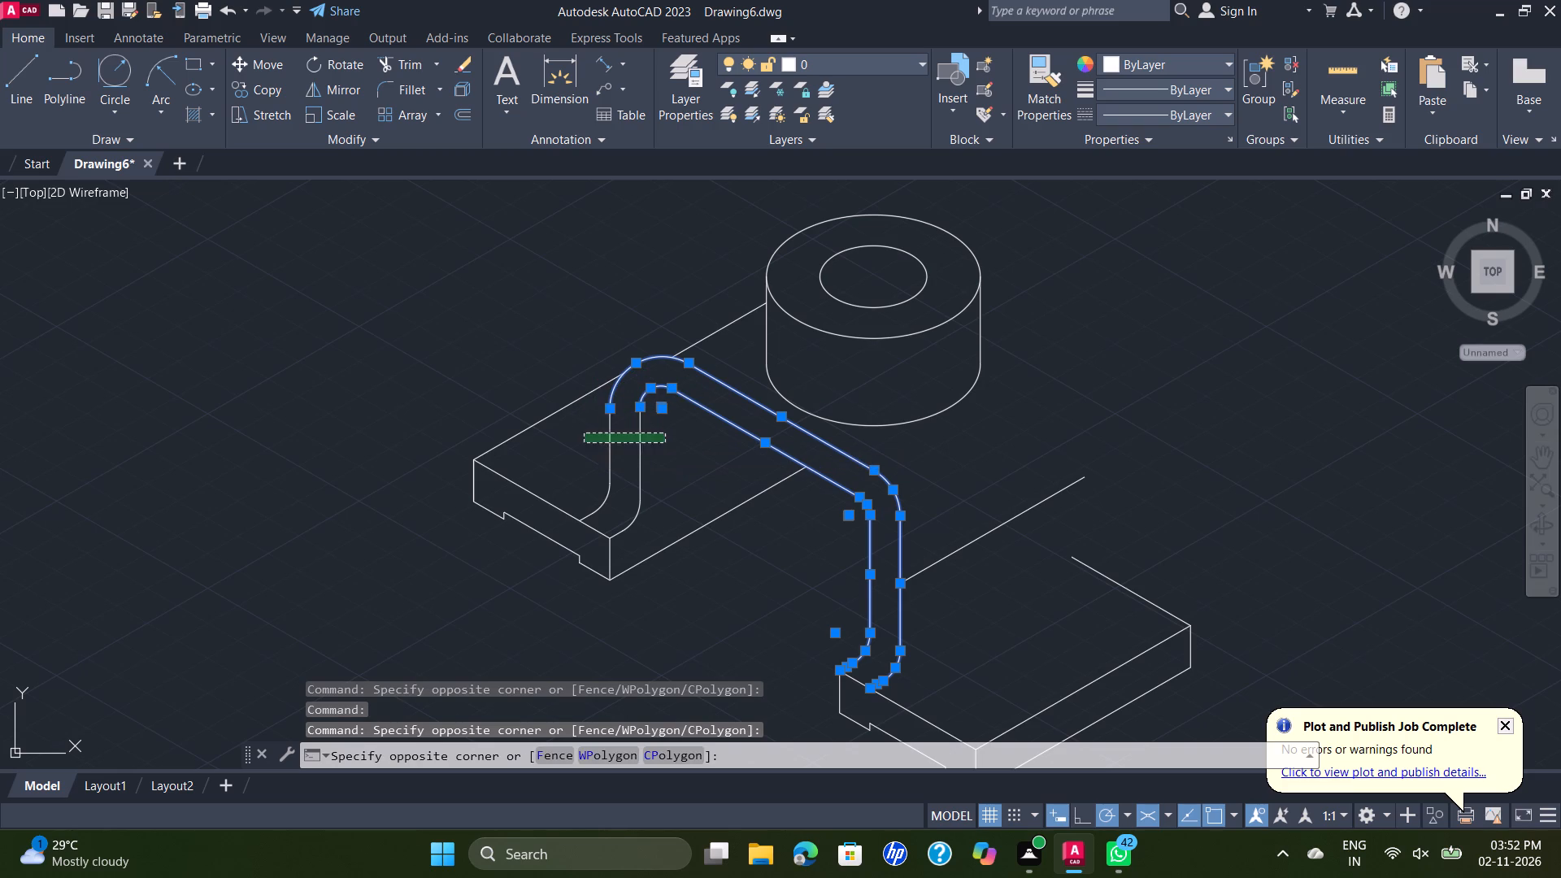
{"action": "left_click", "coordinate": [648, 515], "text": "shift"}
{"action": "left_click", "coordinate": [590, 498], "text": "shift"}
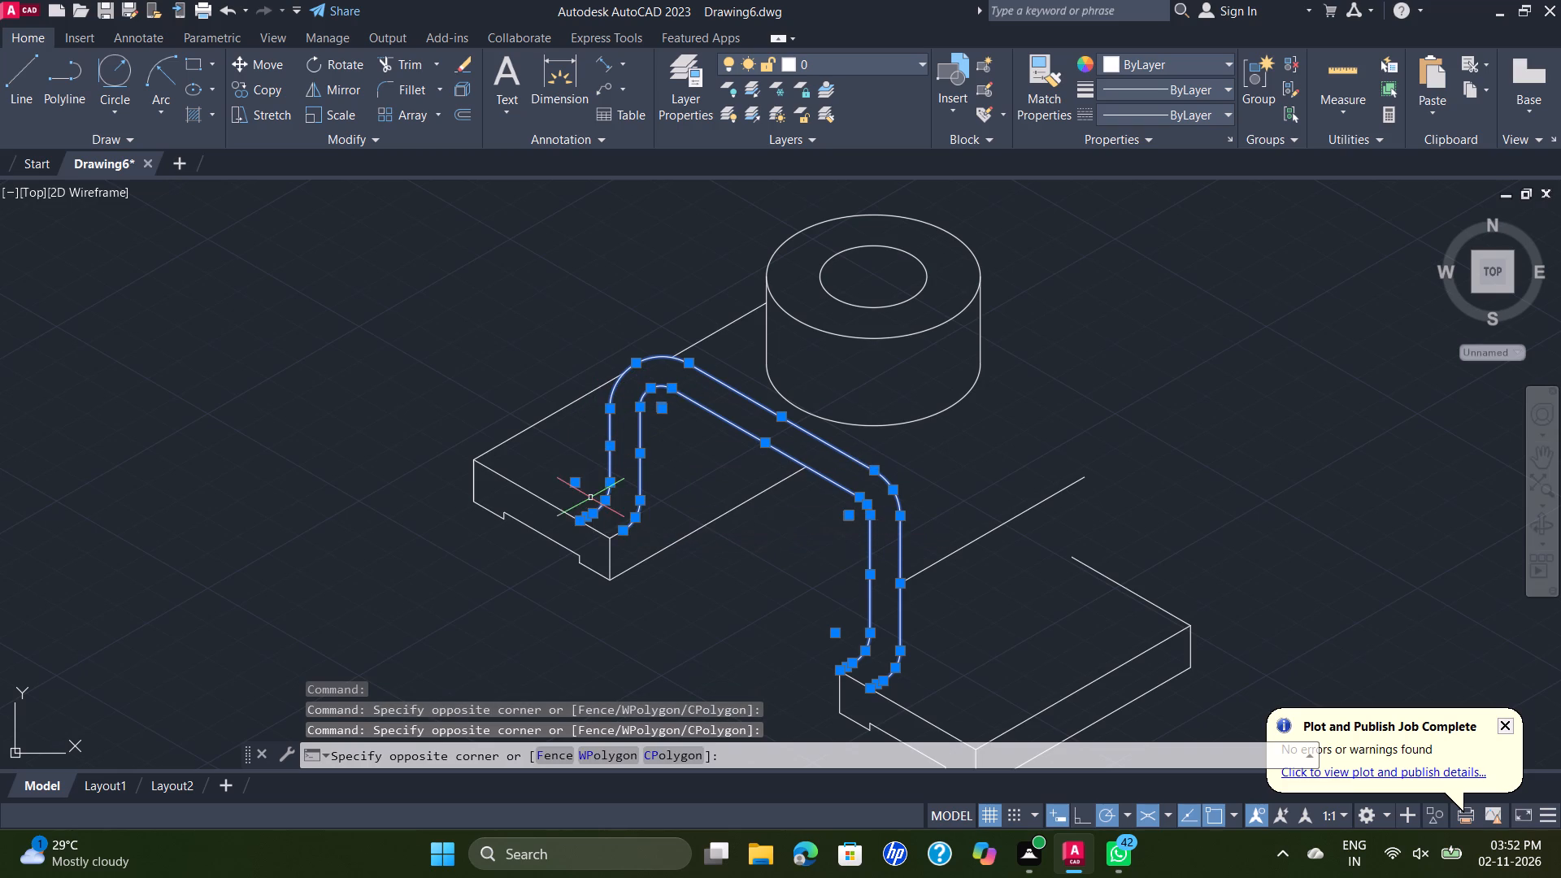
{"action": "scroll", "coordinate": [610, 545], "scroll_direction": "up", "scroll_amount": 3, "text": "shift"}
{"action": "left_click", "coordinate": [608, 511], "text": "shift"}
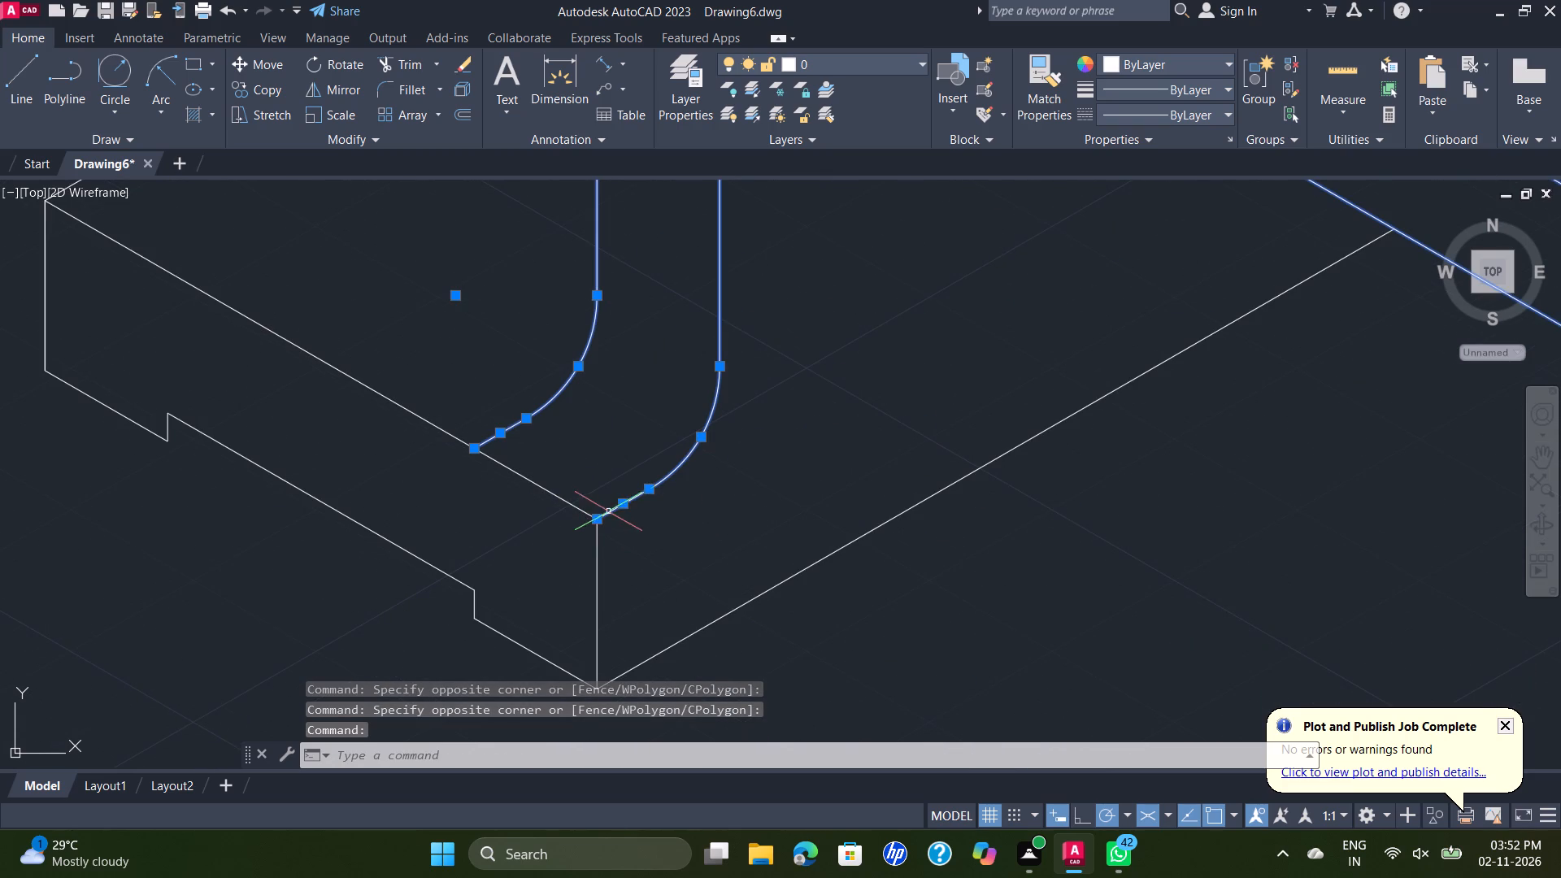
{"action": "scroll", "coordinate": [822, 412], "scroll_direction": "down", "scroll_amount": 3}
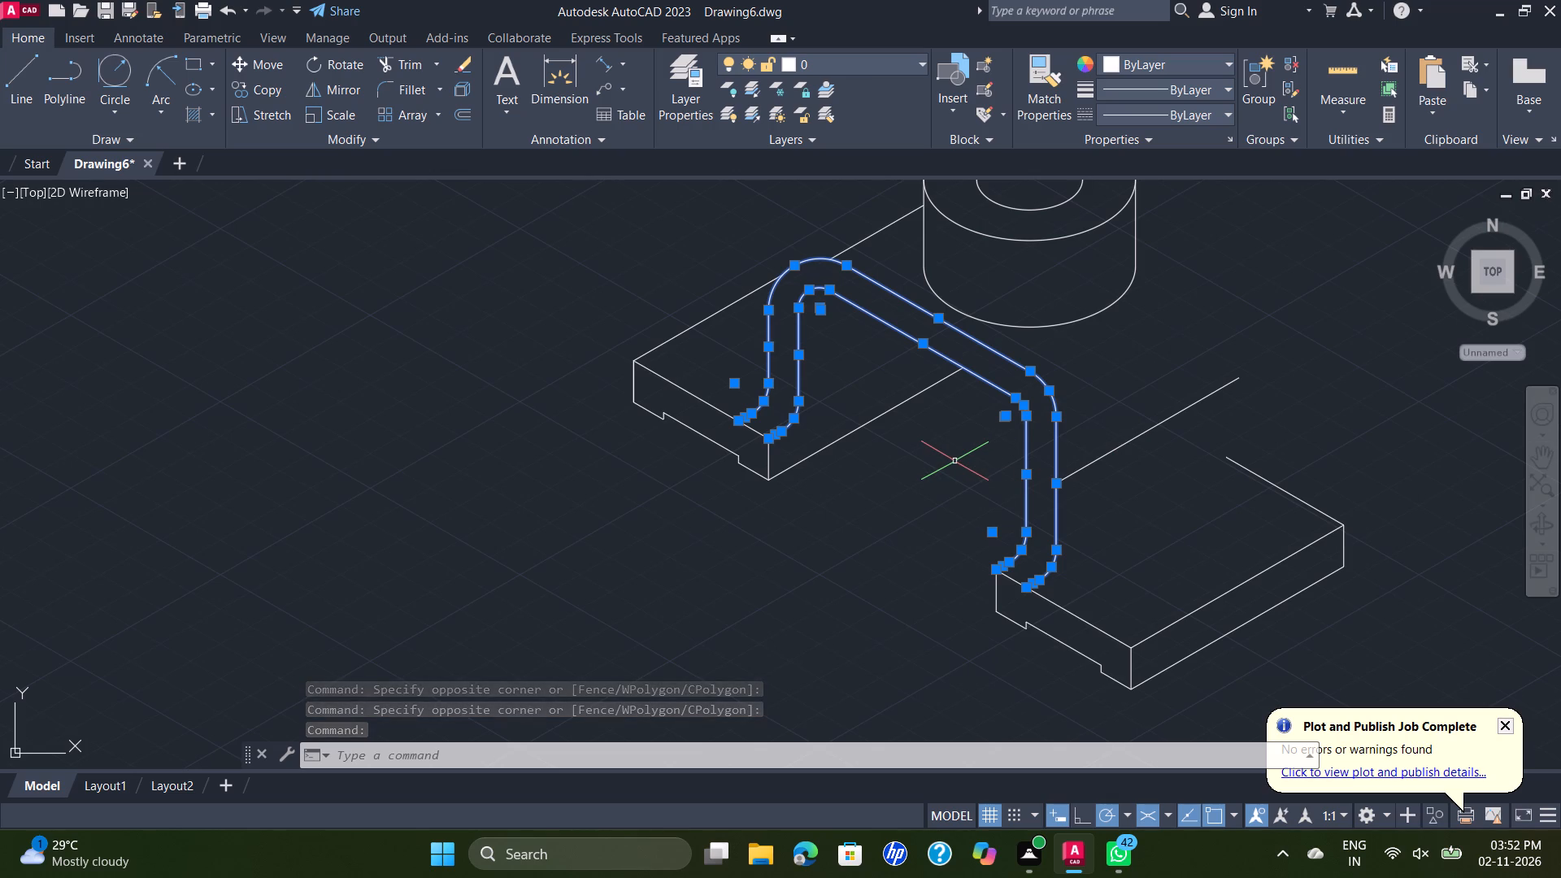
{"action": "type", "text": "MI"}
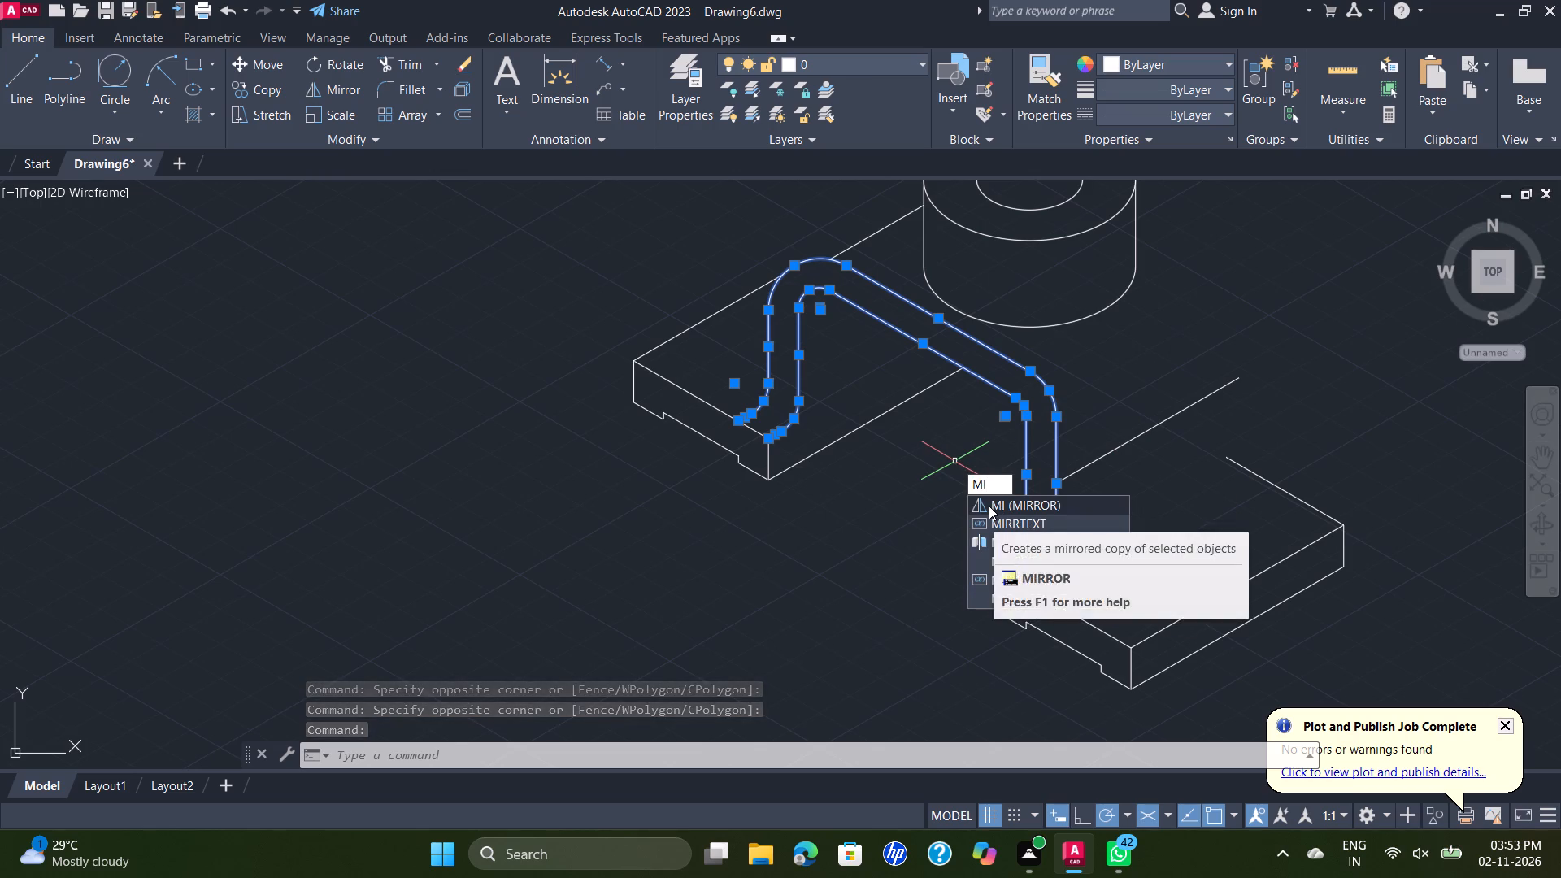
{"action": "key", "text": "Return"}
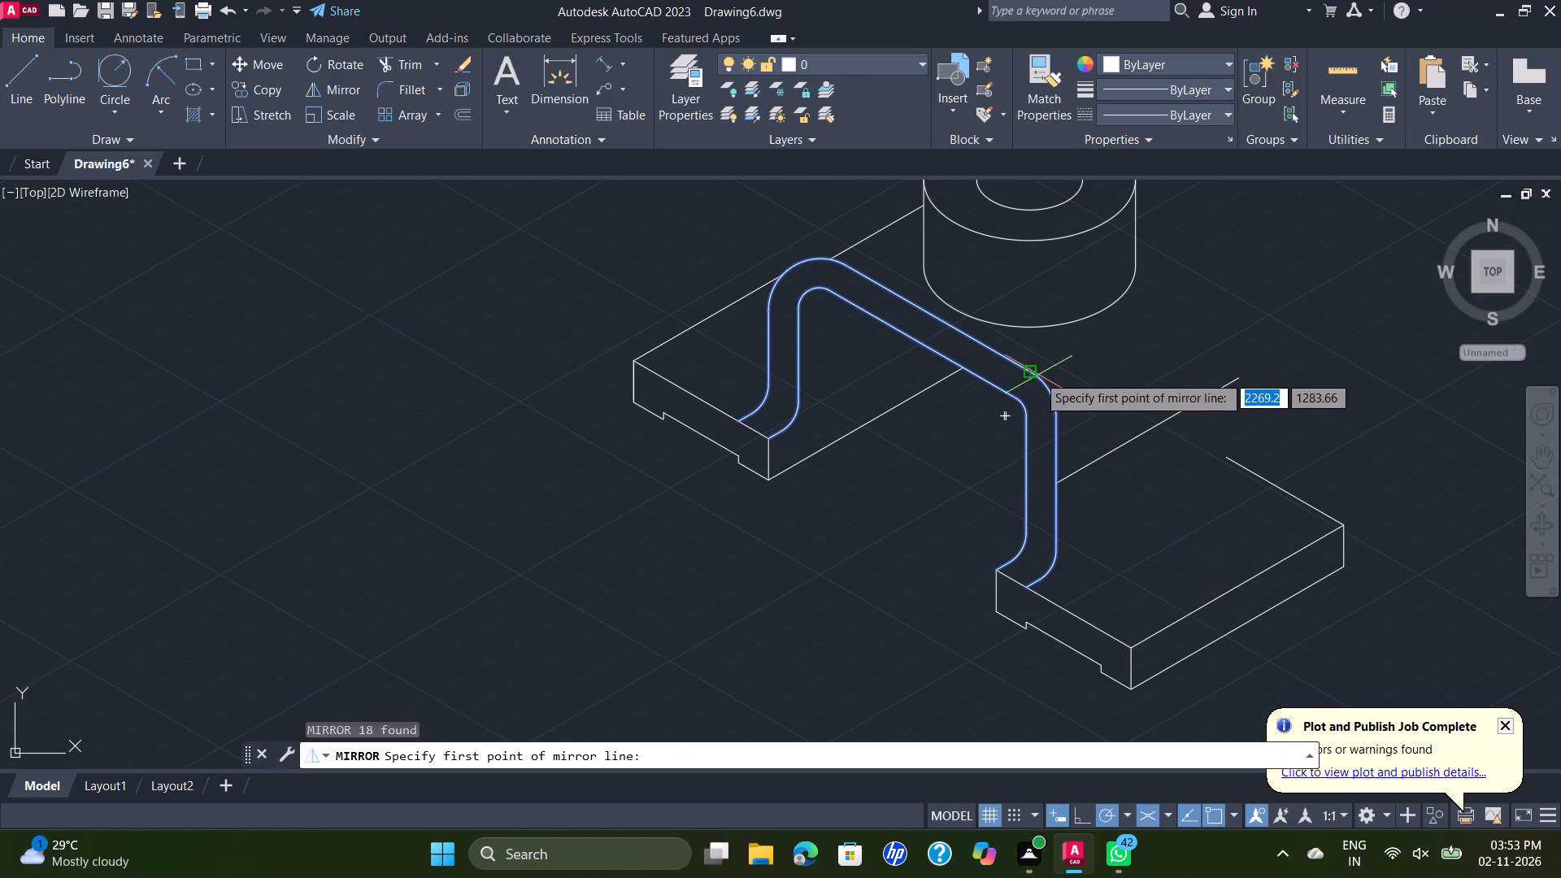
{"action": "left_click", "coordinate": [1027, 376]}
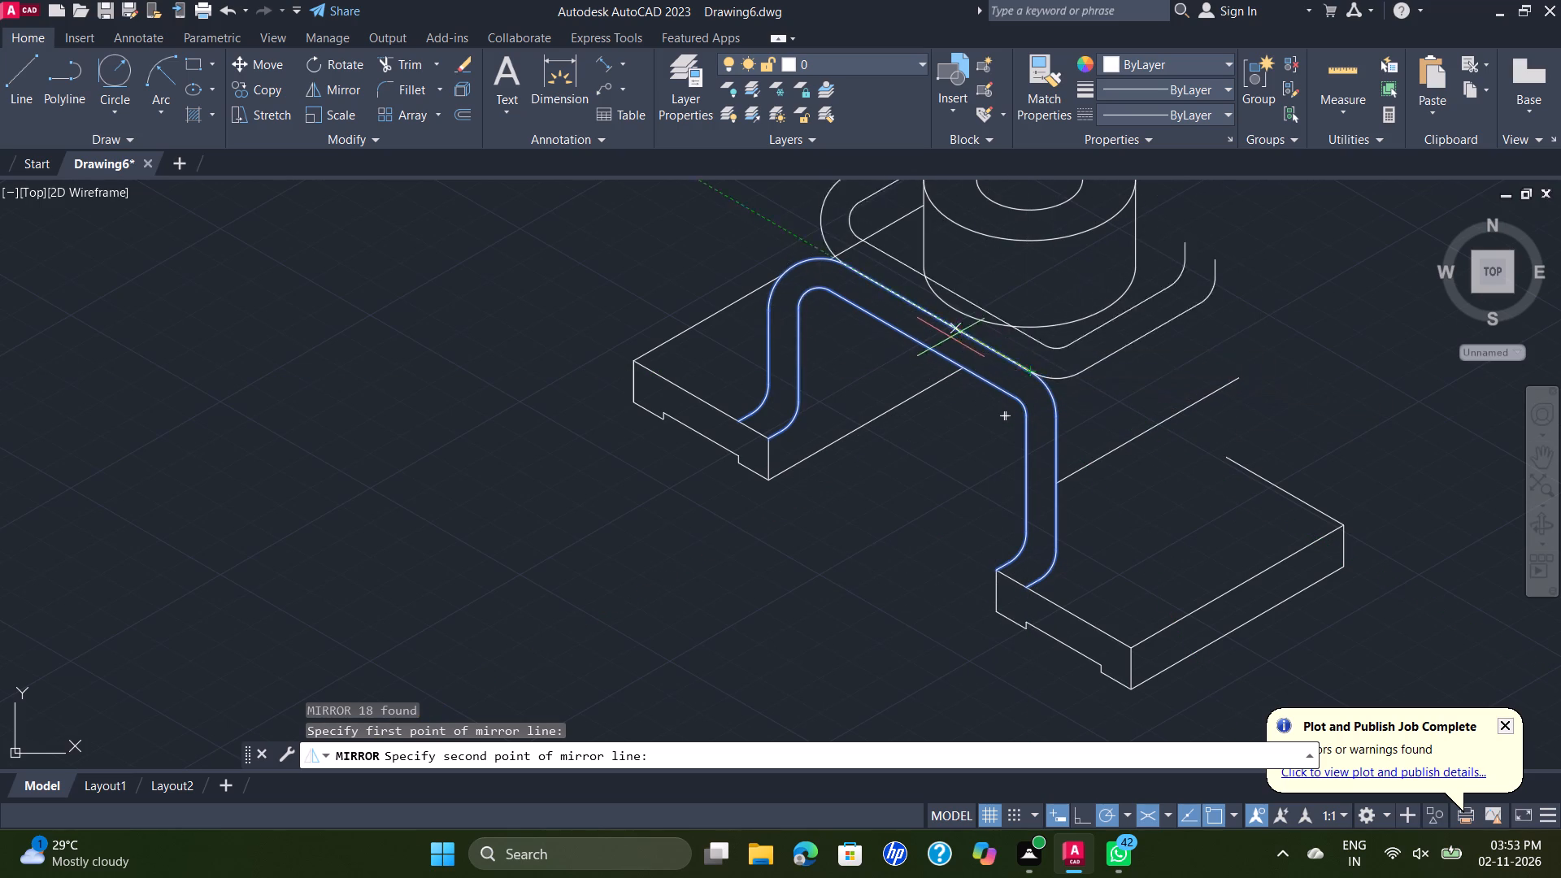
{"action": "left_click", "coordinate": [846, 262]}
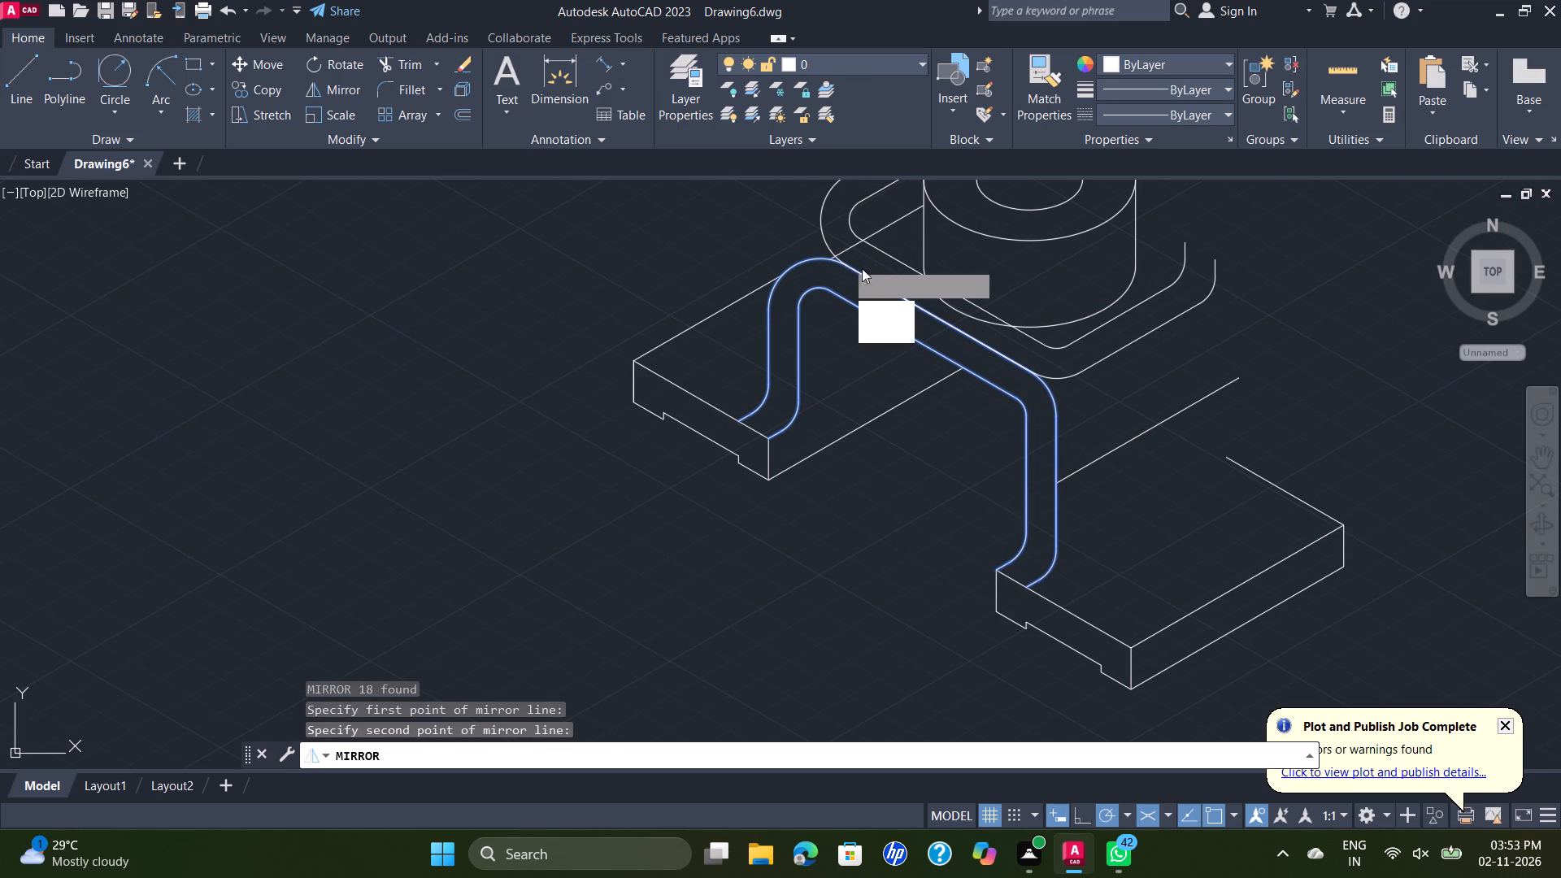
{"action": "left_click_drag", "start_coordinate": [906, 328], "coordinate": [846, 262]}
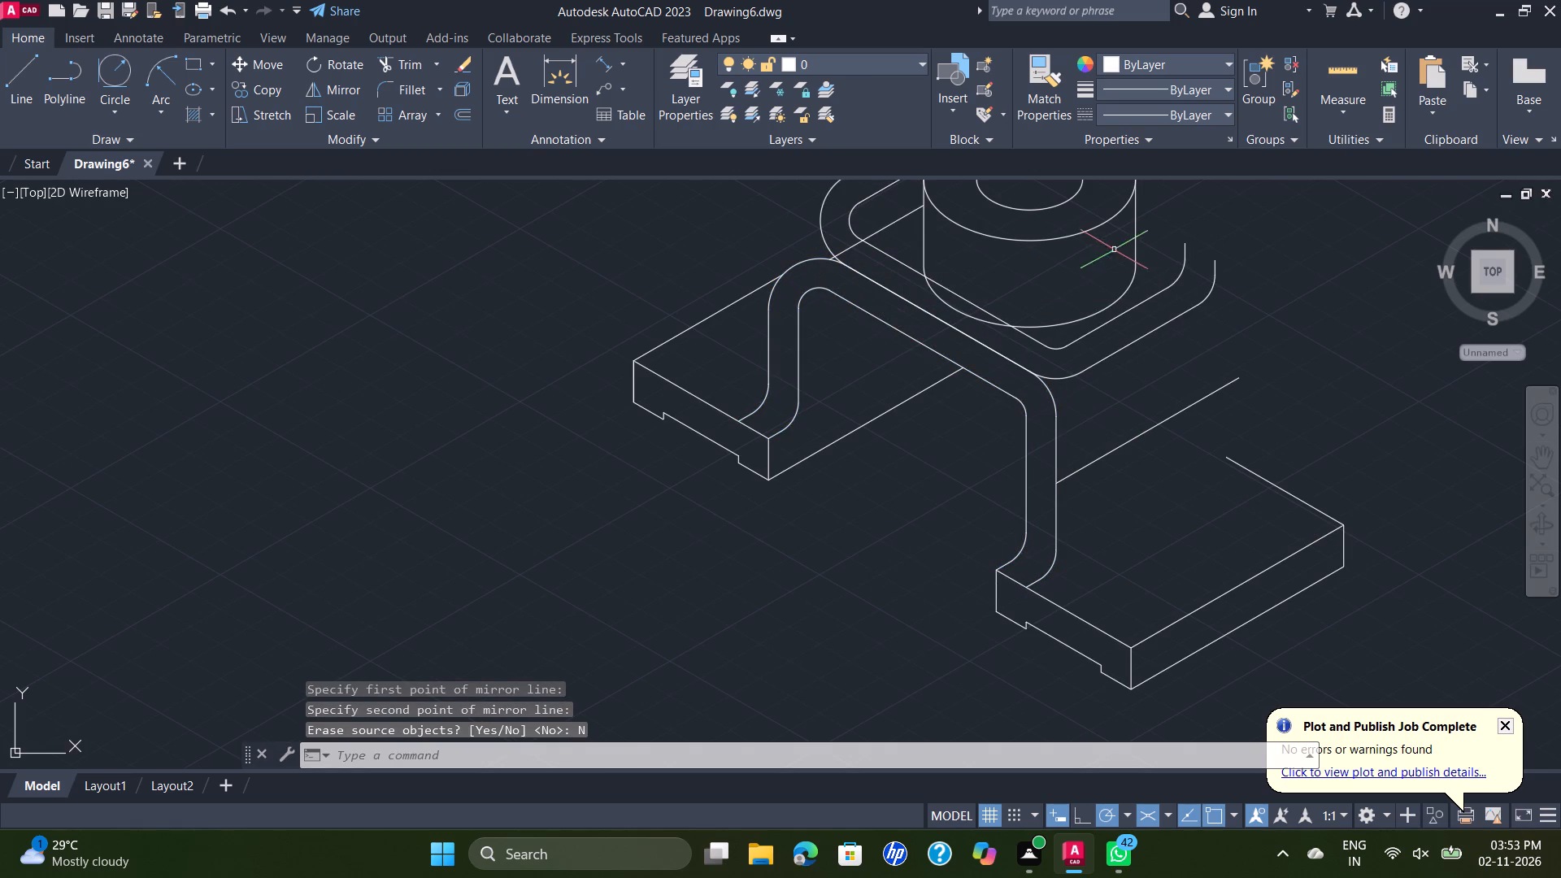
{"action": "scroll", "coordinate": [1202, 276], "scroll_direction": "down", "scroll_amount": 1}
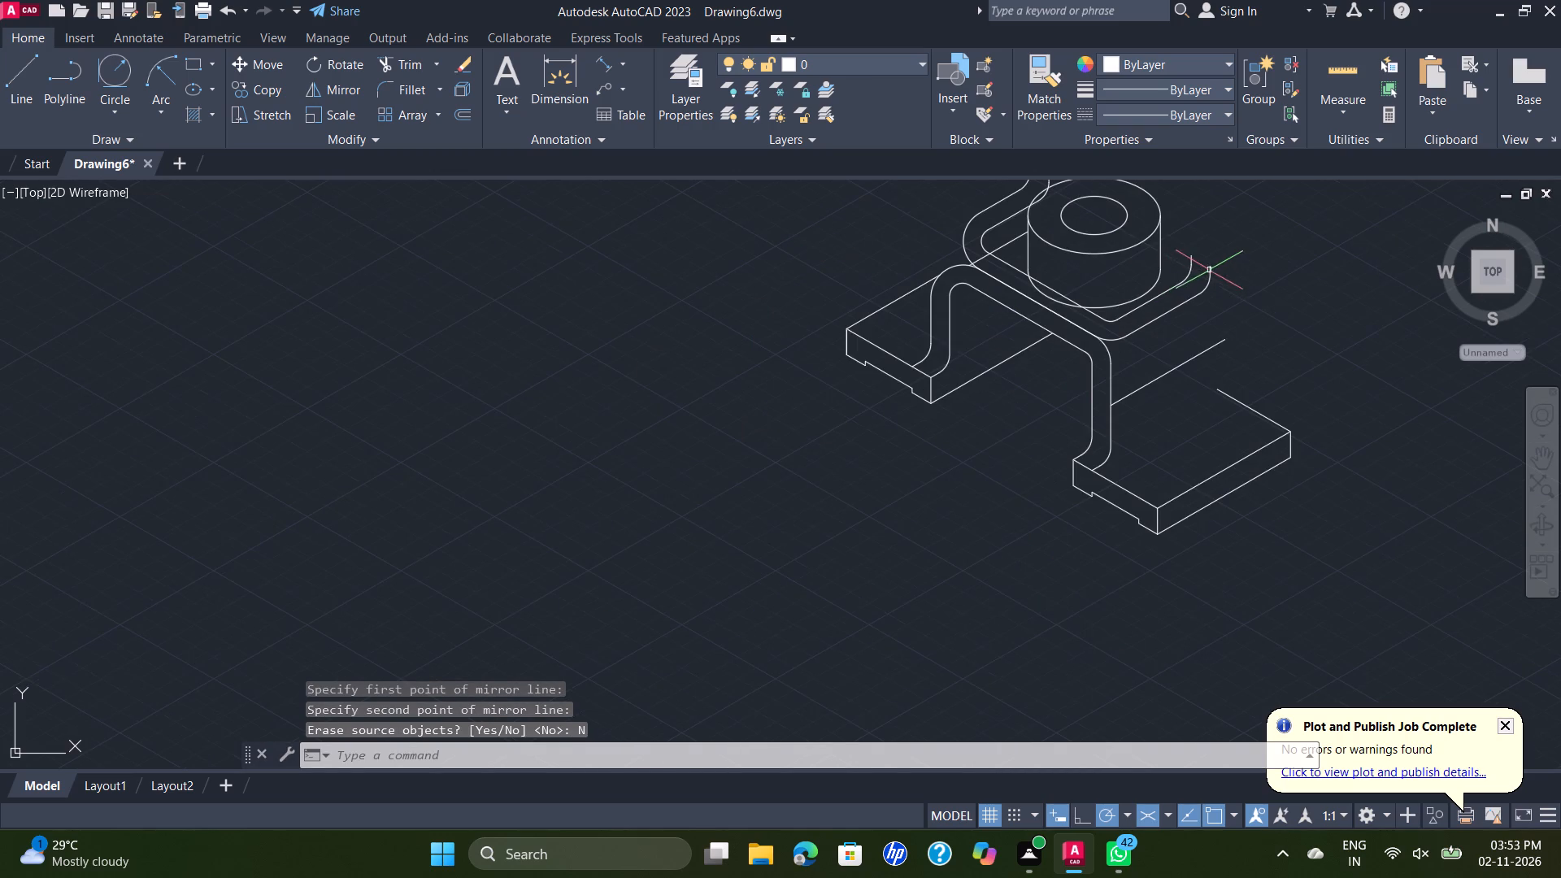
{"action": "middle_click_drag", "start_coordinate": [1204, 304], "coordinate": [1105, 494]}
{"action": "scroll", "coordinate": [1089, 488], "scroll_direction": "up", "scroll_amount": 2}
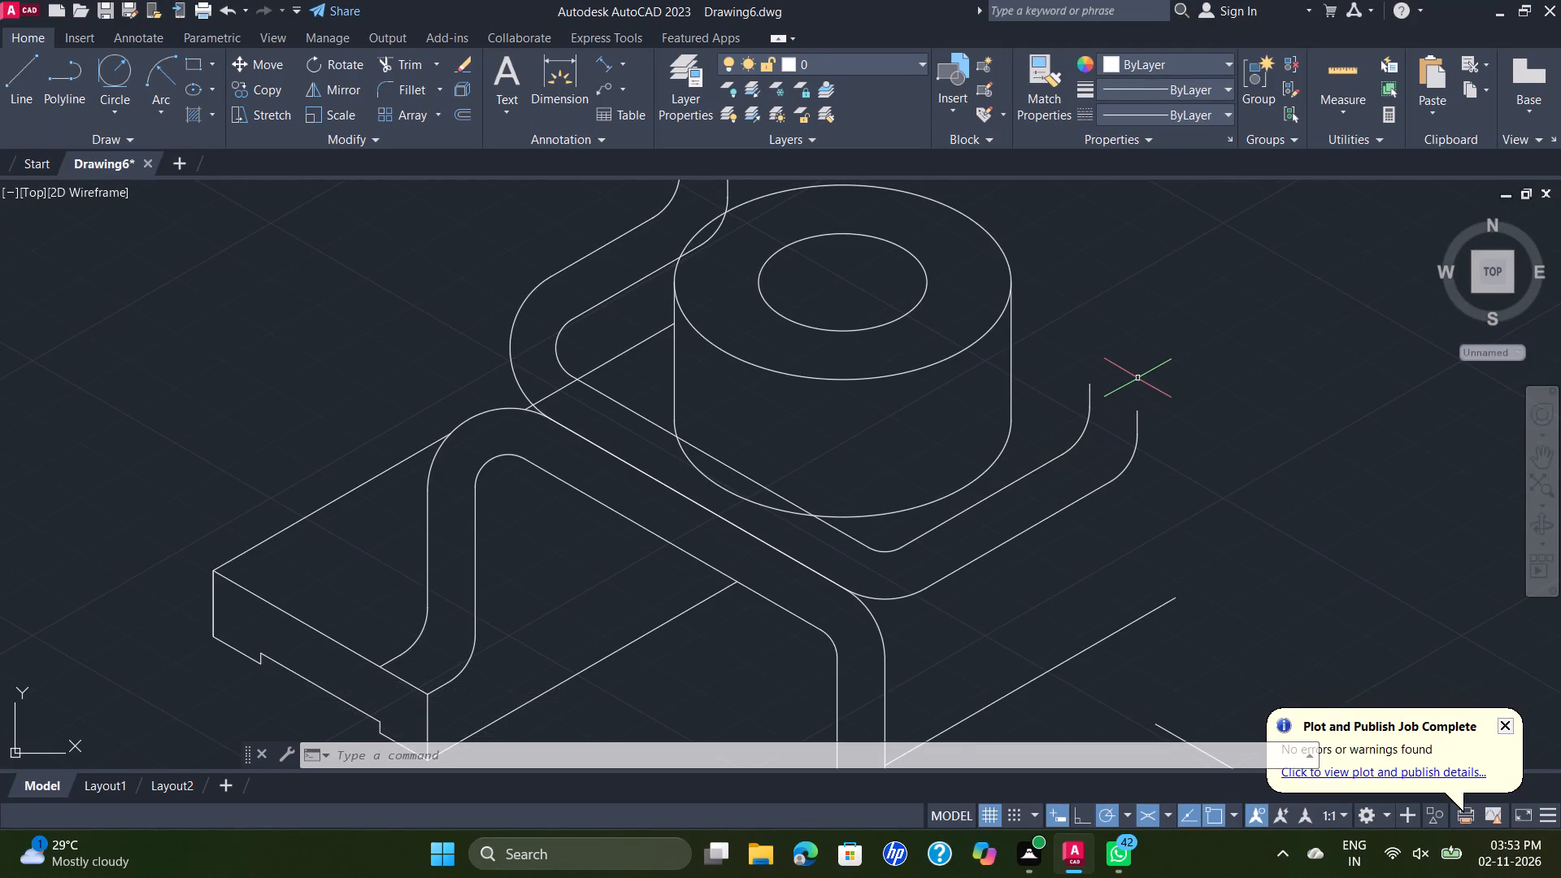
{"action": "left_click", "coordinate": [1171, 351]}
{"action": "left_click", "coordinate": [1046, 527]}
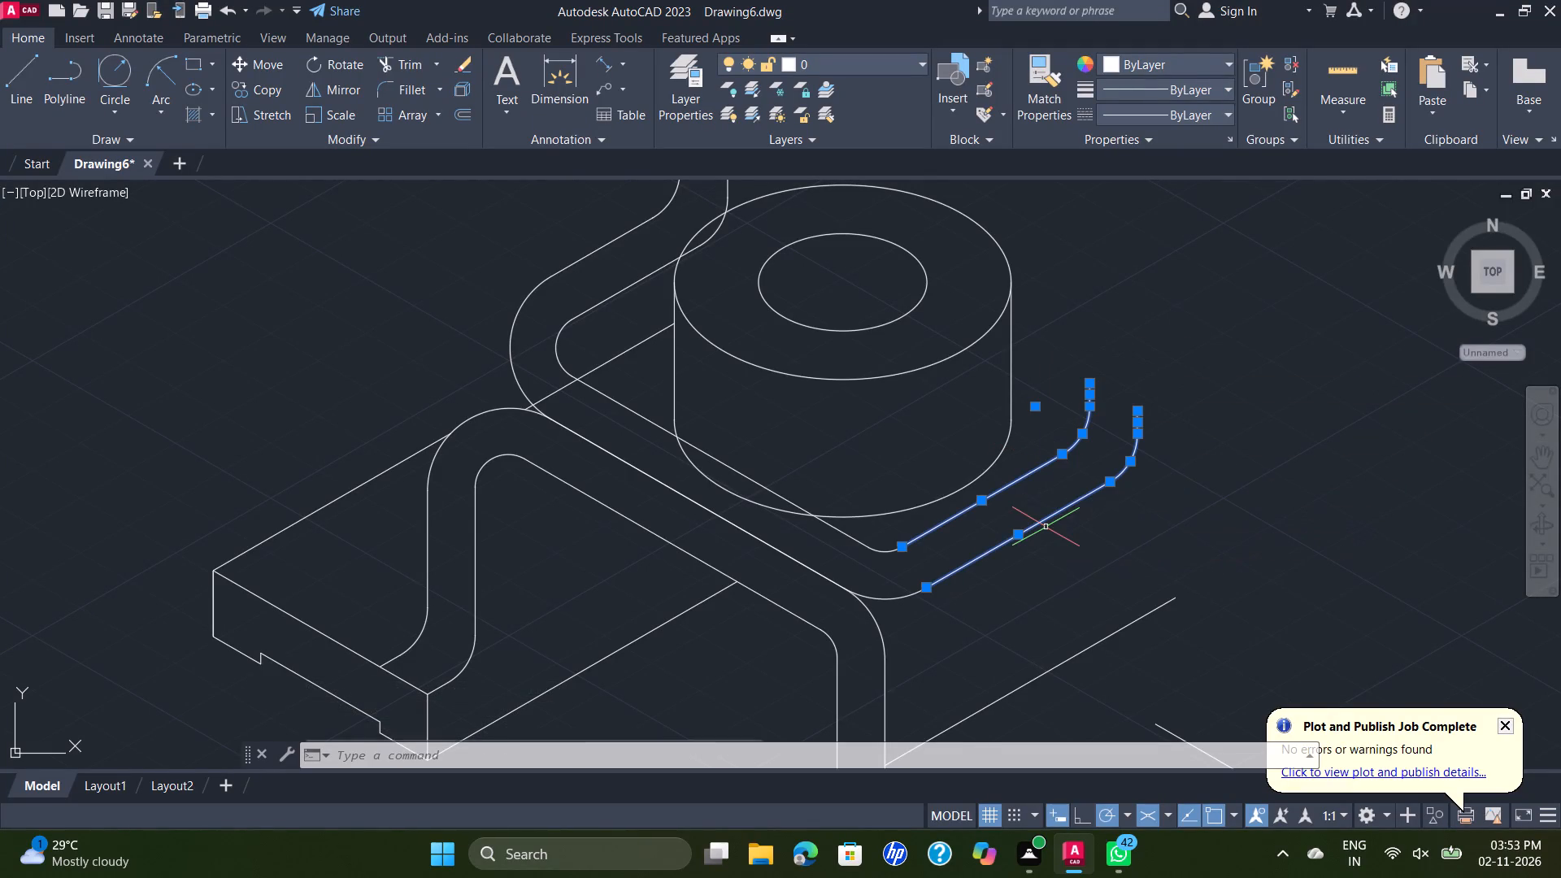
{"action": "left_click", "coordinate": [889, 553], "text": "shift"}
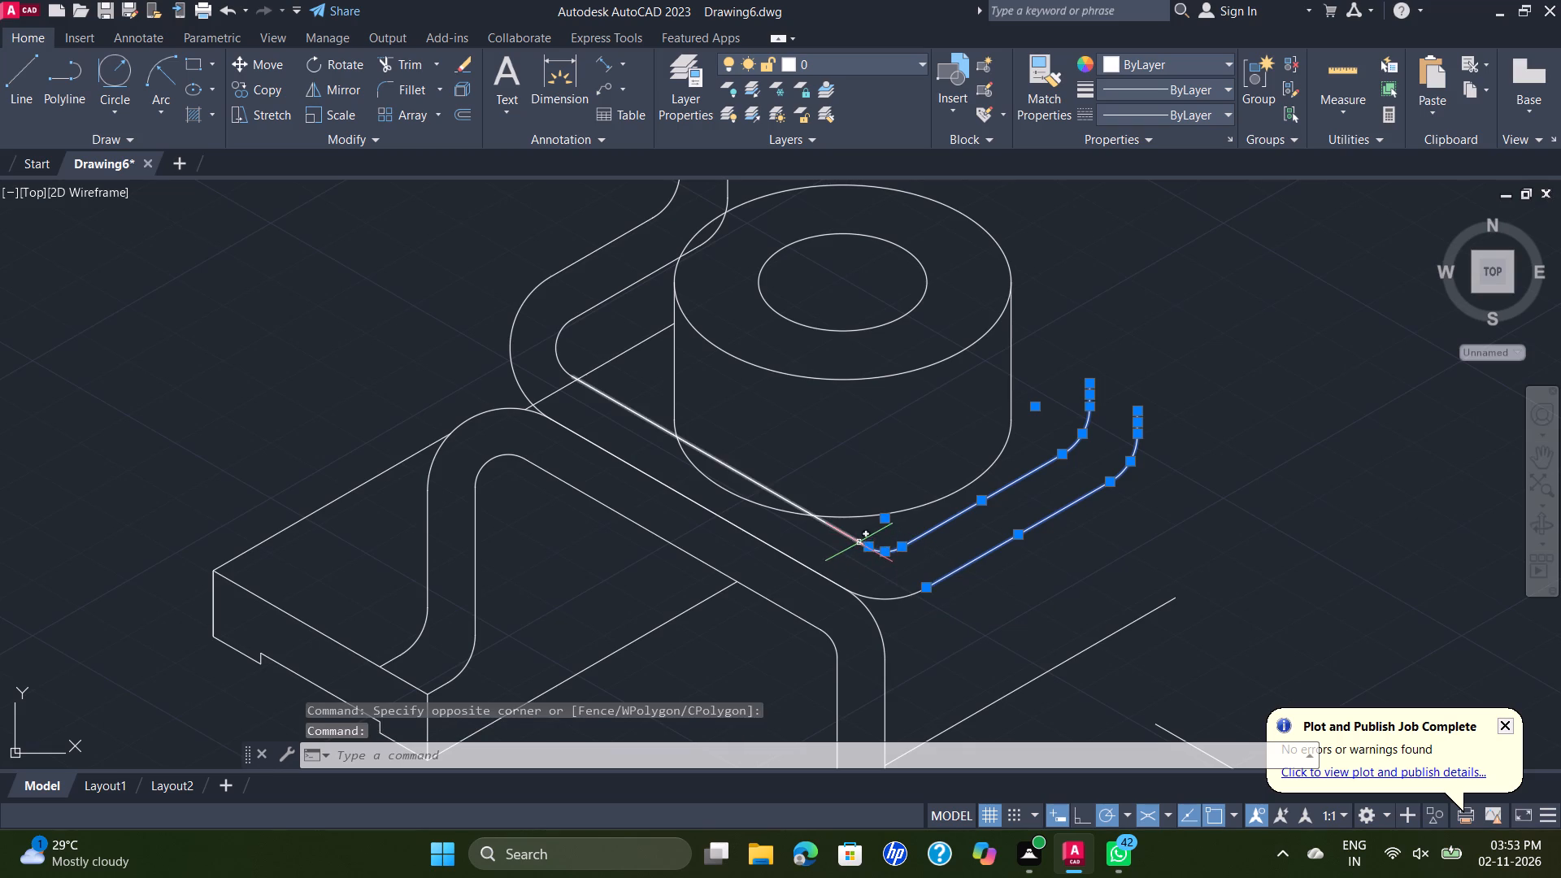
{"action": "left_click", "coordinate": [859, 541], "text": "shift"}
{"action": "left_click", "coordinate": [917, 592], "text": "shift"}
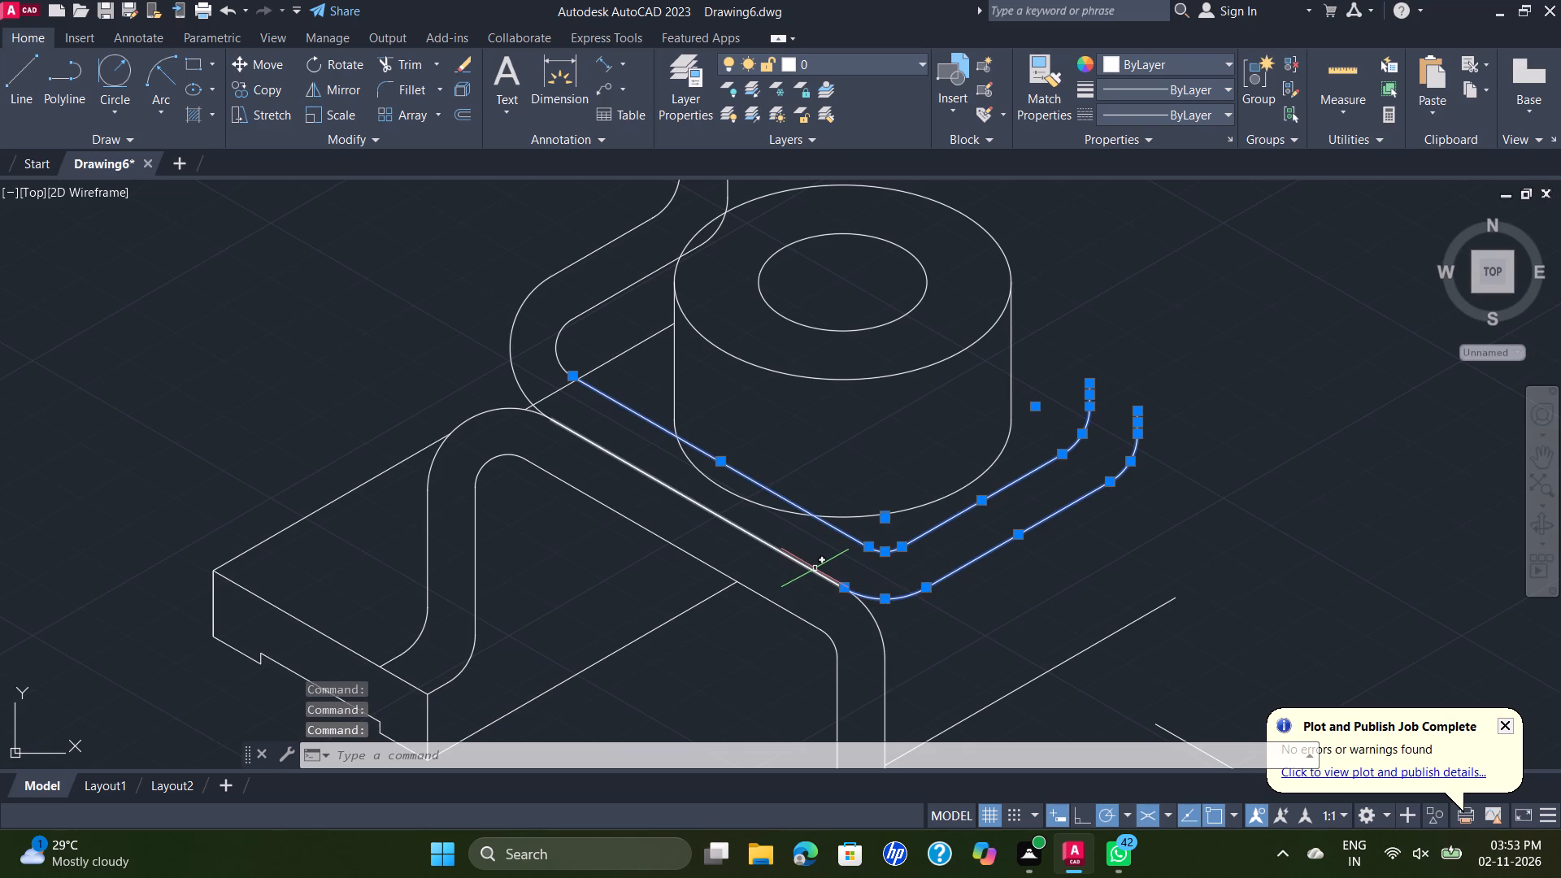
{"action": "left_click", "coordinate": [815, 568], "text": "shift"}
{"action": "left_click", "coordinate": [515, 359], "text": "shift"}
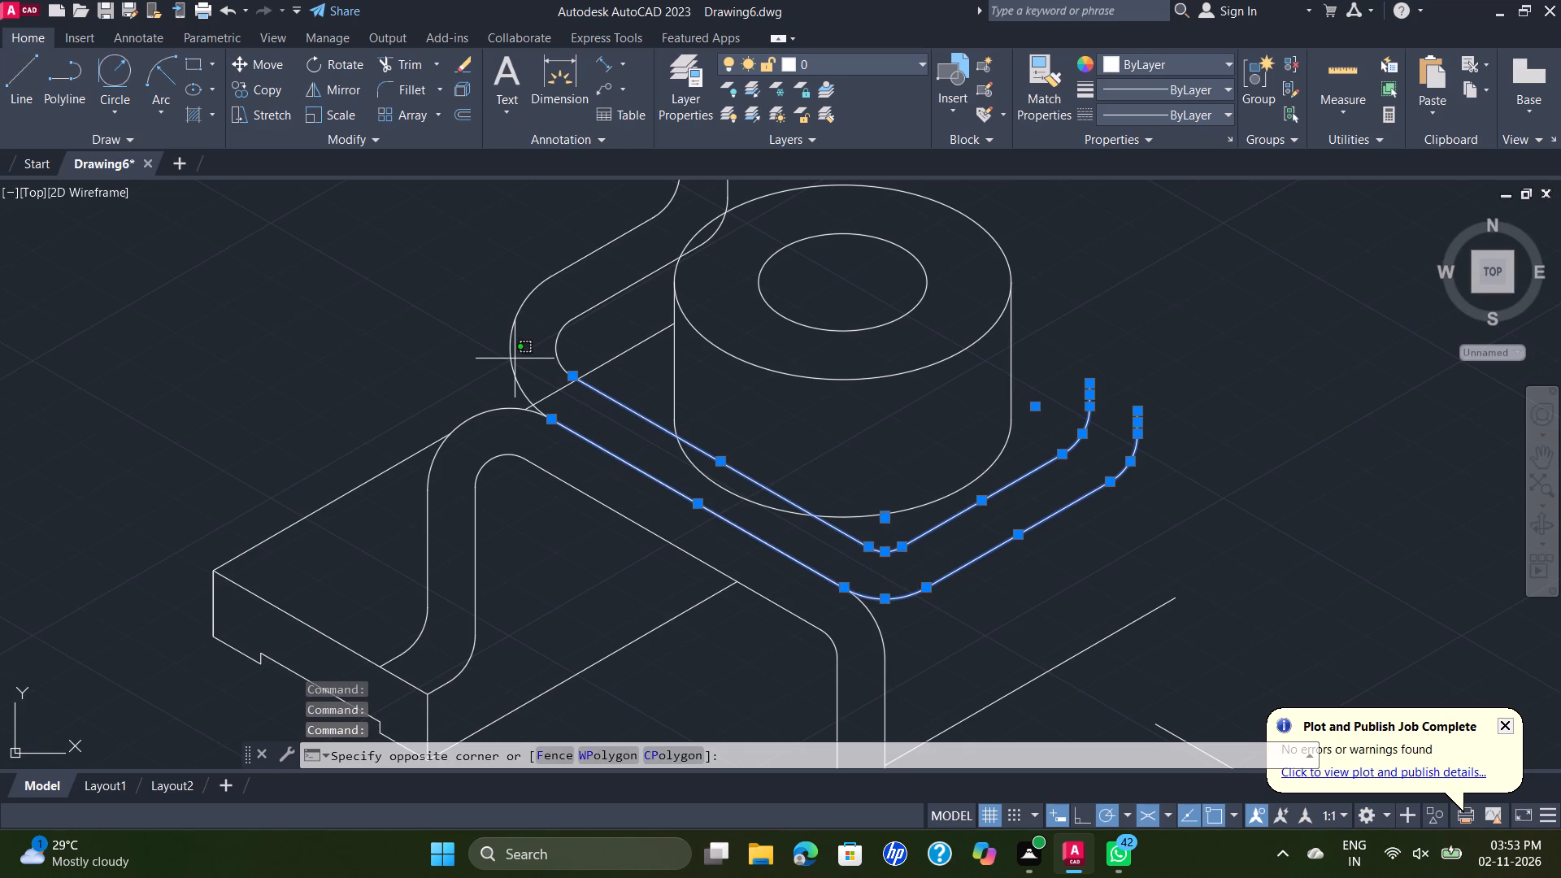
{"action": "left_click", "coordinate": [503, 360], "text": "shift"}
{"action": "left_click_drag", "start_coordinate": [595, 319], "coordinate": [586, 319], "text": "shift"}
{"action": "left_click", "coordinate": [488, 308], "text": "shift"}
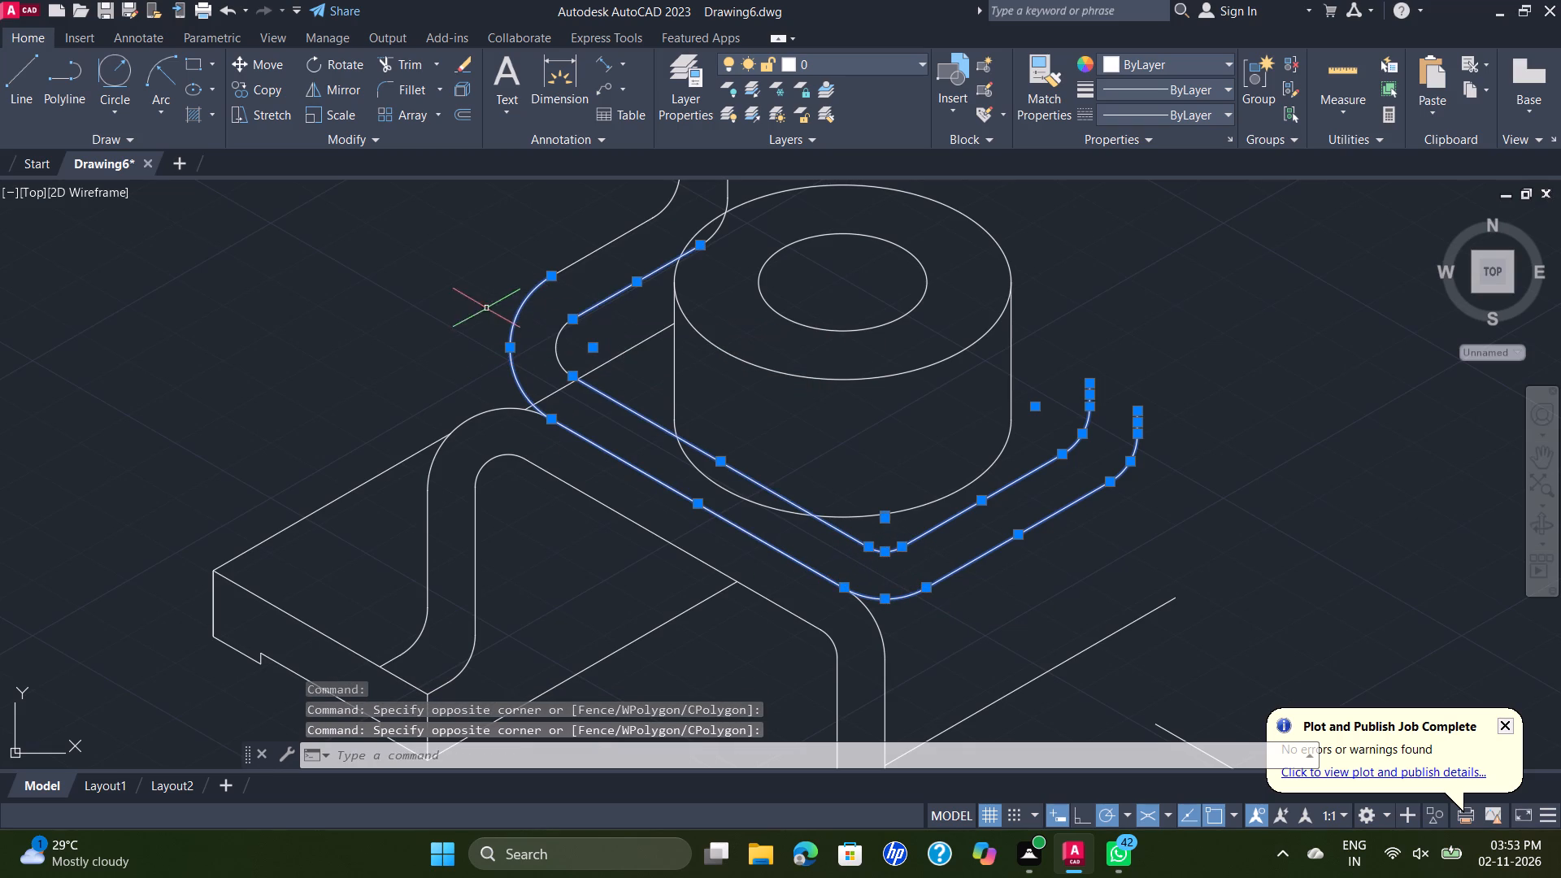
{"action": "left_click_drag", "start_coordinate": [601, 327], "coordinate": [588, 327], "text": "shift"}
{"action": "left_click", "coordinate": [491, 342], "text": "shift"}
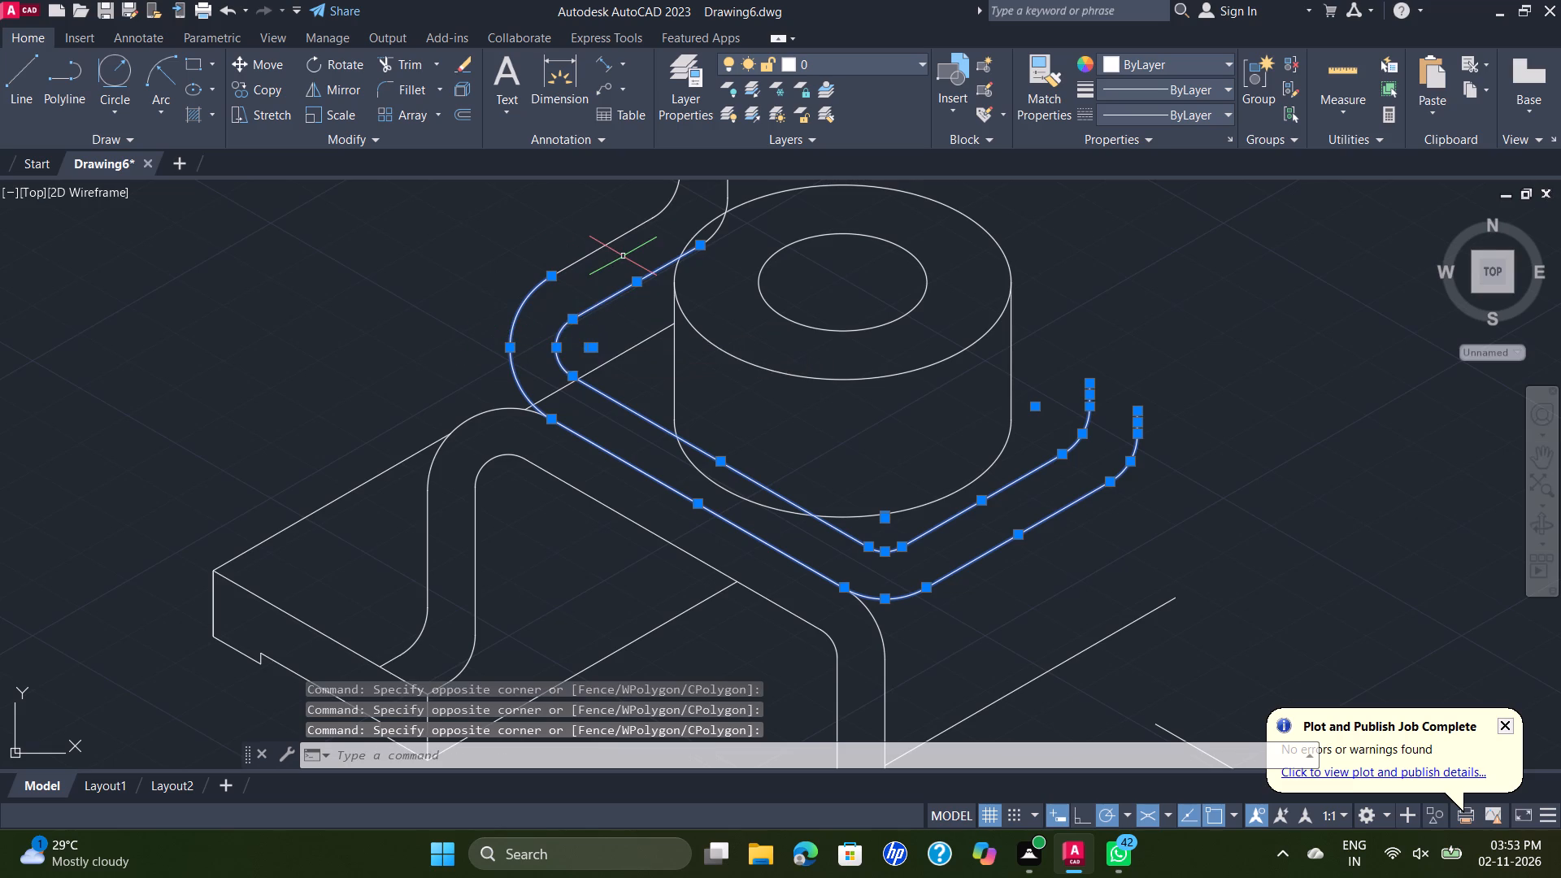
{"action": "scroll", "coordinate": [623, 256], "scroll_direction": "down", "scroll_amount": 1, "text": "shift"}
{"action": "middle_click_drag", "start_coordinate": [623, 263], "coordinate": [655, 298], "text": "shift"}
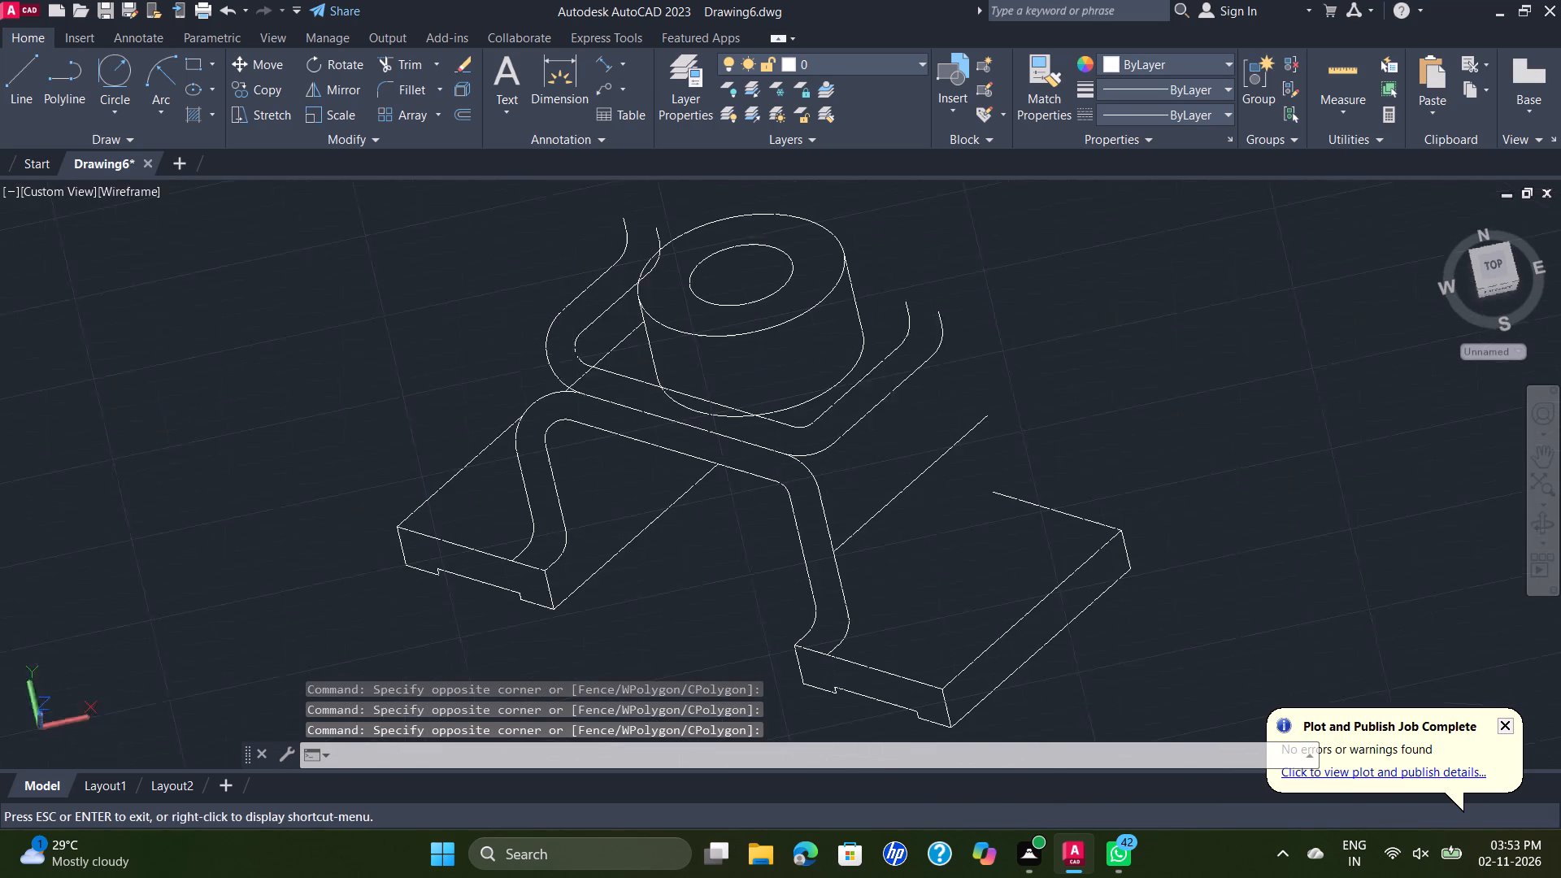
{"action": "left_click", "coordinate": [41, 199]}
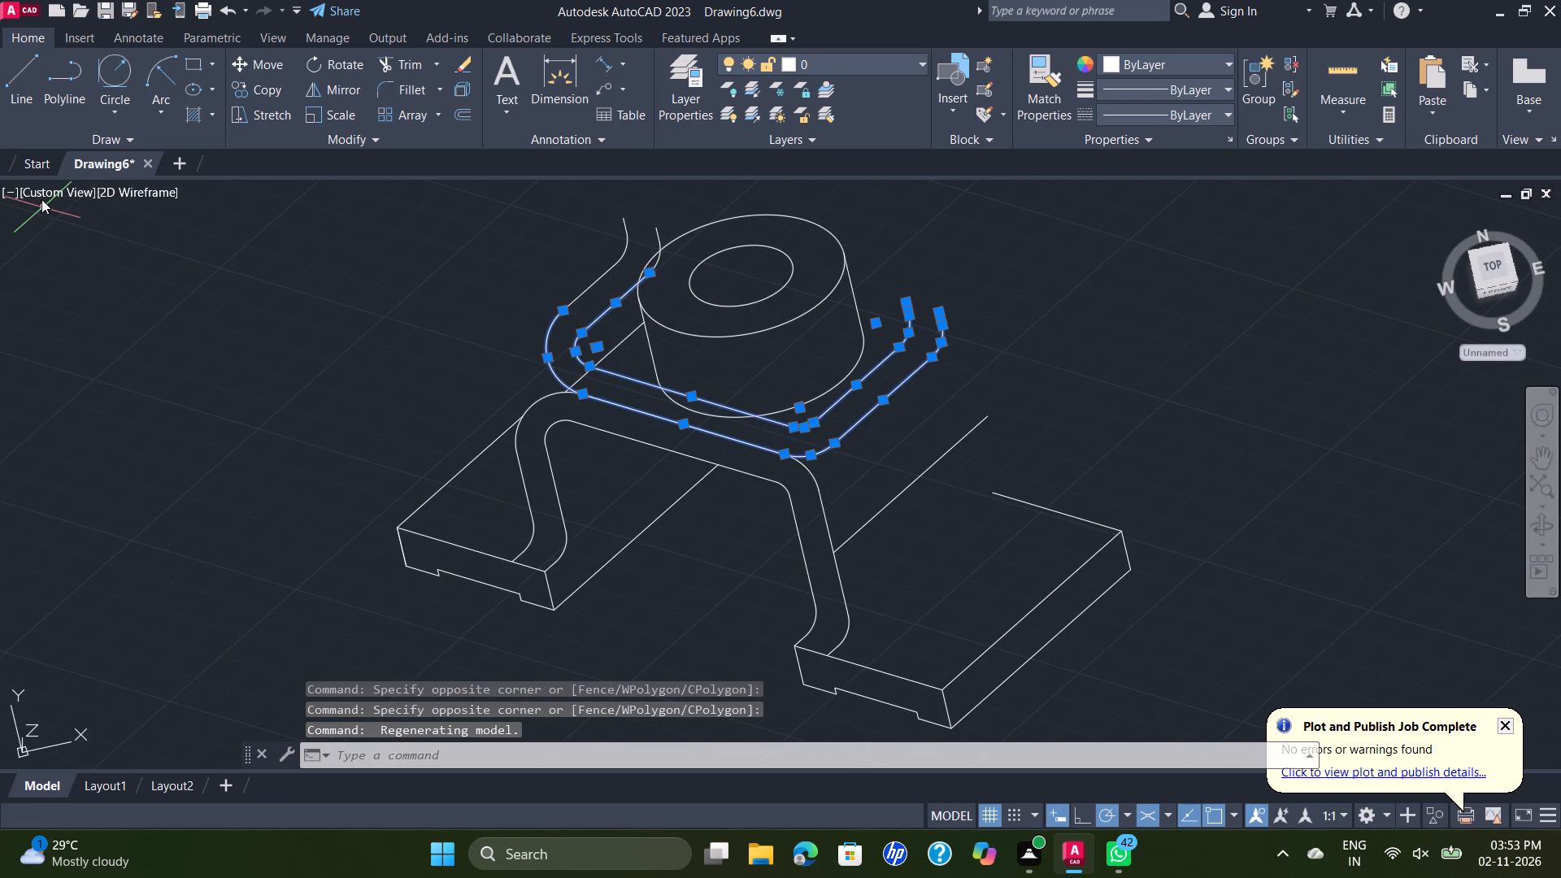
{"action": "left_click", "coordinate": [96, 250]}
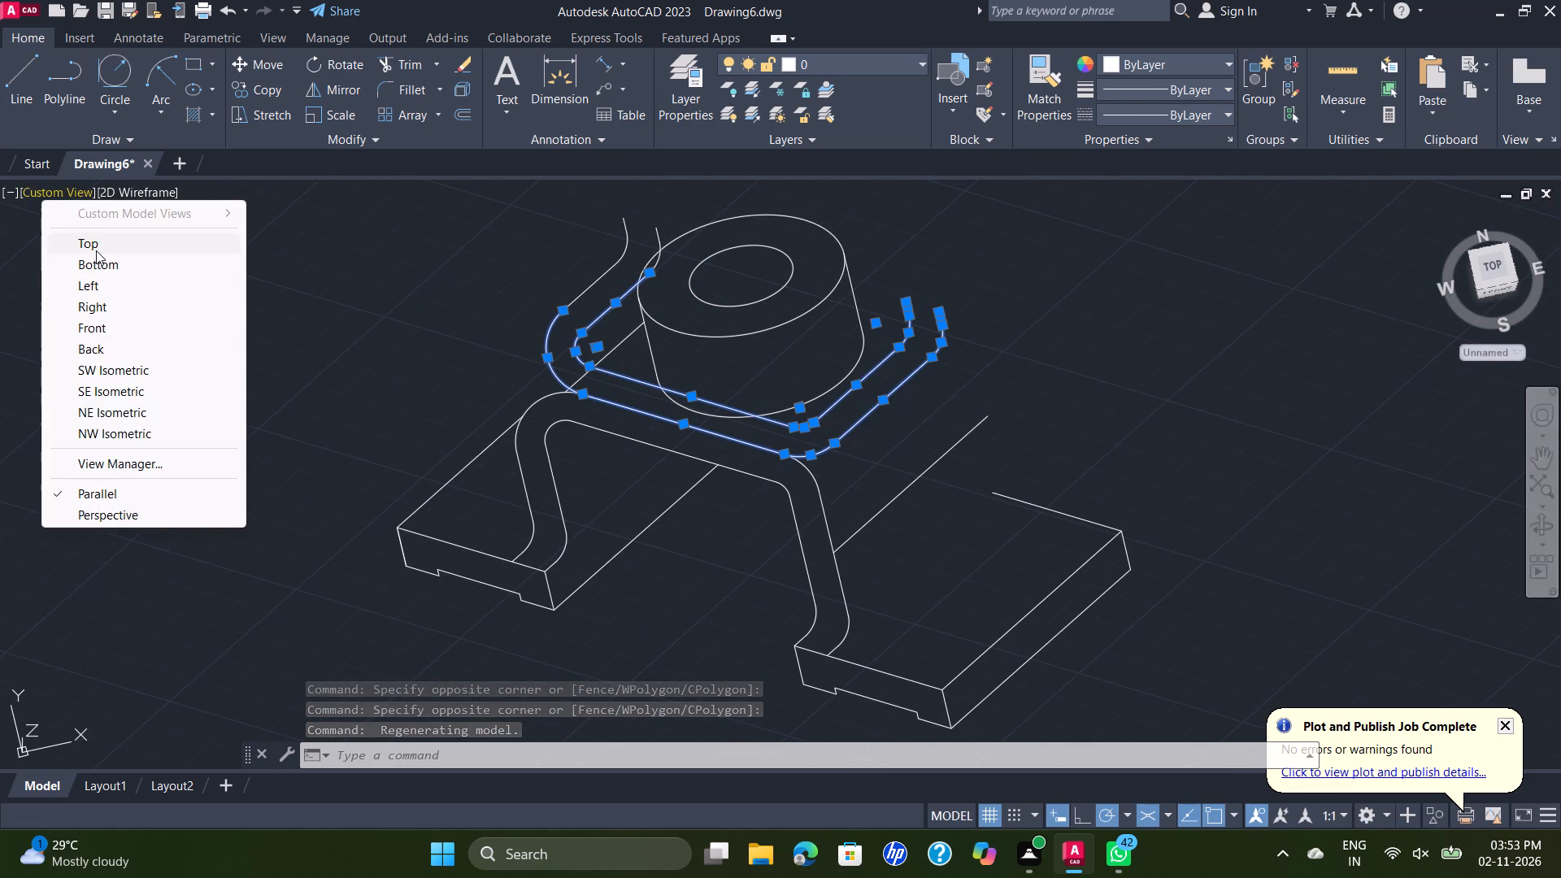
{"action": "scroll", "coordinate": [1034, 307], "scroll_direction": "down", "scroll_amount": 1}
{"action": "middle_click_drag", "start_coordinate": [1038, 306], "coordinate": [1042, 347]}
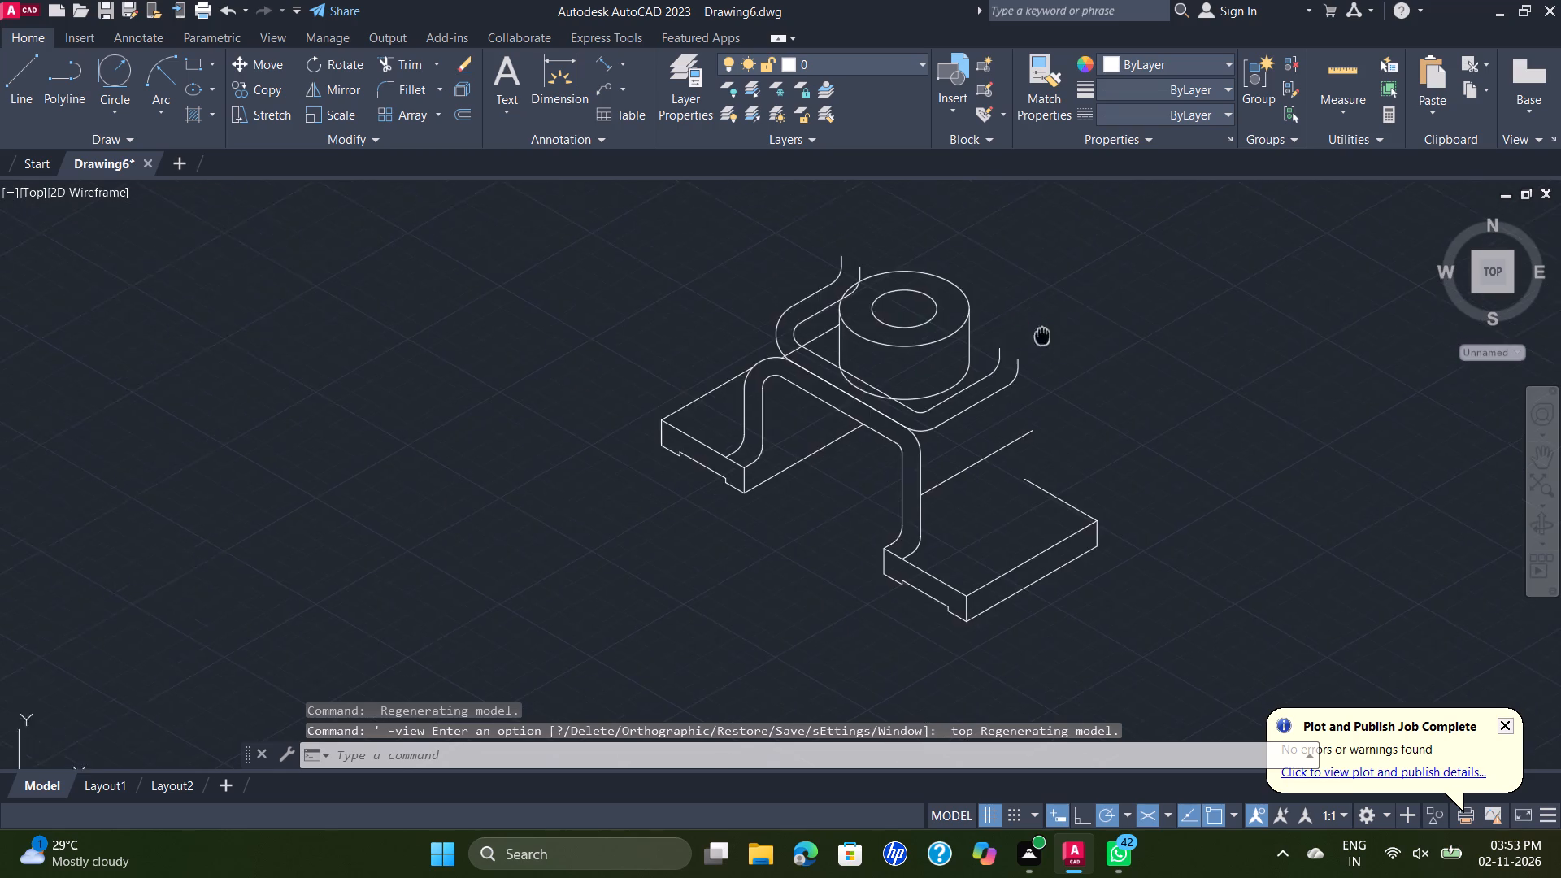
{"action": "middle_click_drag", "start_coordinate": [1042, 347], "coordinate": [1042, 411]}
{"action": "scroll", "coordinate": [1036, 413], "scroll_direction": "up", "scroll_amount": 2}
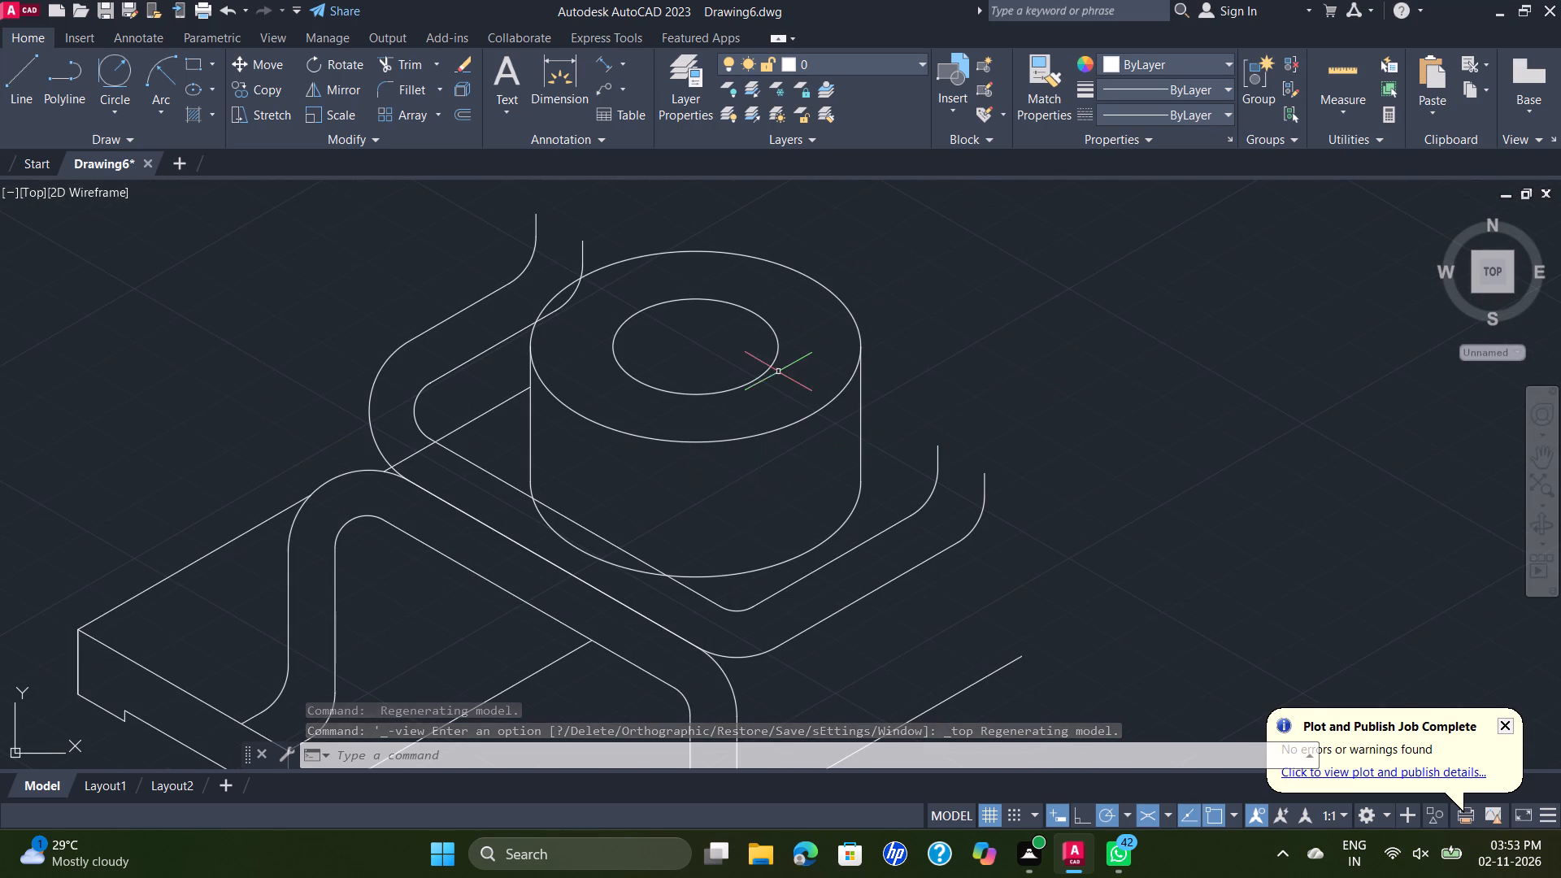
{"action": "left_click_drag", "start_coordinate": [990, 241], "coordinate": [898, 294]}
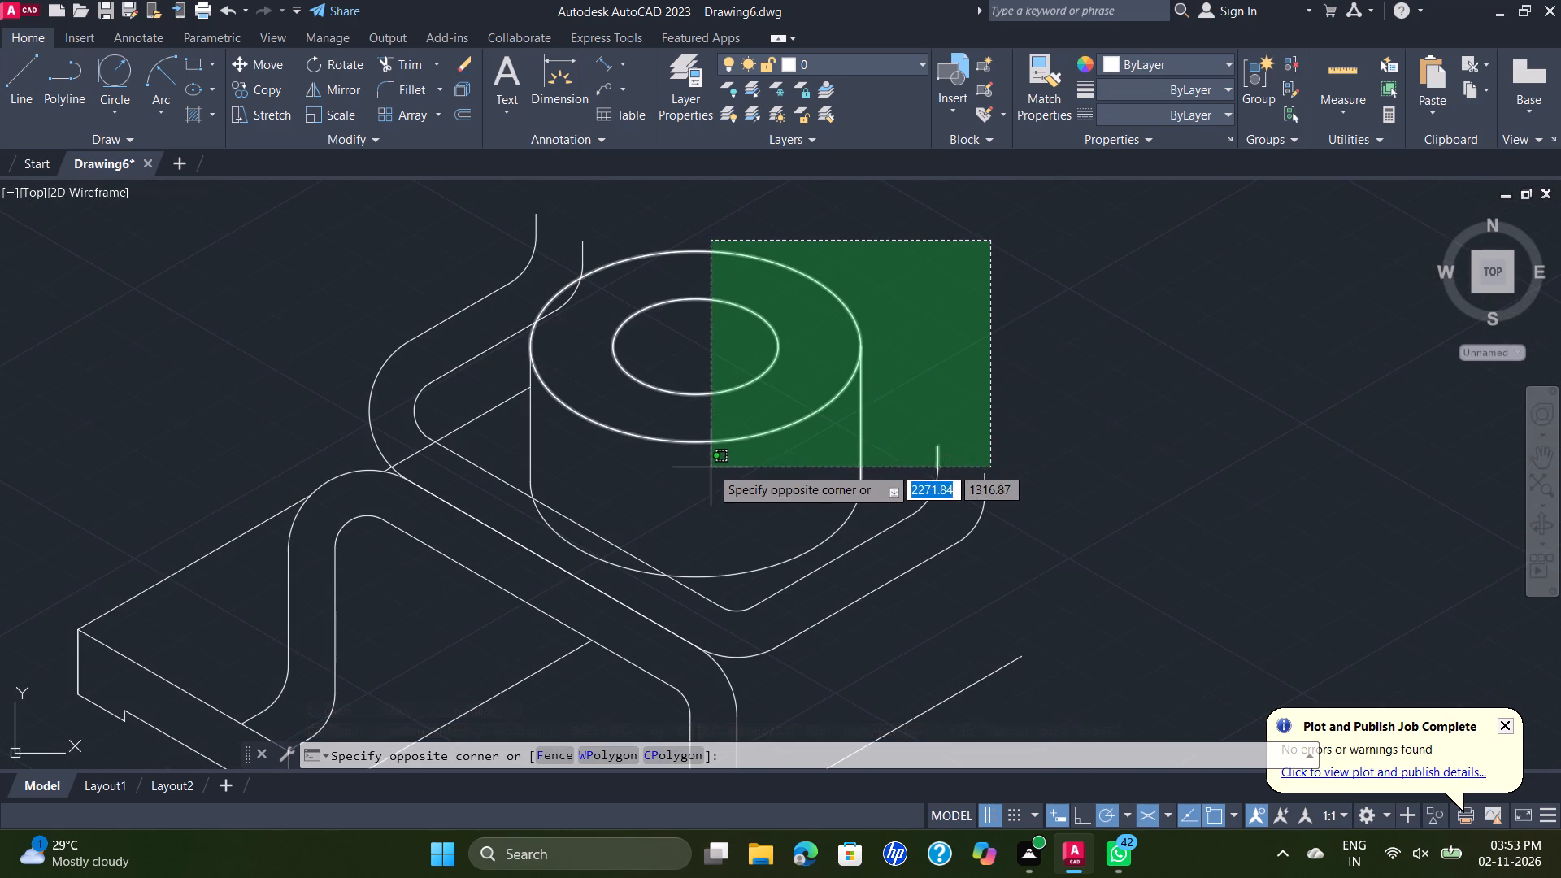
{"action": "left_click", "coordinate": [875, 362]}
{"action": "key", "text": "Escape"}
Move the complete bored cylindrical boss away from the arch to the empty area beyond the bracket's left foot.
{"action": "scroll", "coordinate": [1006, 283], "scroll_direction": "down", "scroll_amount": 2}
{"action": "scroll", "coordinate": [1021, 315], "scroll_direction": "up", "scroll_amount": 1}
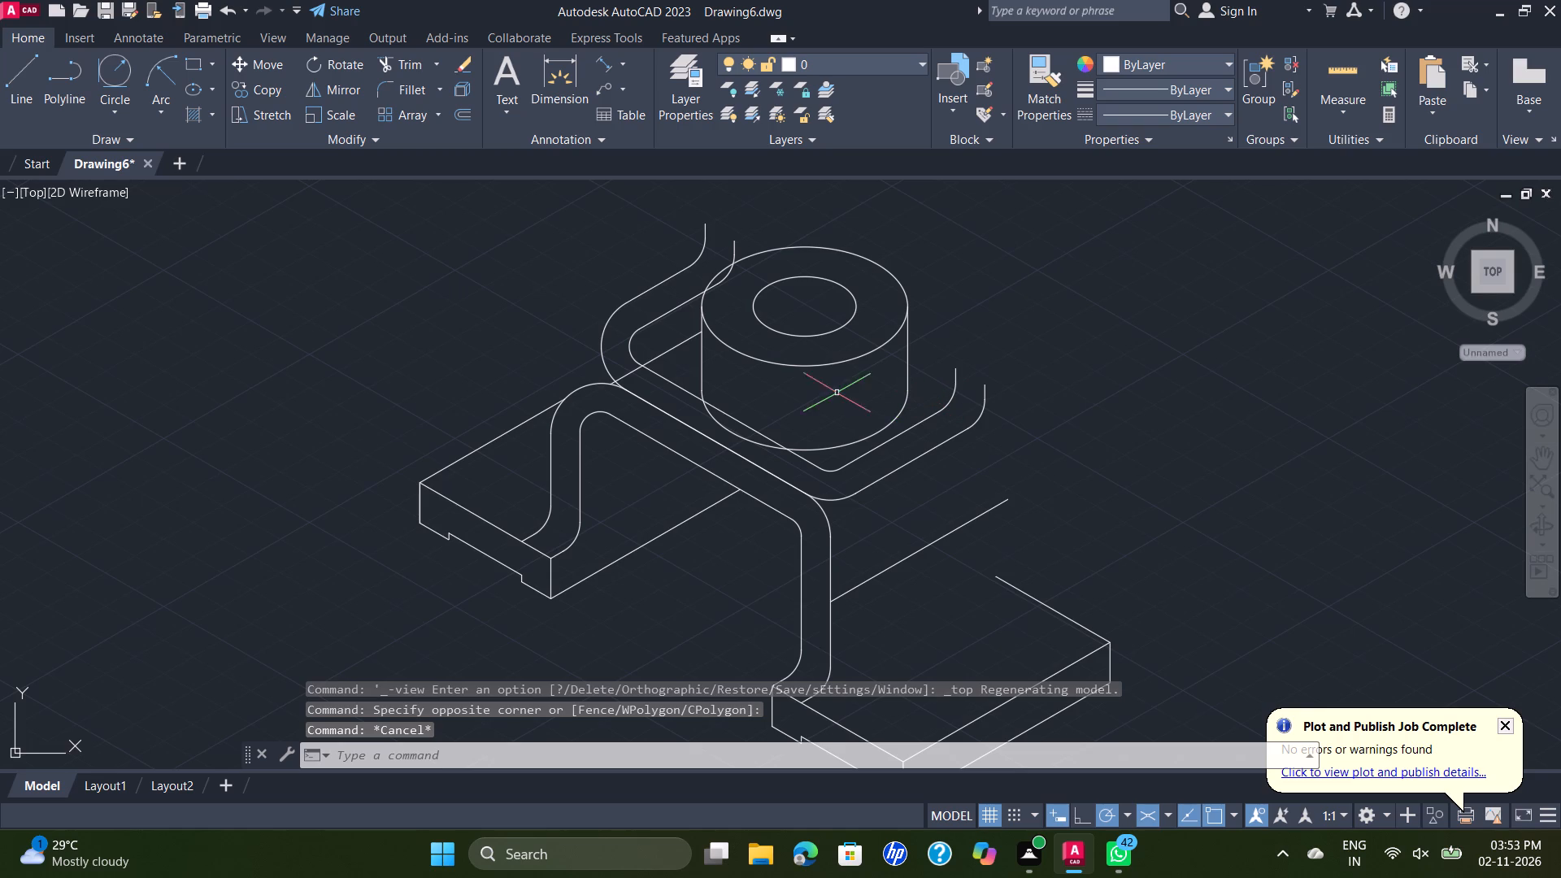
{"action": "left_click", "coordinate": [896, 203]}
{"action": "left_click", "coordinate": [807, 389]}
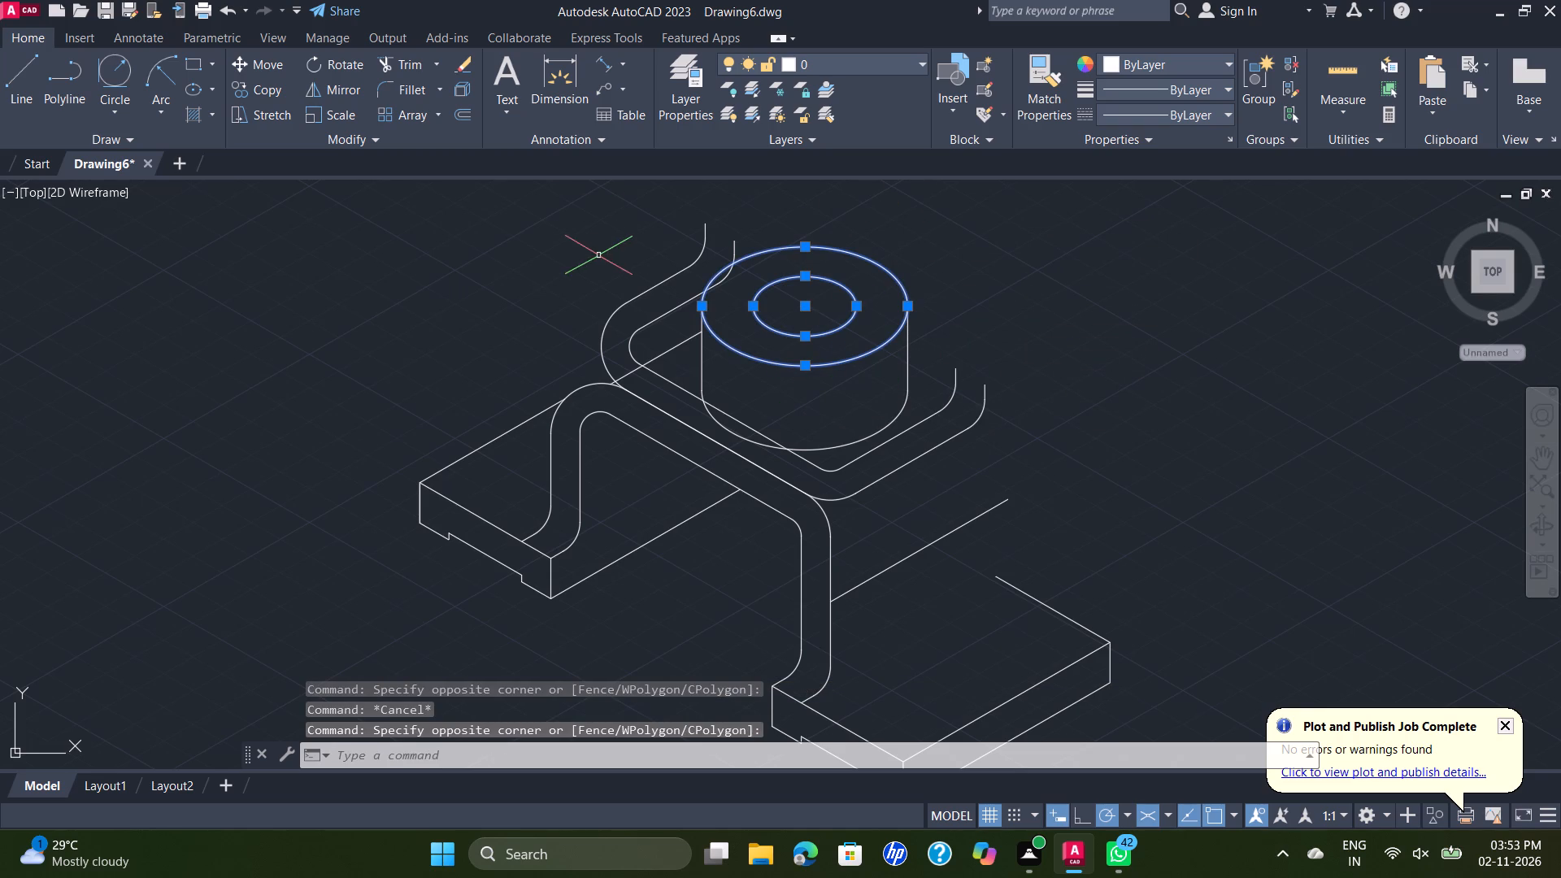
{"action": "left_click", "coordinate": [937, 340], "text": "shift"}
{"action": "left_click", "coordinate": [819, 385], "text": "shift"}
{"action": "left_click", "coordinate": [891, 427], "text": "shift"}
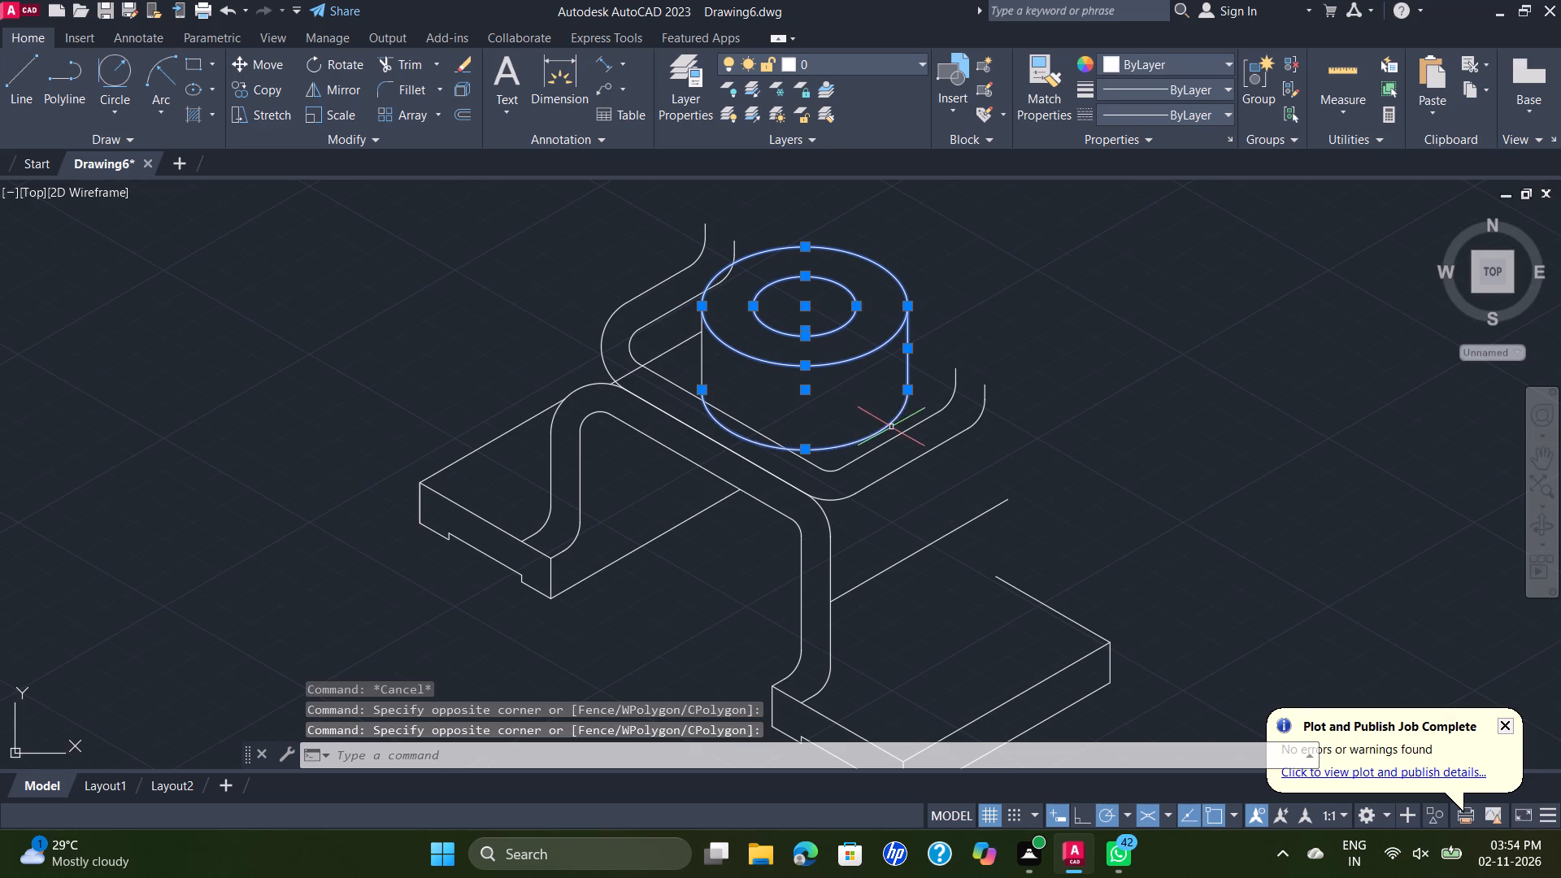
{"action": "left_click", "coordinate": [698, 365], "text": "shift"}
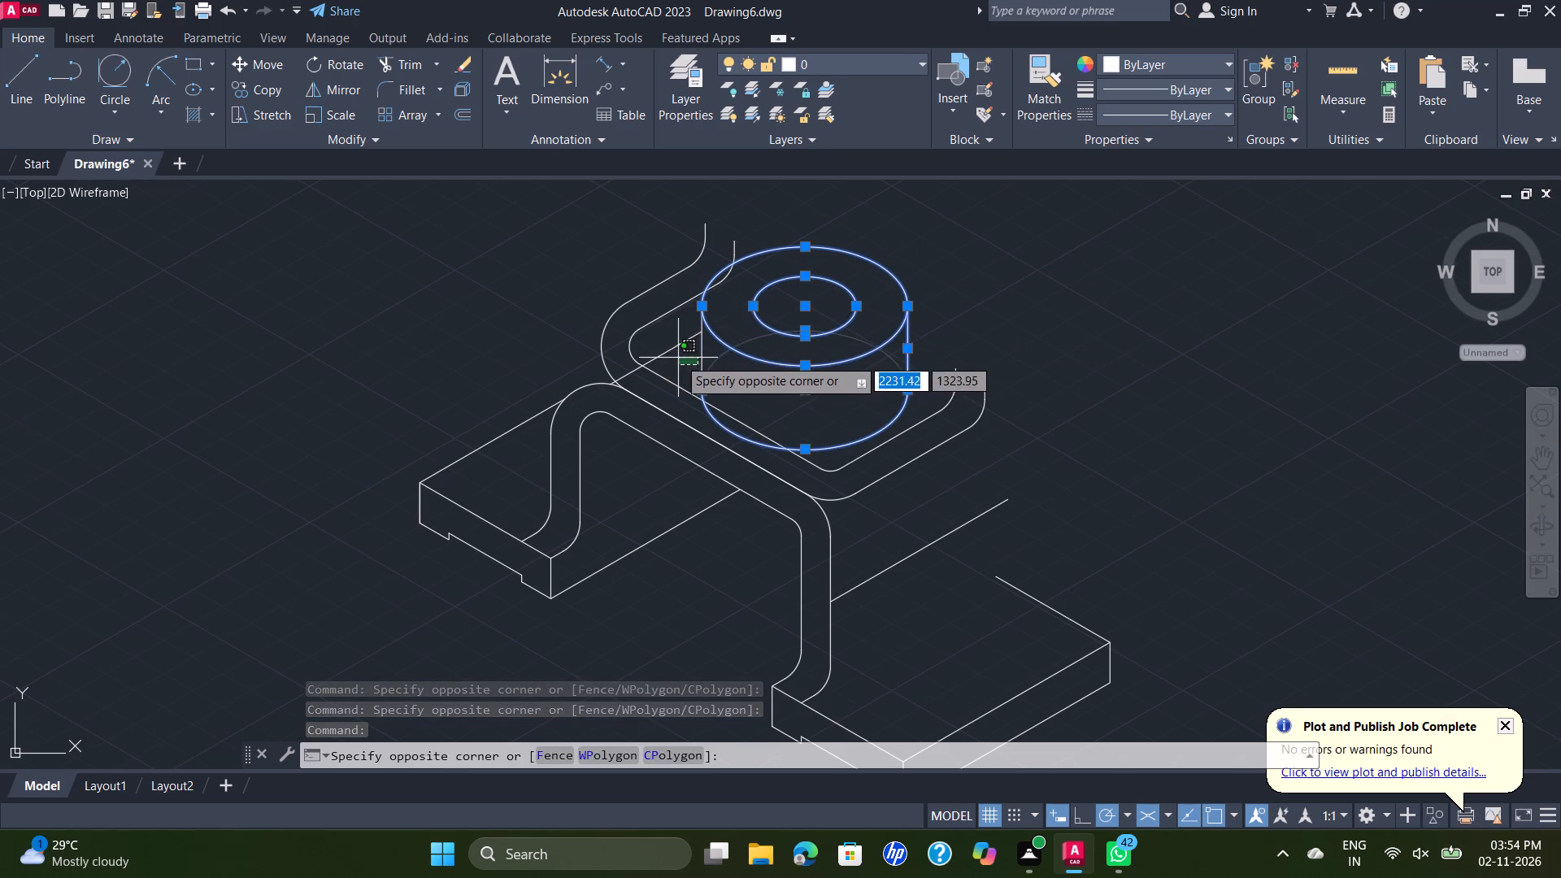
{"action": "left_click", "coordinate": [708, 363], "text": "shift"}
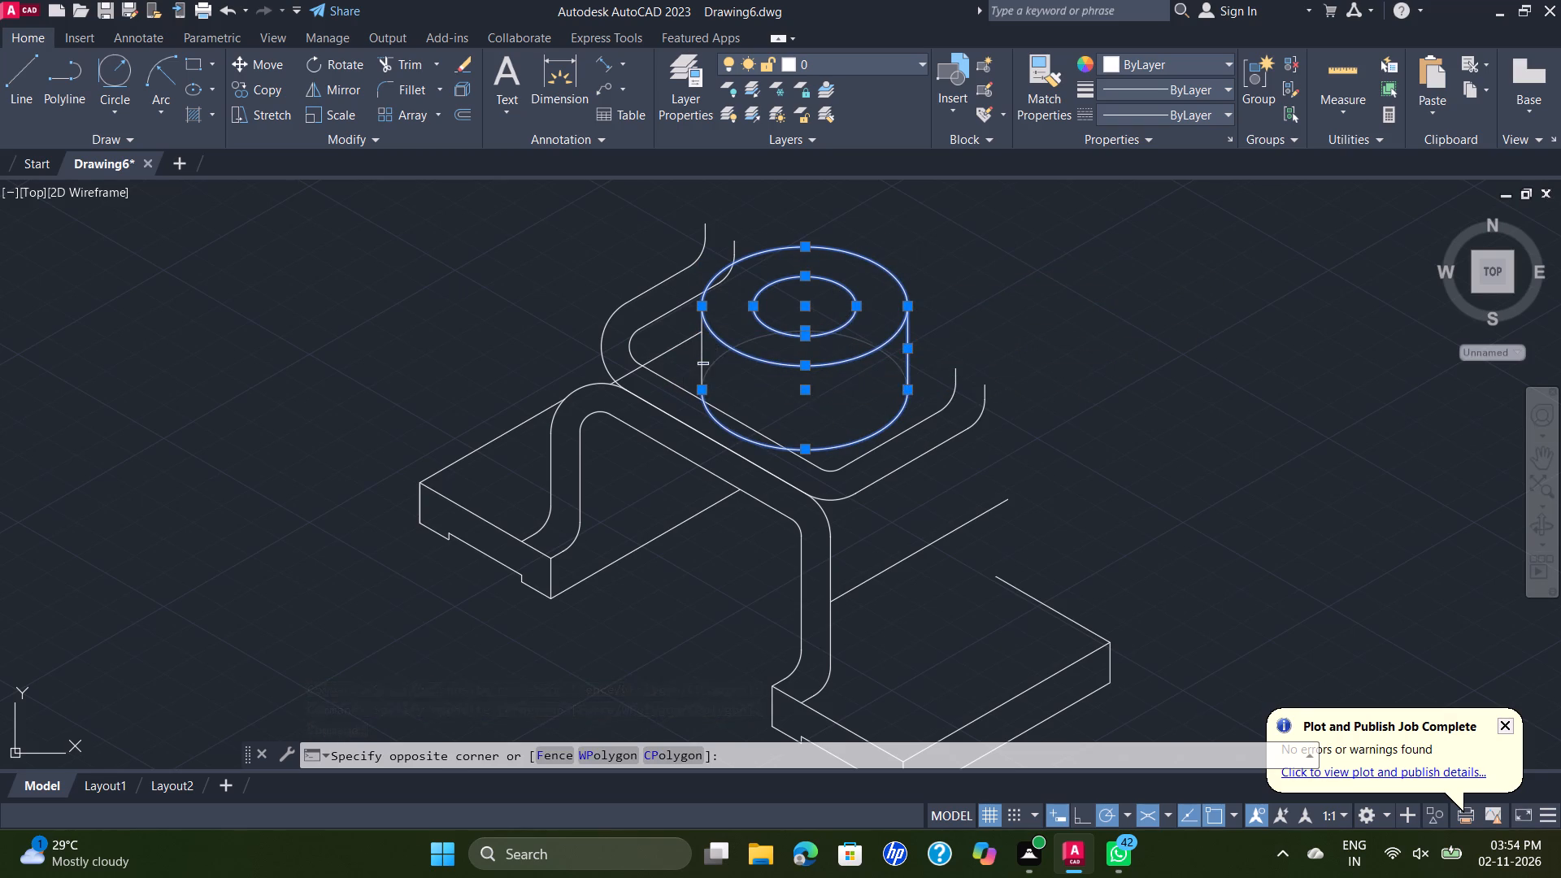
{"action": "left_click", "coordinate": [927, 245], "text": "shift"}
{"action": "left_click", "coordinate": [804, 355], "text": "shift"}
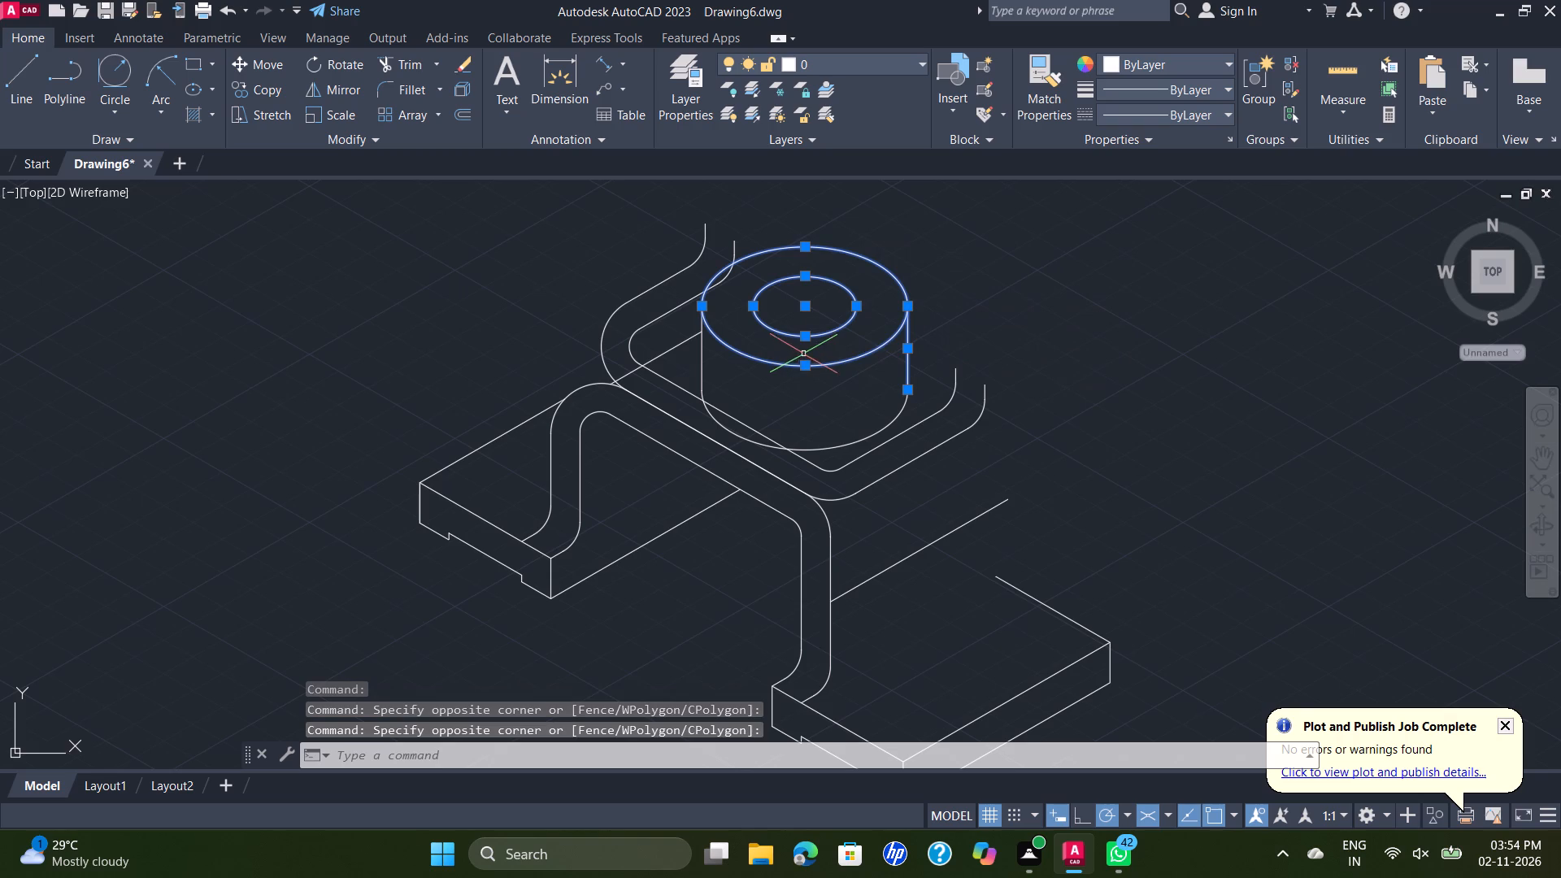
{"action": "left_click", "coordinate": [867, 356], "text": "shift"}
{"action": "left_click", "coordinate": [867, 263], "text": "shift"}
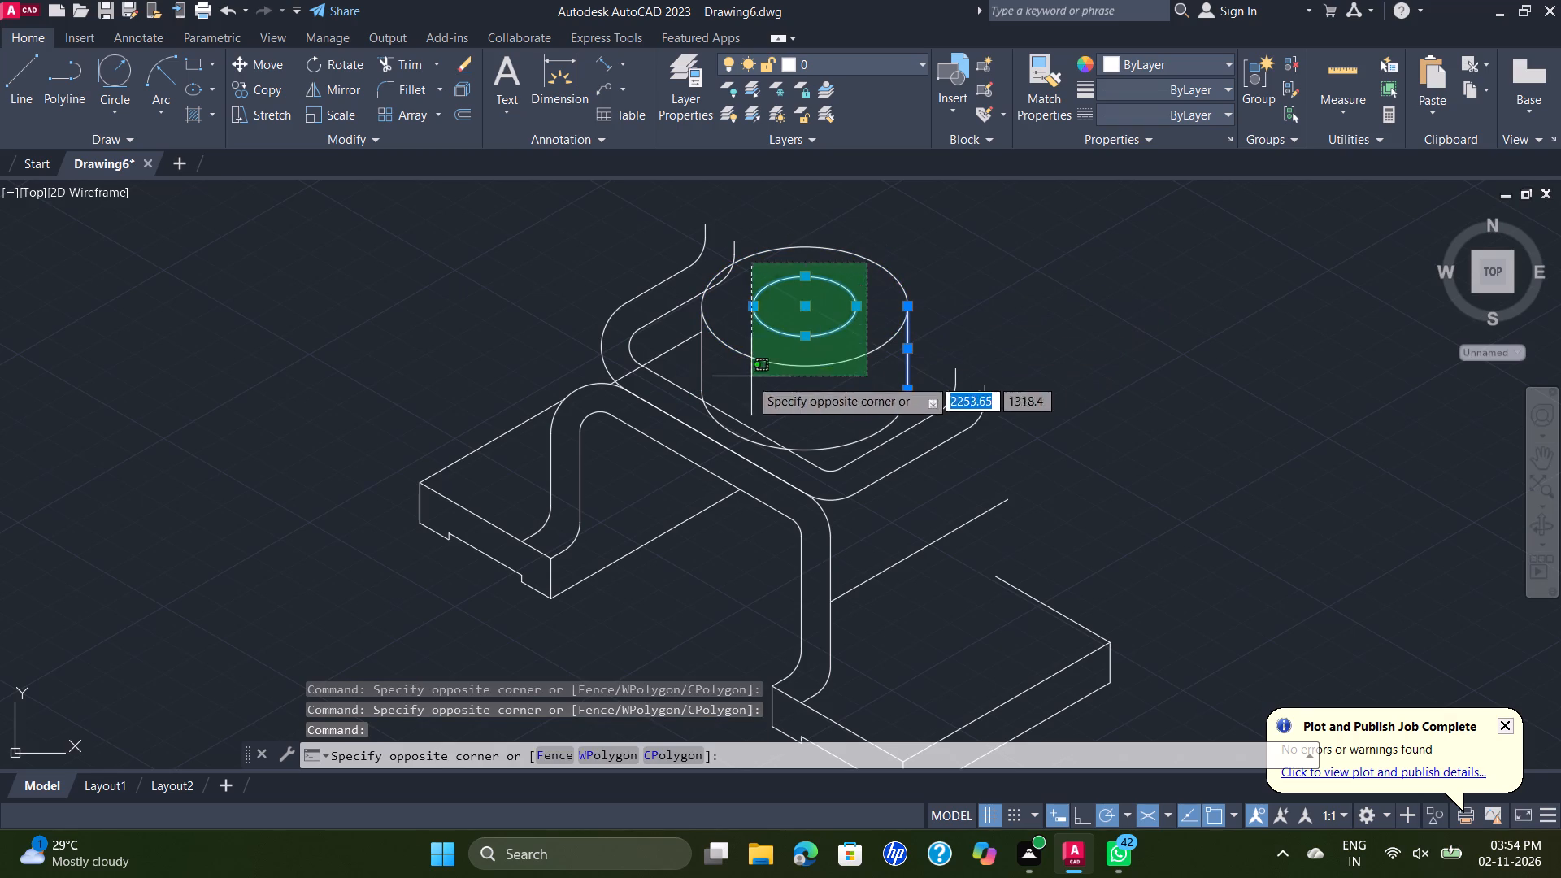
{"action": "left_click", "coordinate": [749, 379], "text": "shift"}
{"action": "left_click", "coordinate": [701, 363], "text": "shift"}
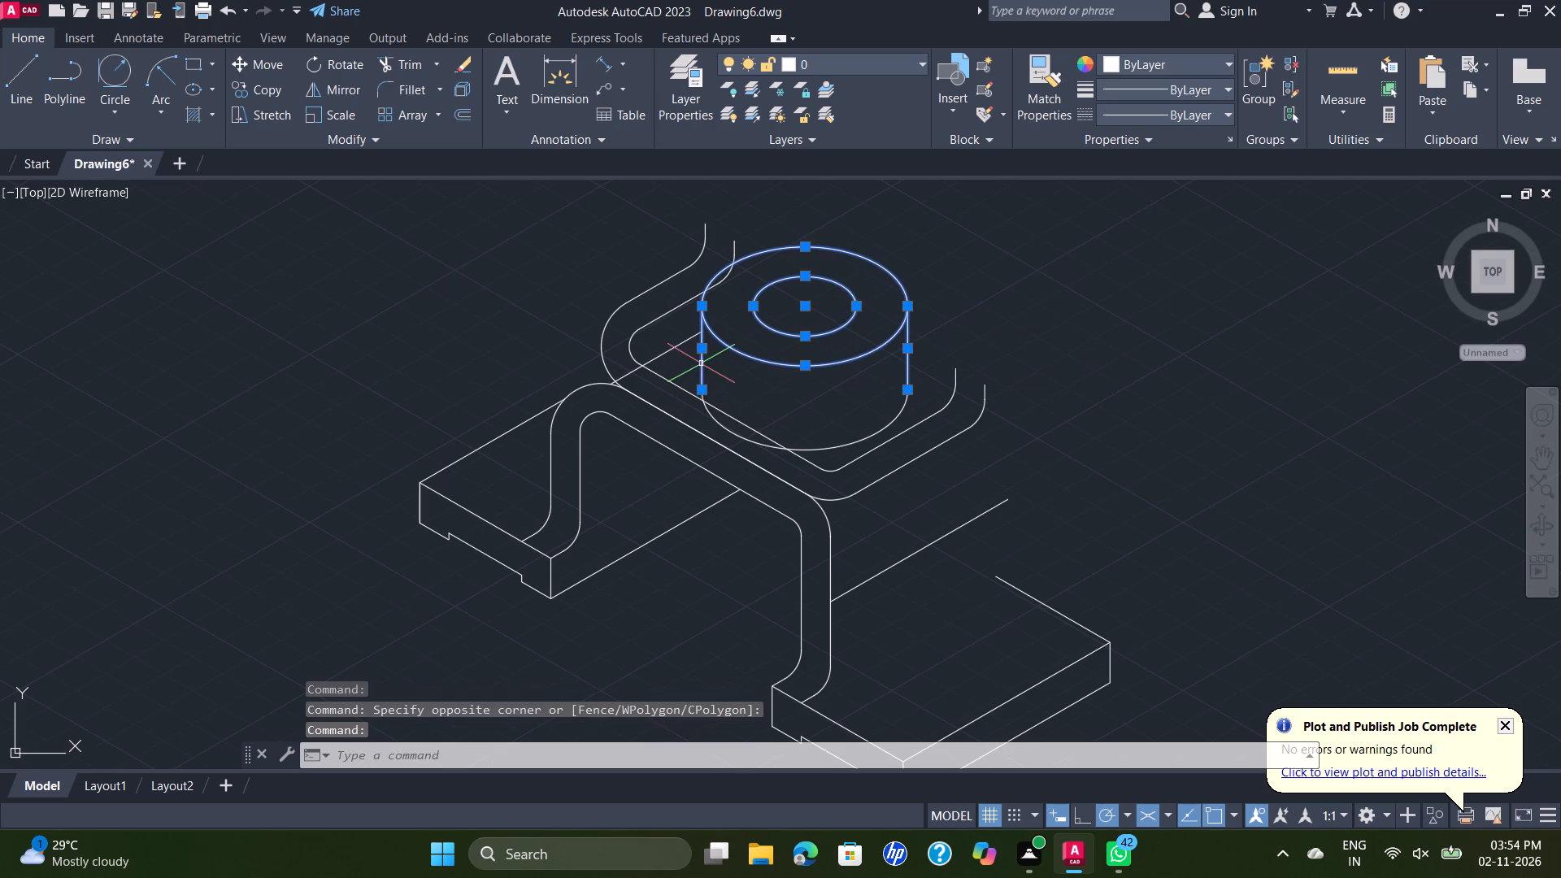
{"action": "left_click", "coordinate": [720, 427], "text": "shift"}
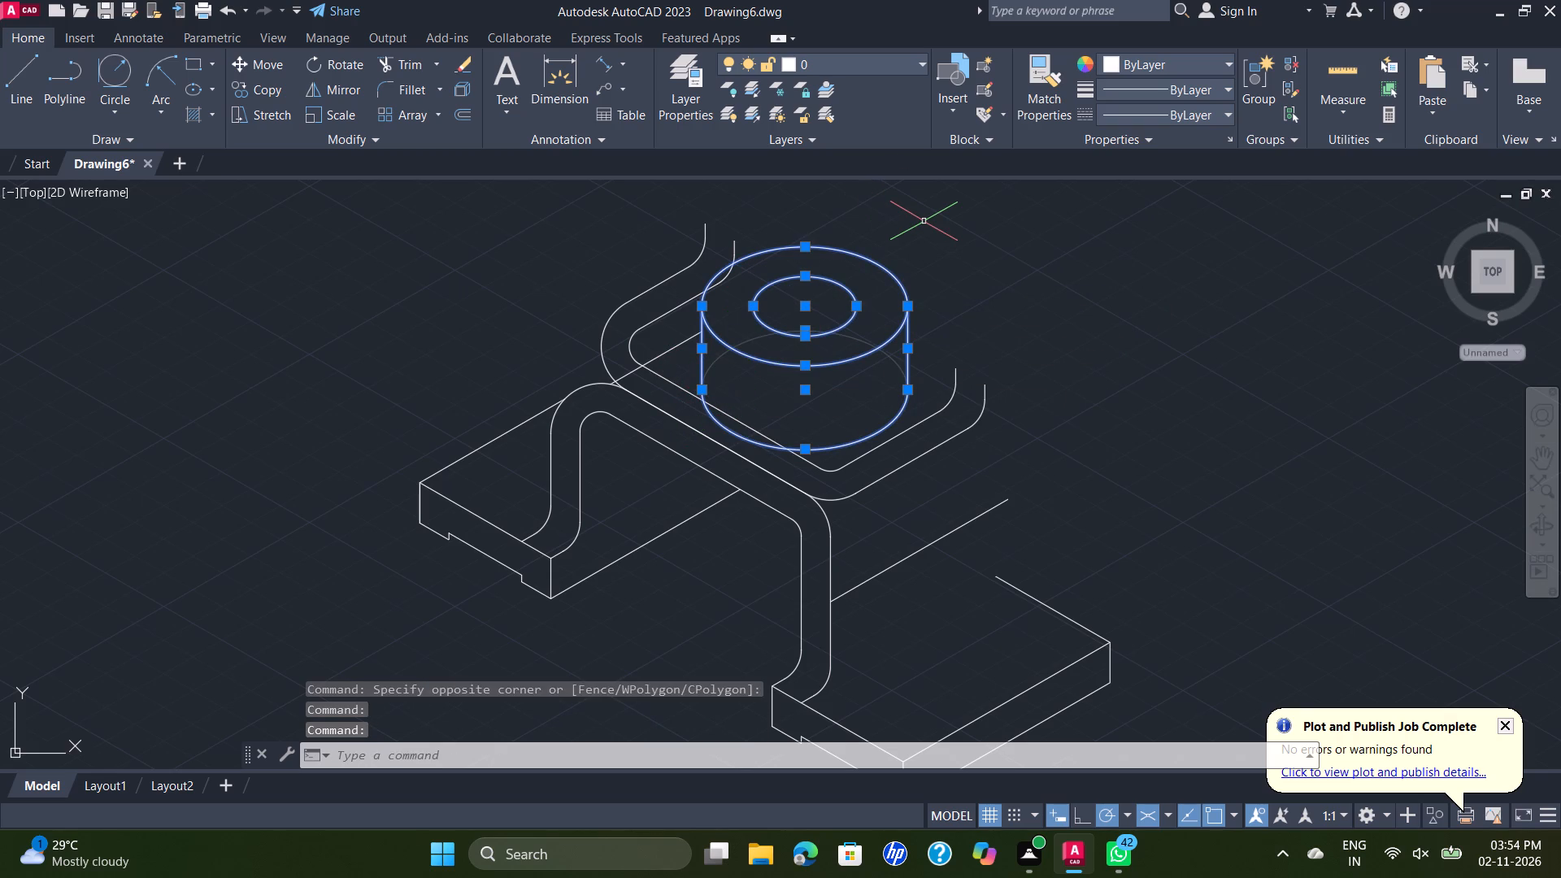
{"action": "key", "text": "m"}
{"action": "key", "text": "Return"}
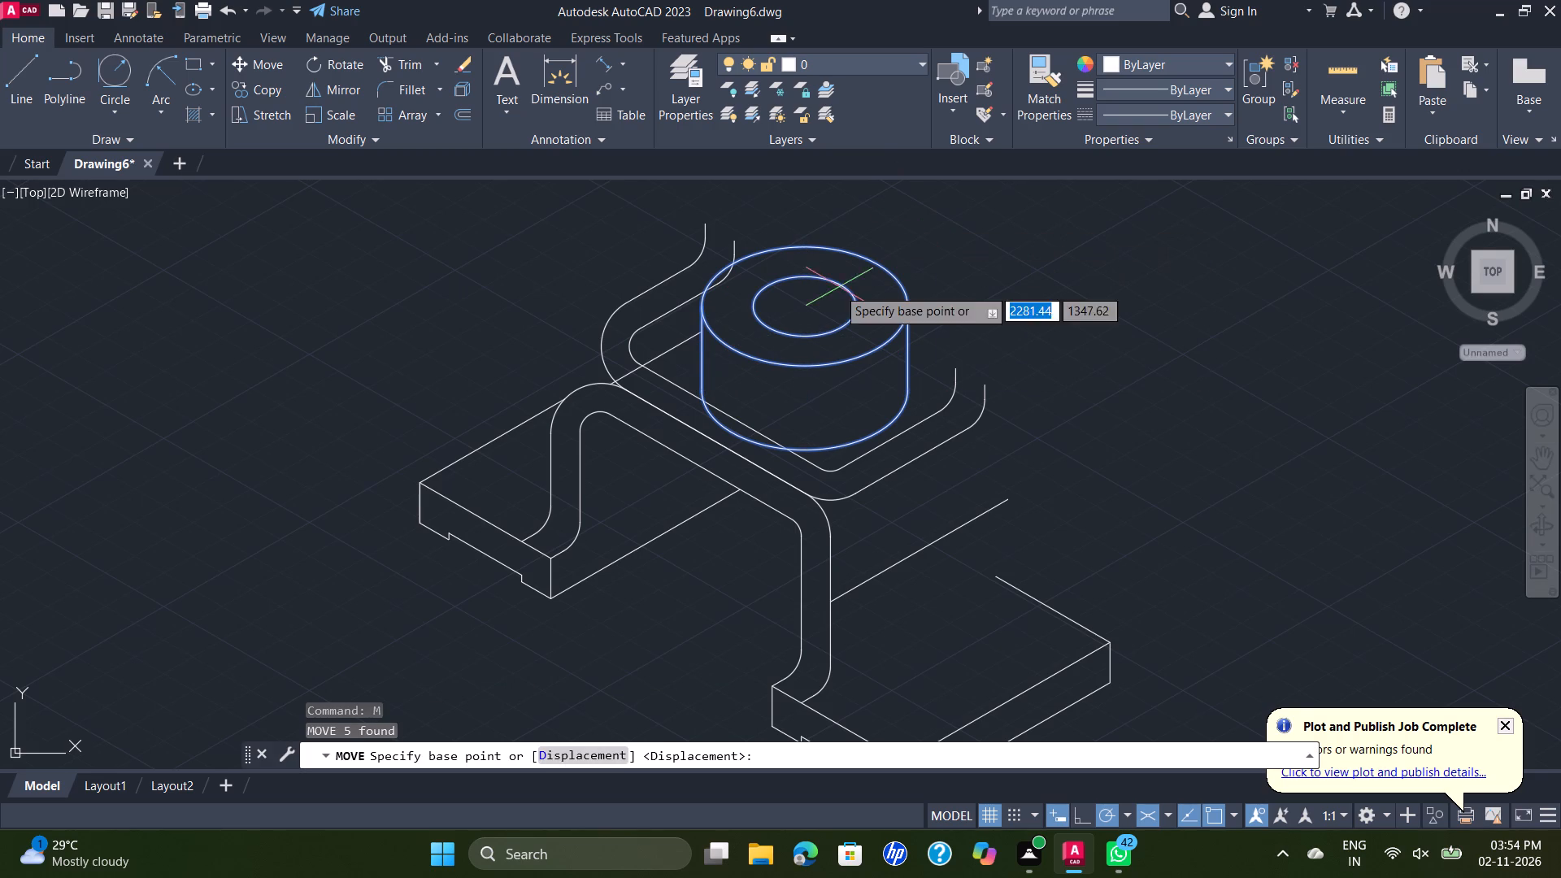
{"action": "left_click", "coordinate": [828, 297]}
{"action": "left_click", "coordinate": [274, 339]}
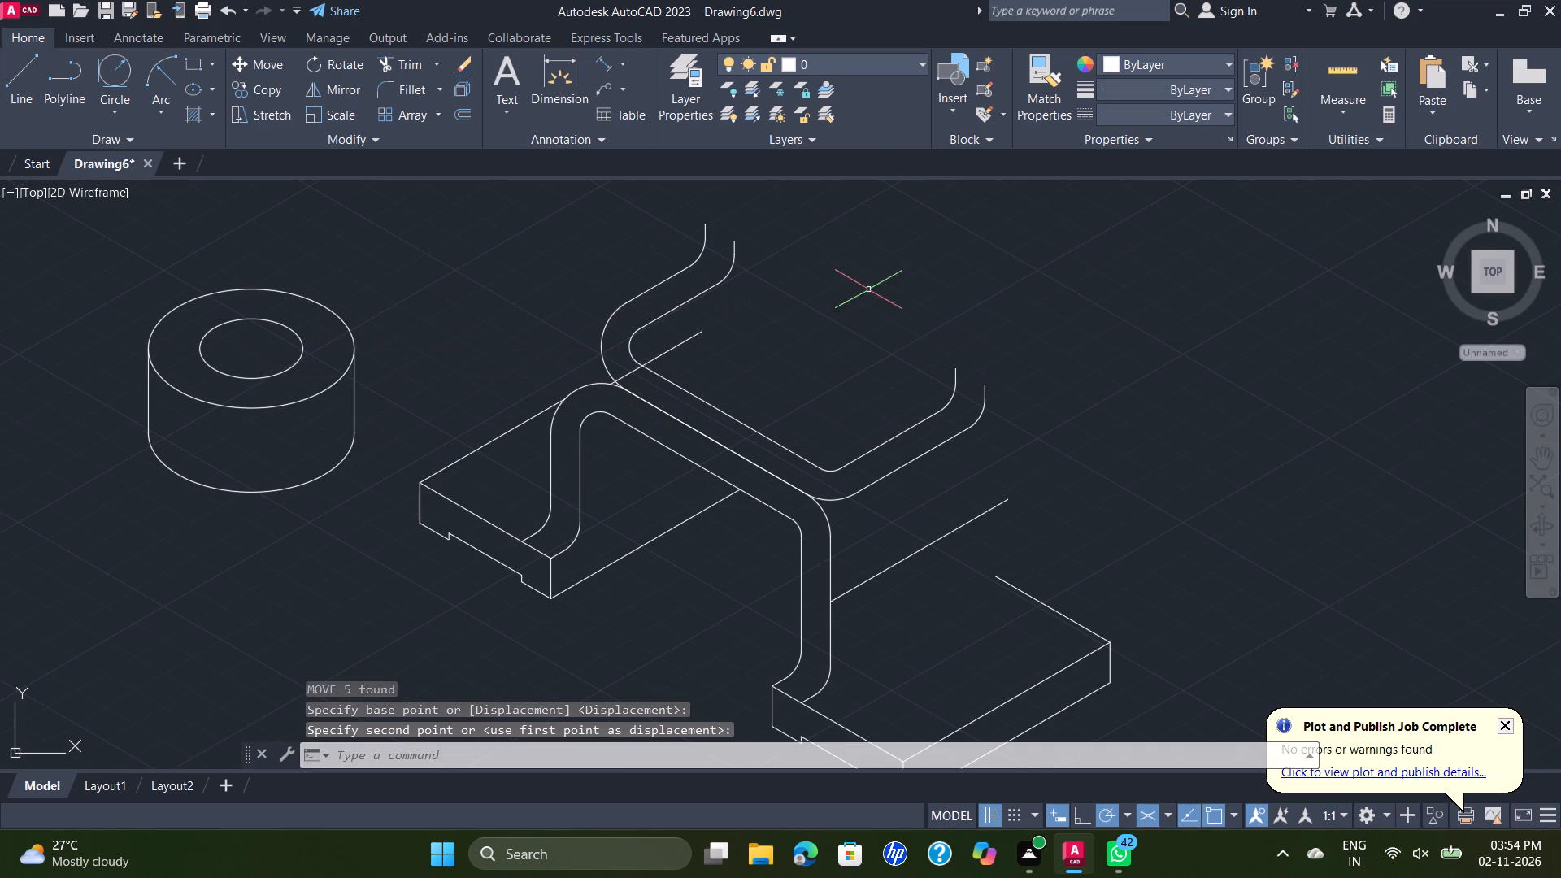
{"action": "key", "text": "Escape"}
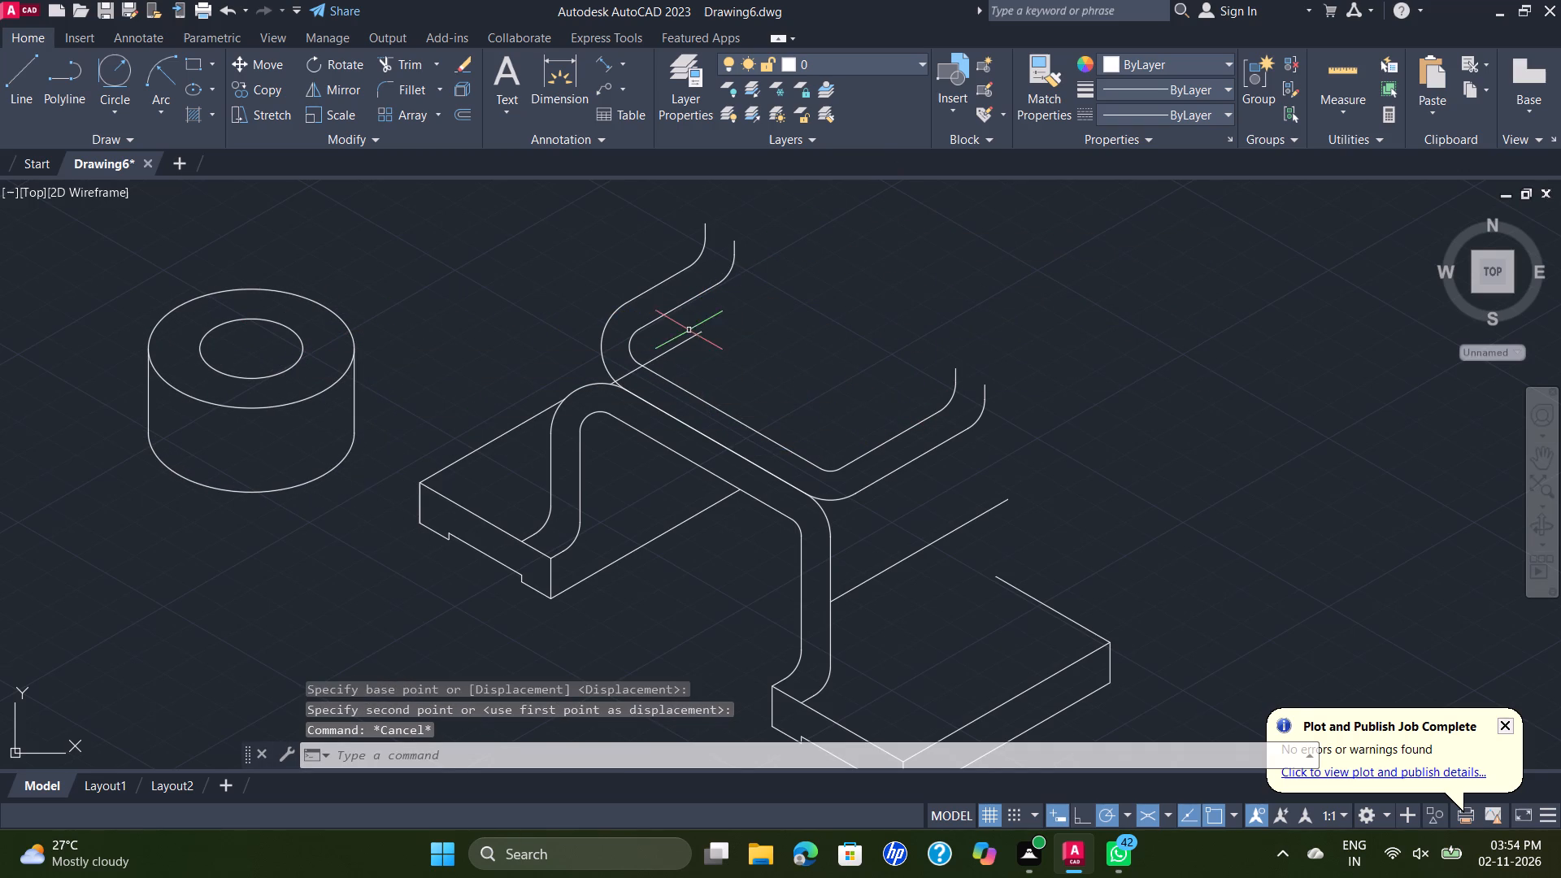
Erase the leftover sloping line that joined the arch's left top bend to the boss.
{"action": "left_click", "coordinate": [687, 336]}
{"action": "key", "text": "Delete"}
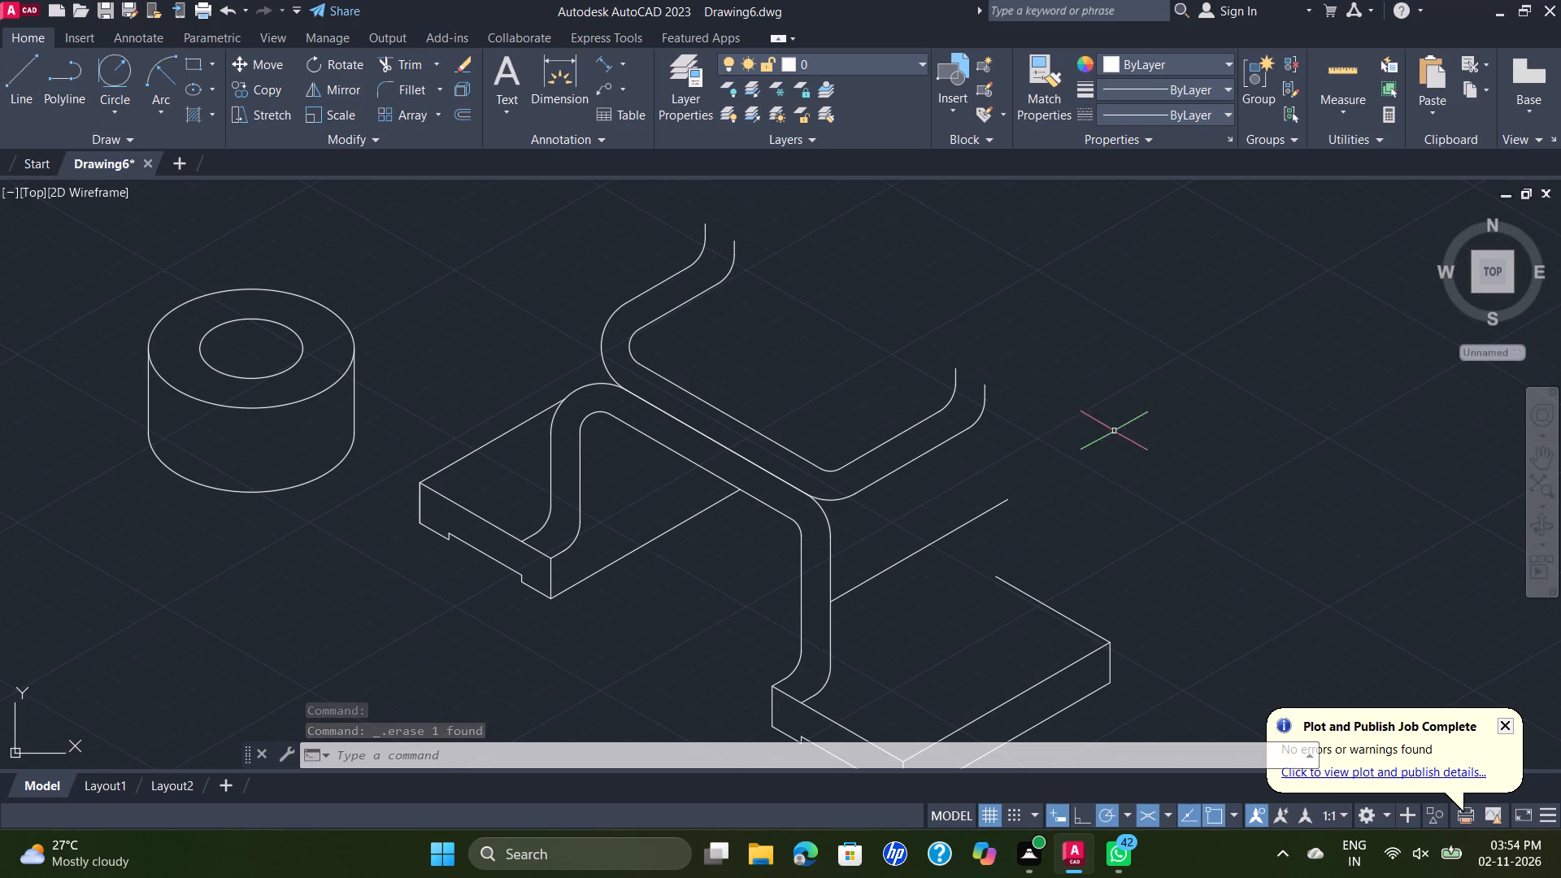
Rotate the mirrored arch profile 180° about the free end of its inner right-hand bend.
{"action": "left_click", "coordinate": [1064, 424]}
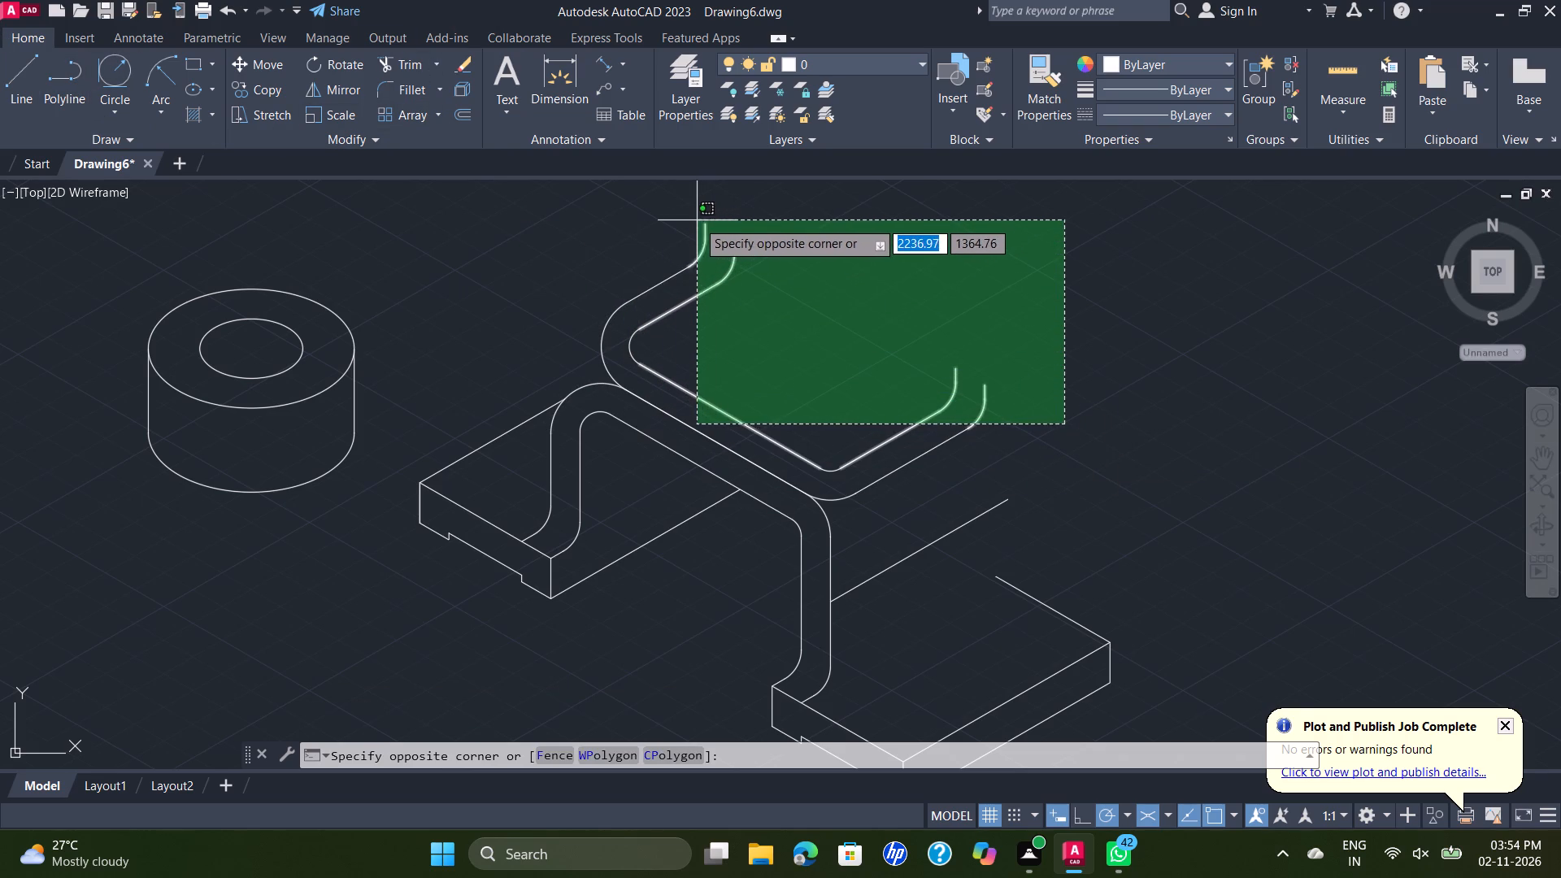
{"action": "left_click", "coordinate": [692, 218]}
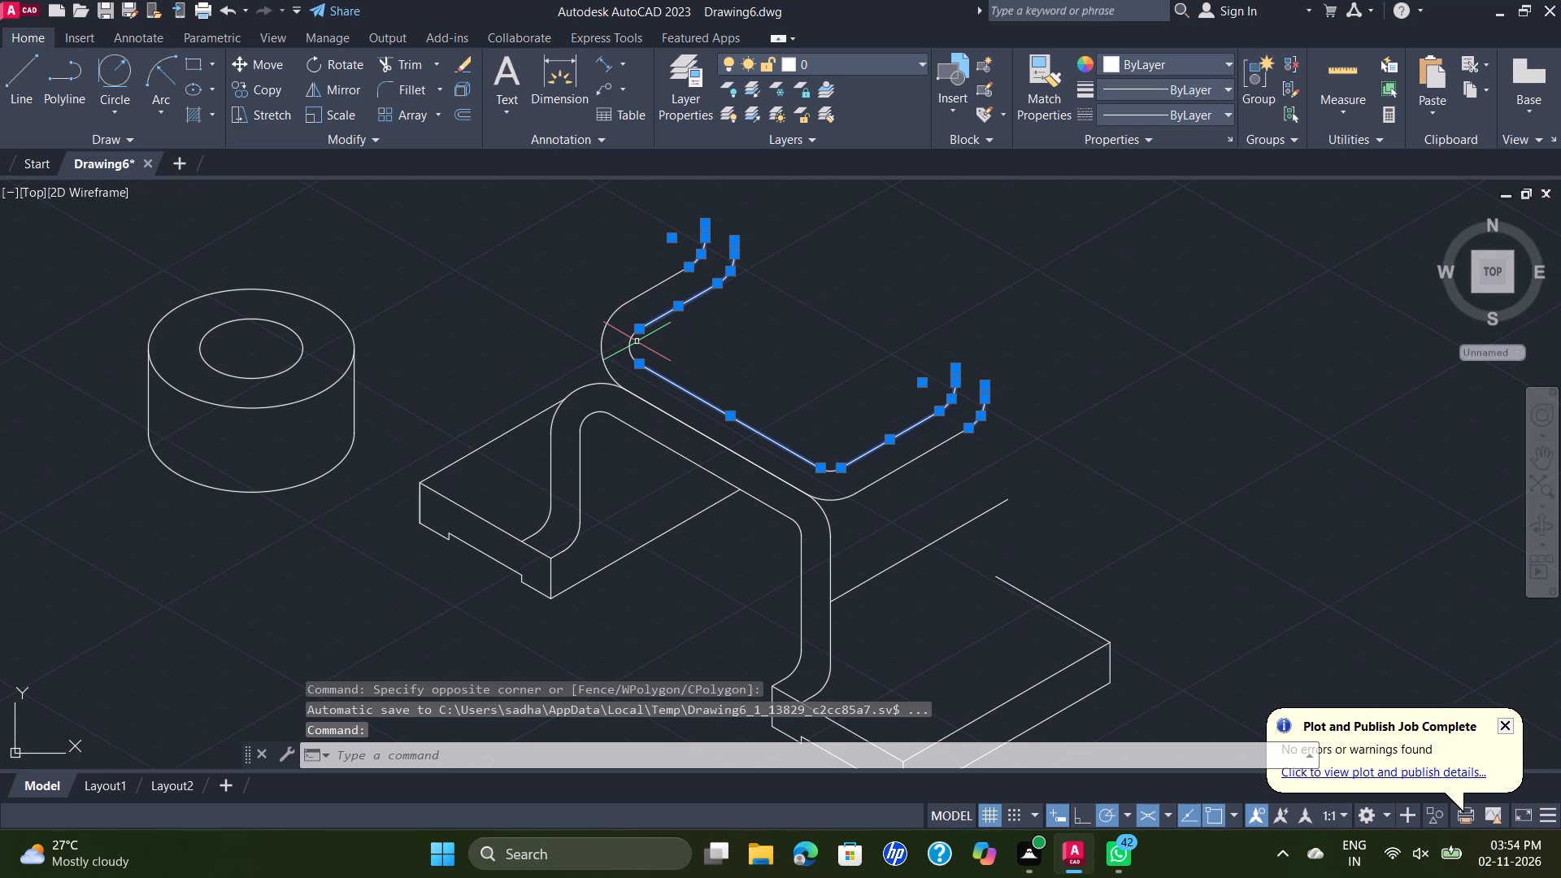
{"action": "left_click", "coordinate": [633, 344], "text": "shift"}
{"action": "left_click", "coordinate": [572, 326], "text": "shift"}
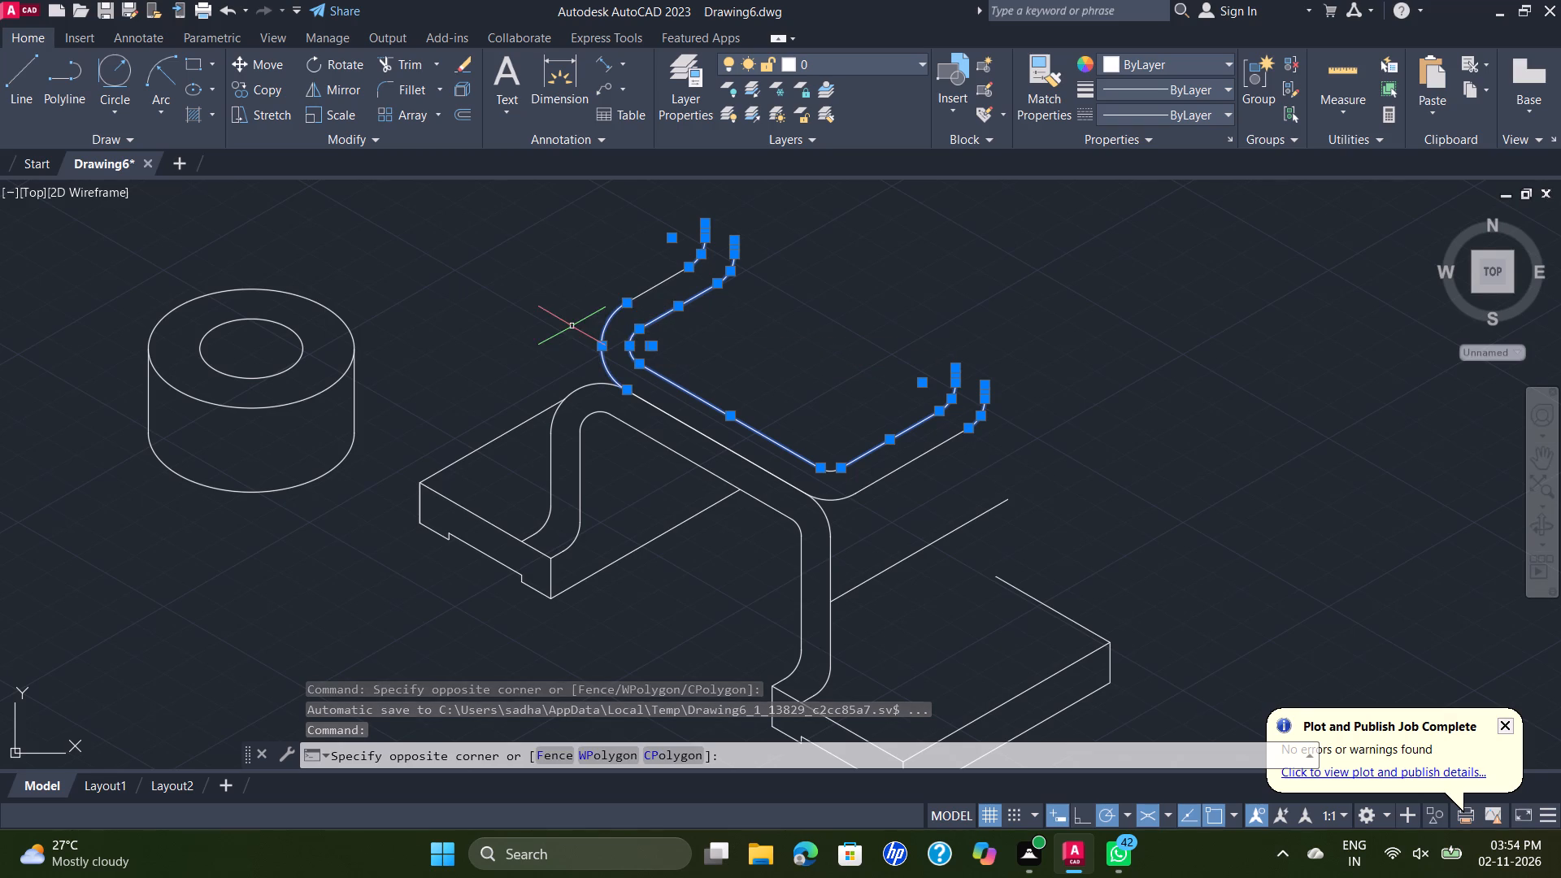
{"action": "left_click", "coordinate": [672, 282], "text": "shift"}
{"action": "left_click", "coordinate": [626, 265], "text": "shift"}
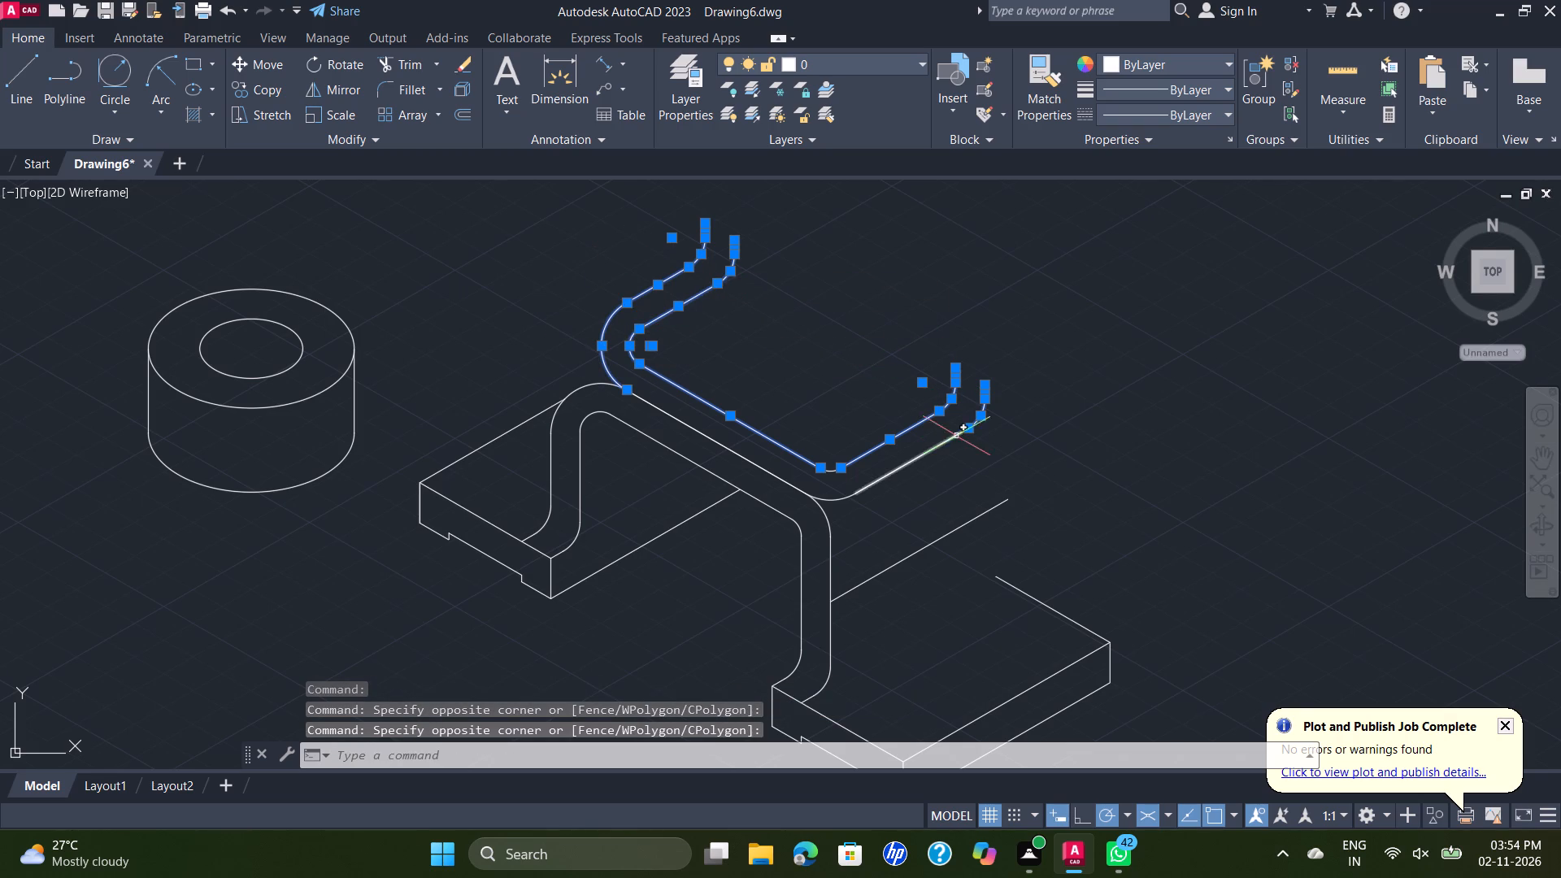
{"action": "left_click_drag", "start_coordinate": [983, 446], "coordinate": [967, 450], "text": "shift"}
{"action": "left_click", "coordinate": [917, 440], "text": "shift"}
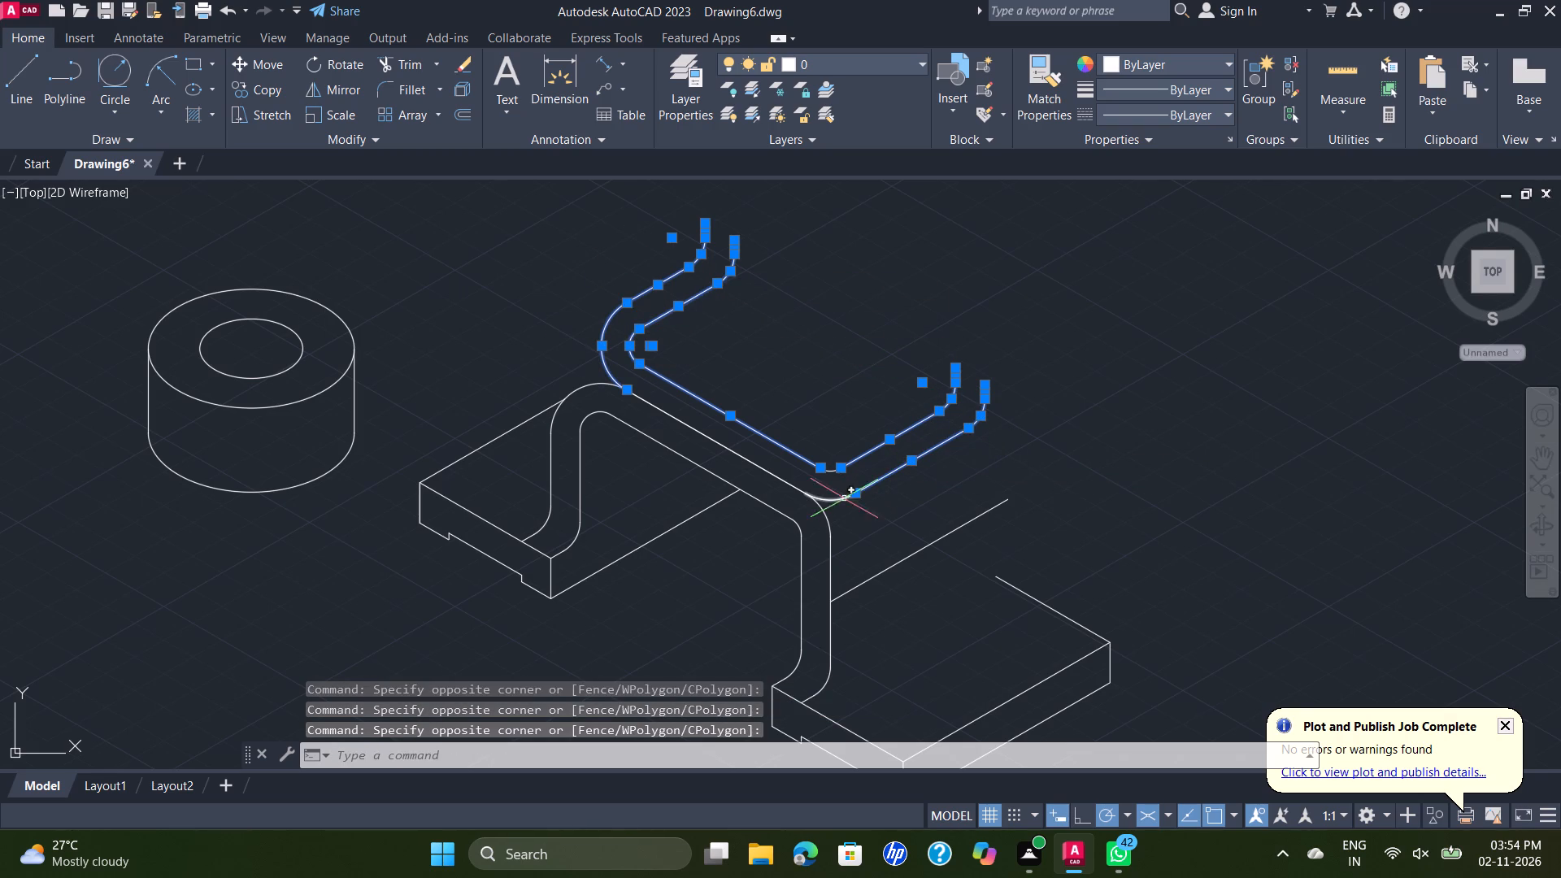
{"action": "left_click", "coordinate": [838, 499], "text": "shift"}
{"action": "left_click", "coordinate": [788, 480], "text": "shift"}
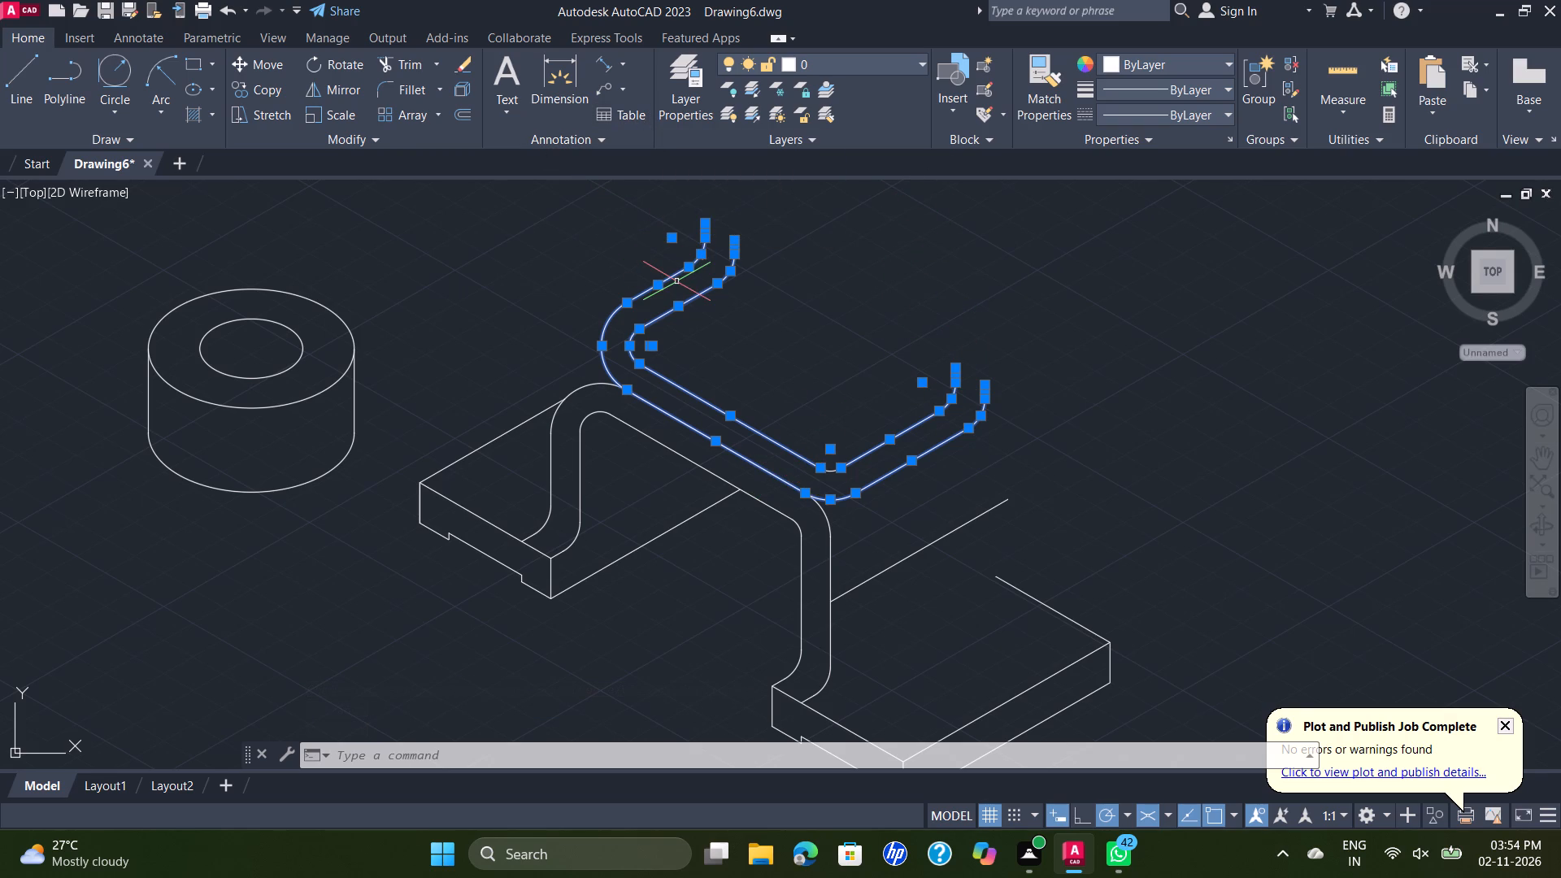
{"action": "left_click", "coordinate": [343, 69]}
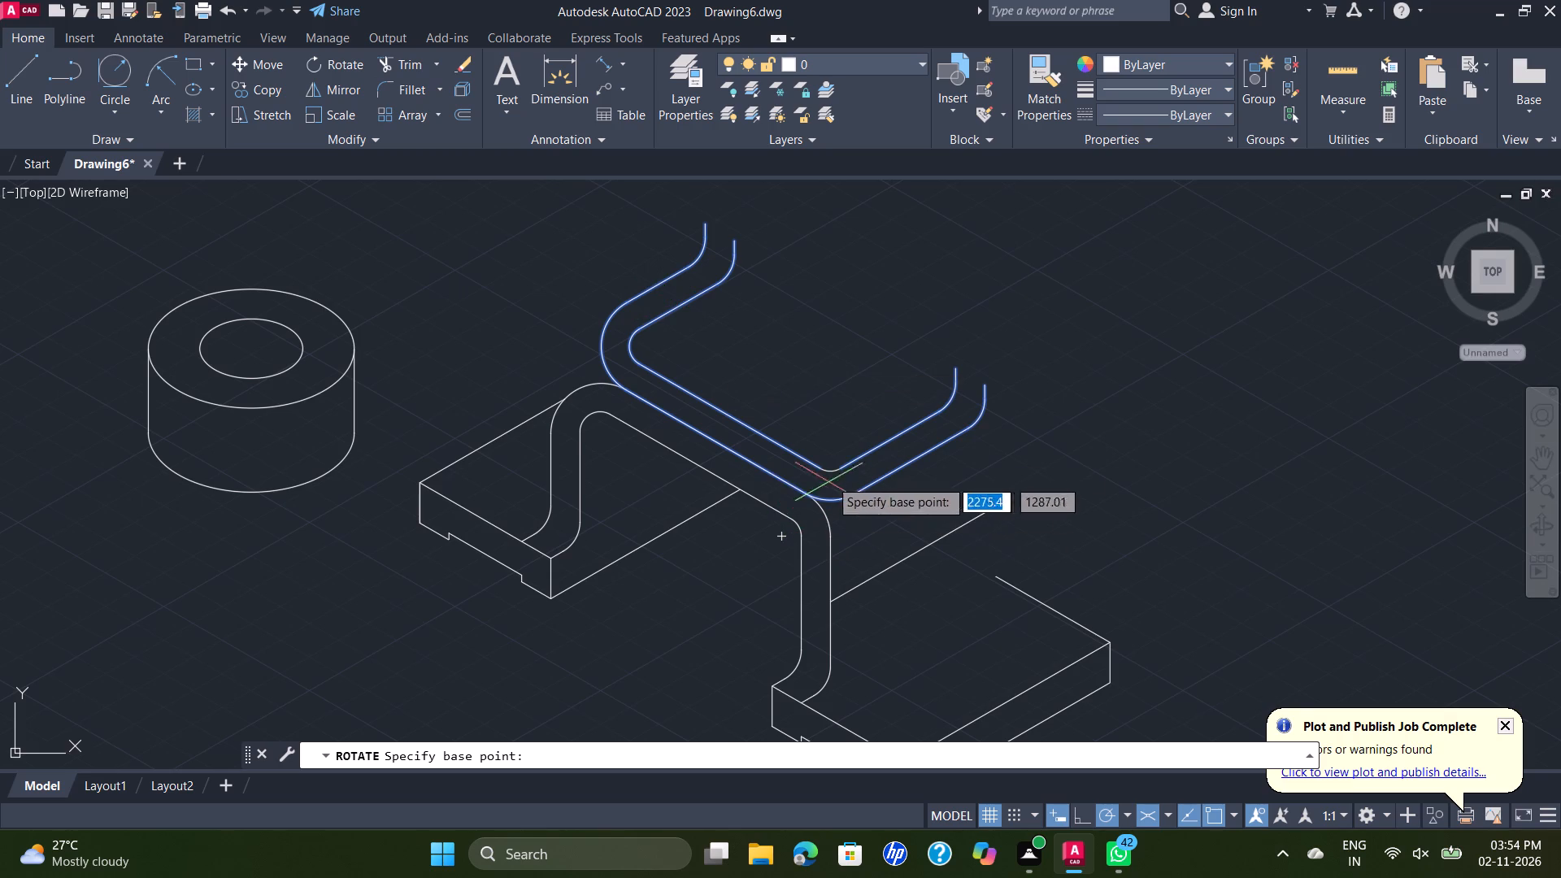
{"action": "left_click", "coordinate": [956, 369]}
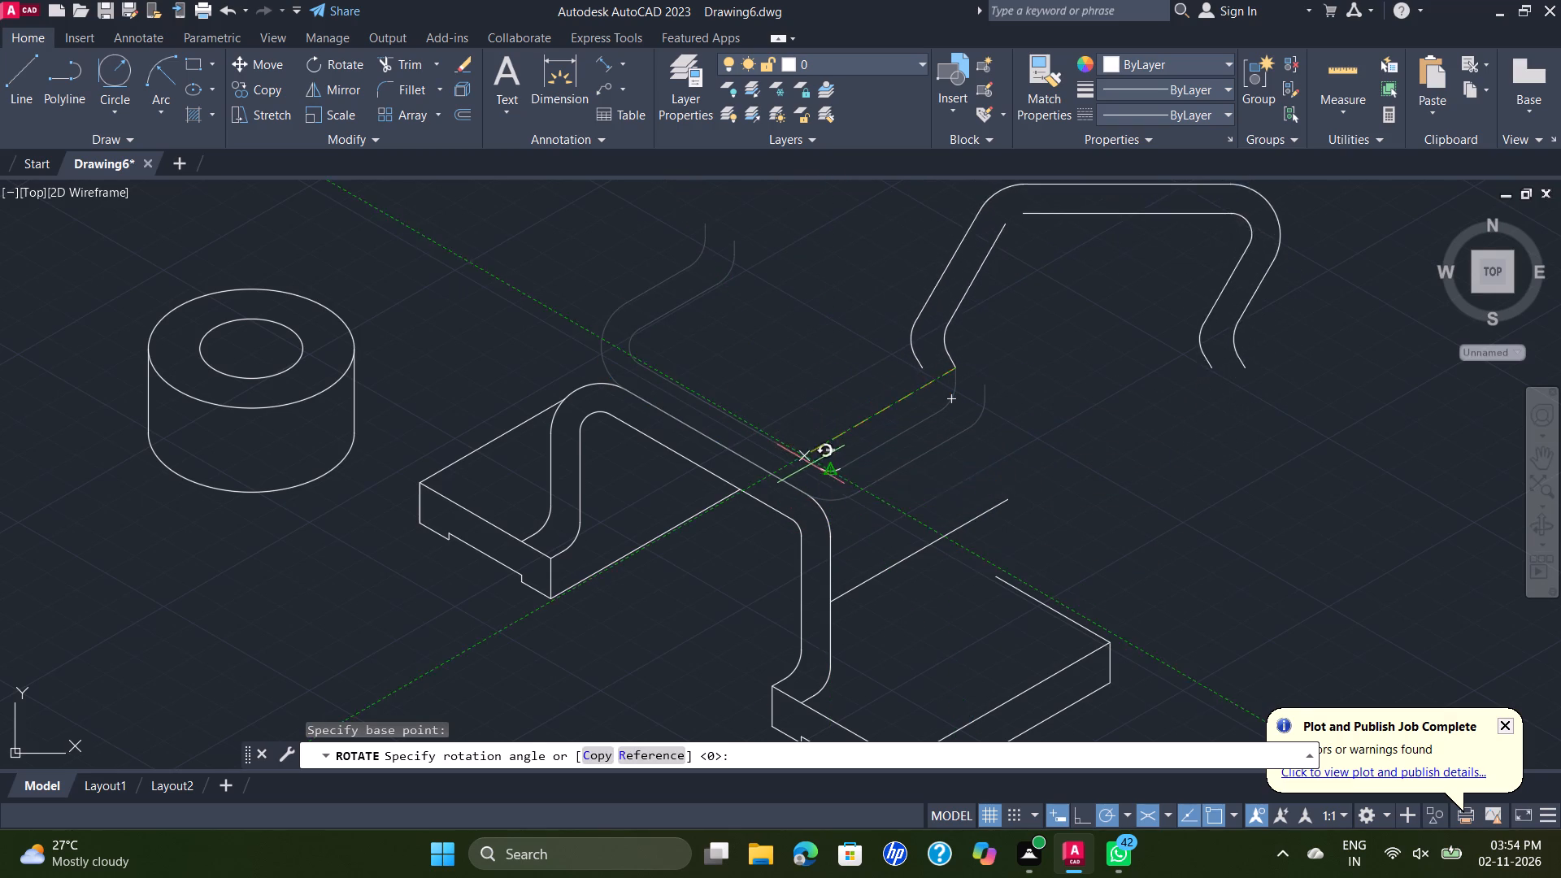
{"action": "left_click", "coordinate": [813, 370]}
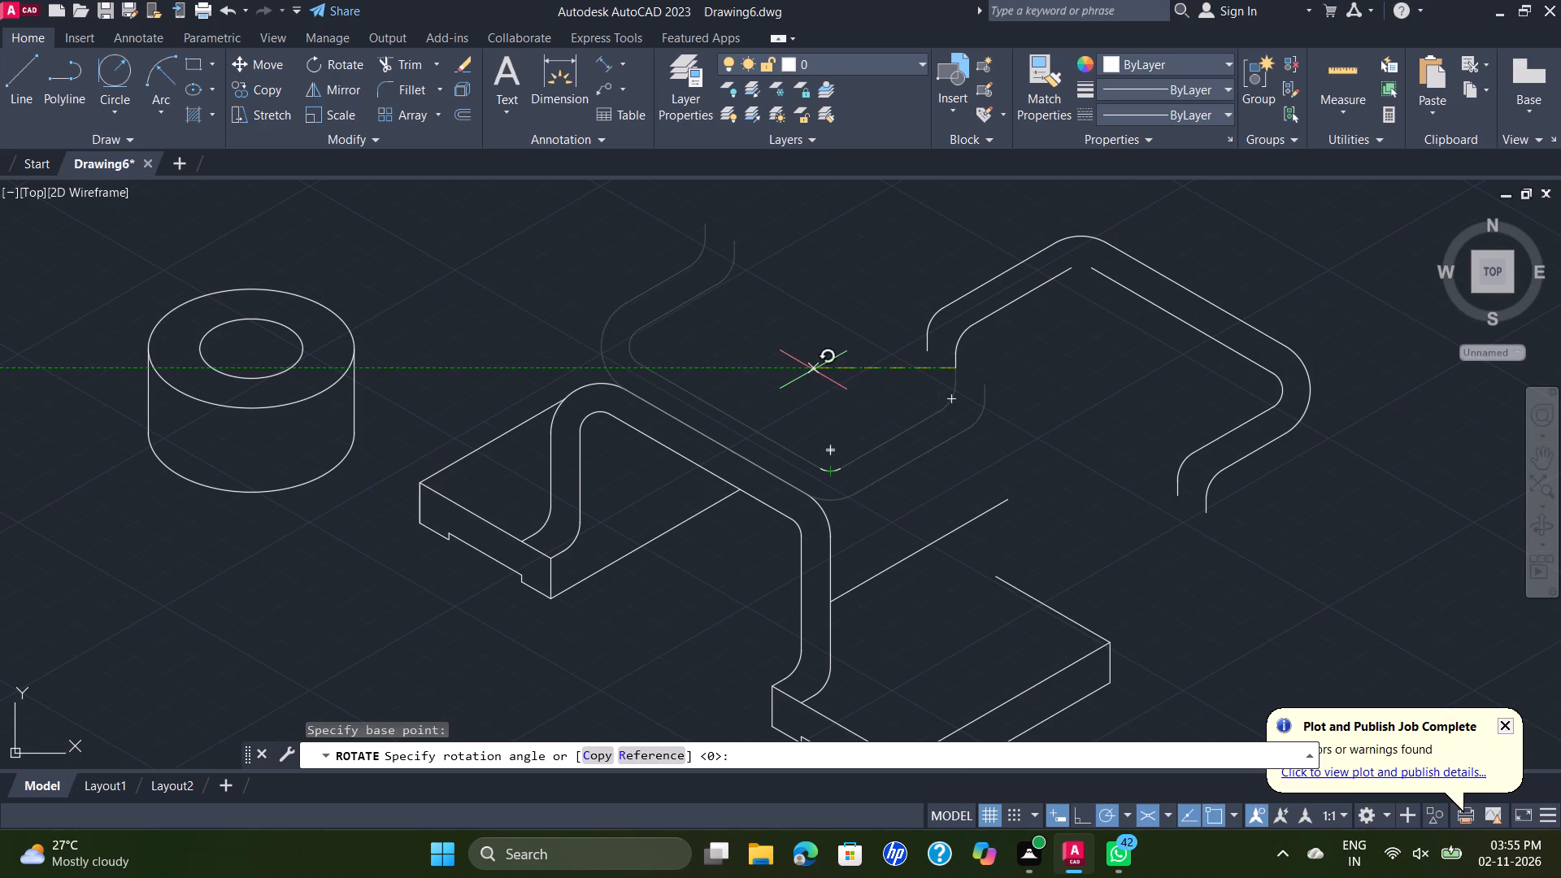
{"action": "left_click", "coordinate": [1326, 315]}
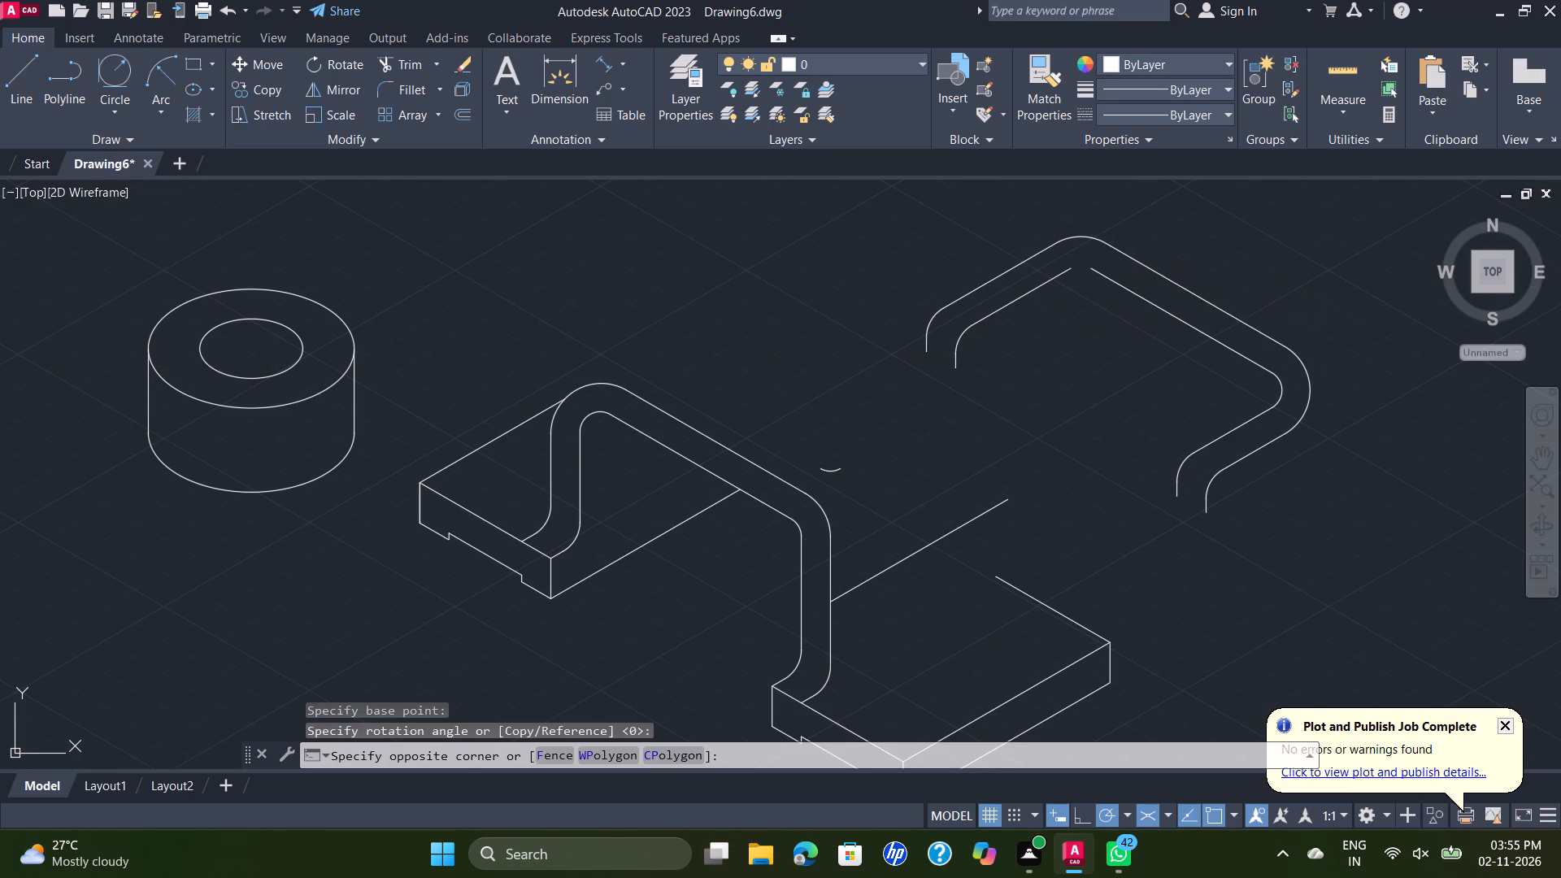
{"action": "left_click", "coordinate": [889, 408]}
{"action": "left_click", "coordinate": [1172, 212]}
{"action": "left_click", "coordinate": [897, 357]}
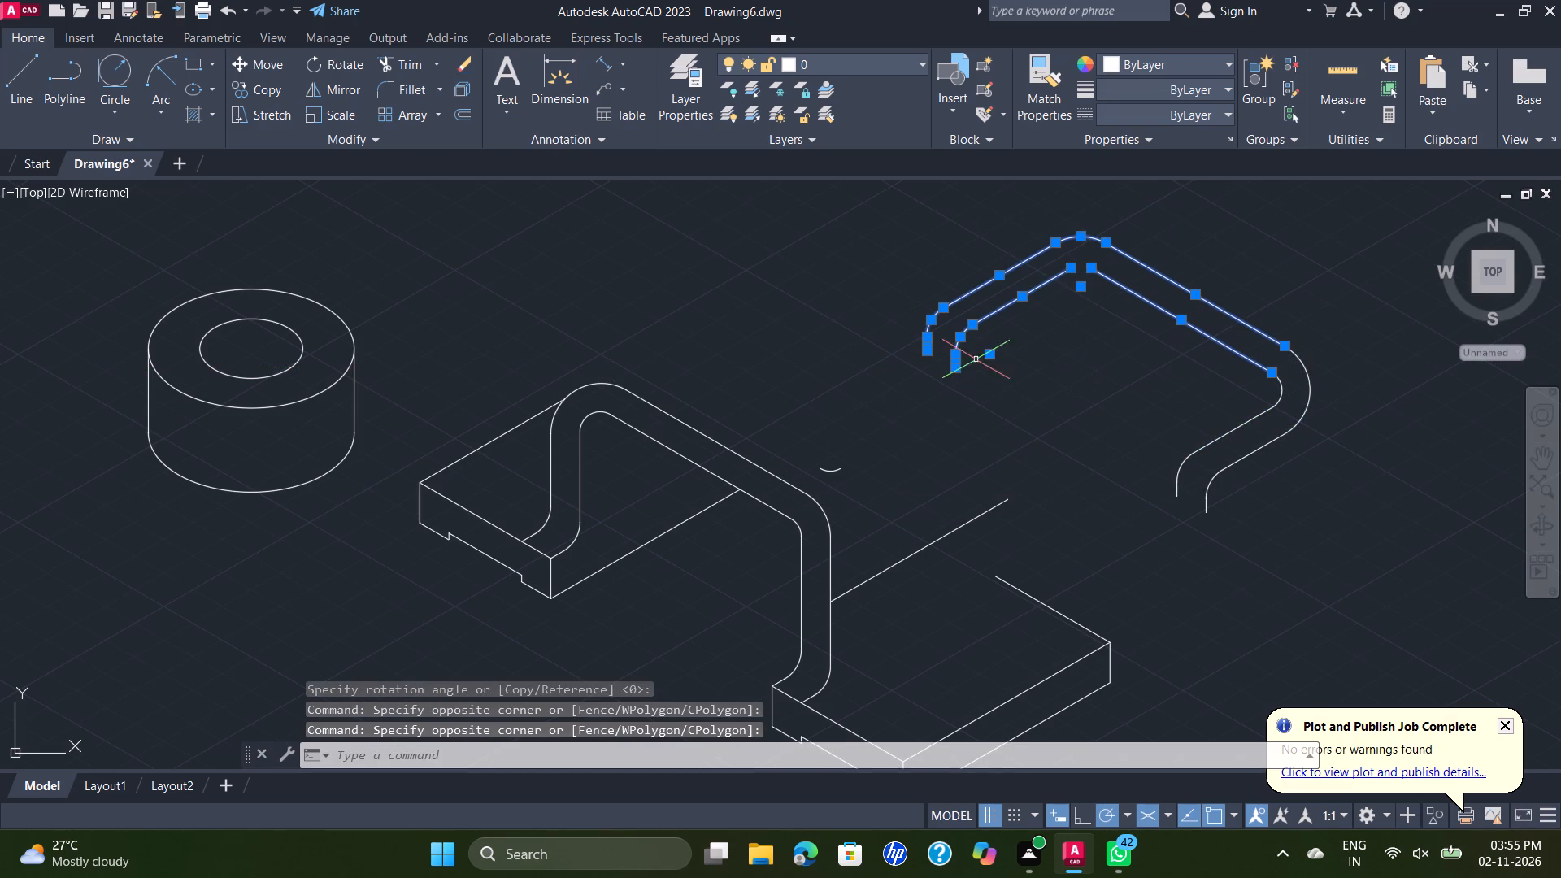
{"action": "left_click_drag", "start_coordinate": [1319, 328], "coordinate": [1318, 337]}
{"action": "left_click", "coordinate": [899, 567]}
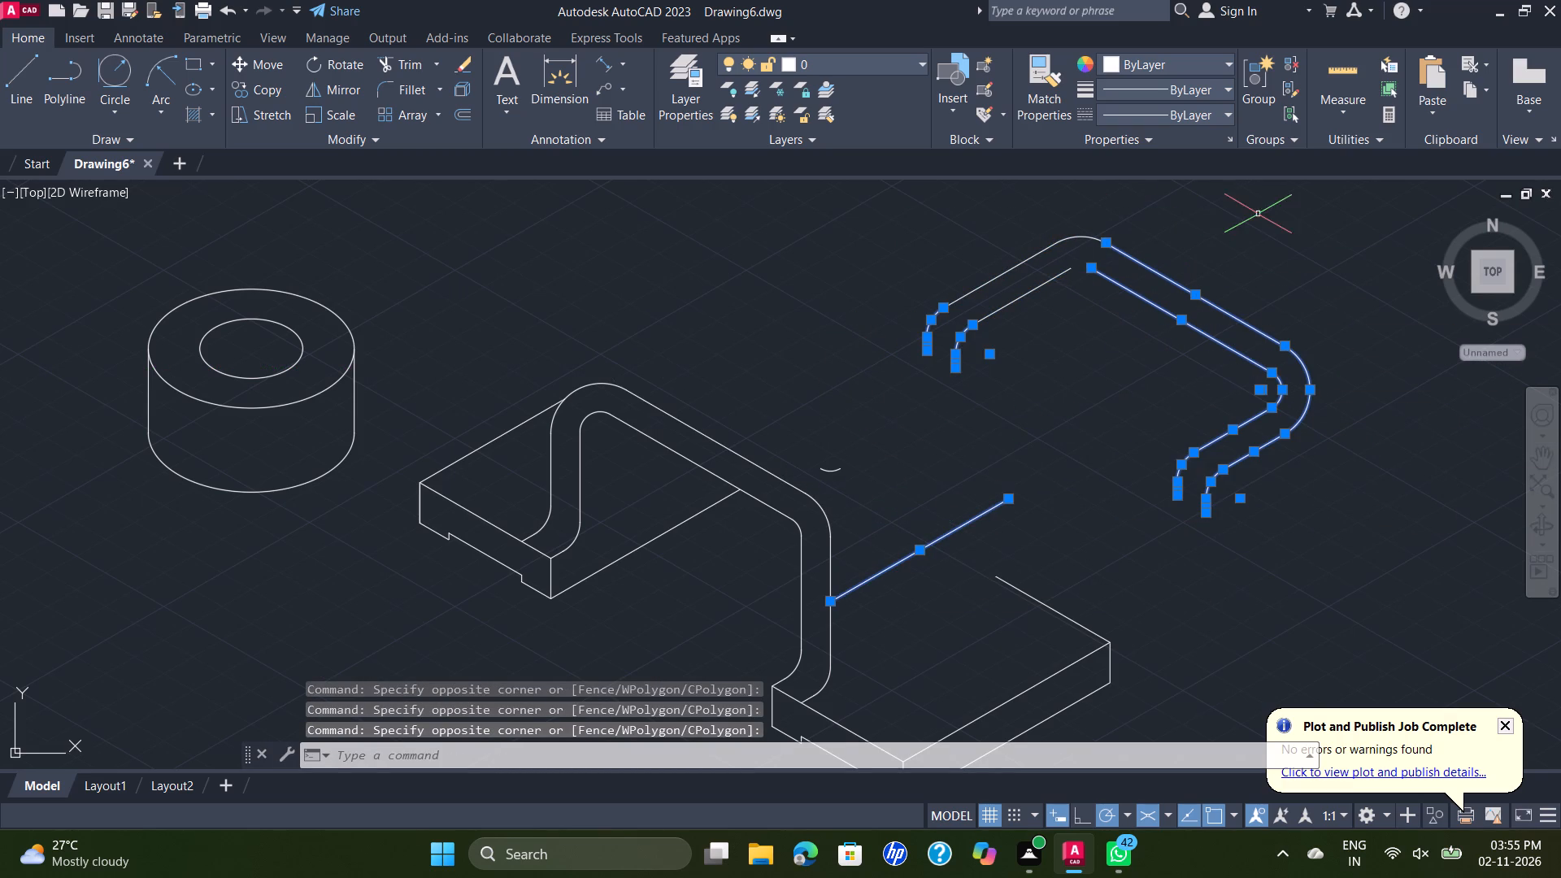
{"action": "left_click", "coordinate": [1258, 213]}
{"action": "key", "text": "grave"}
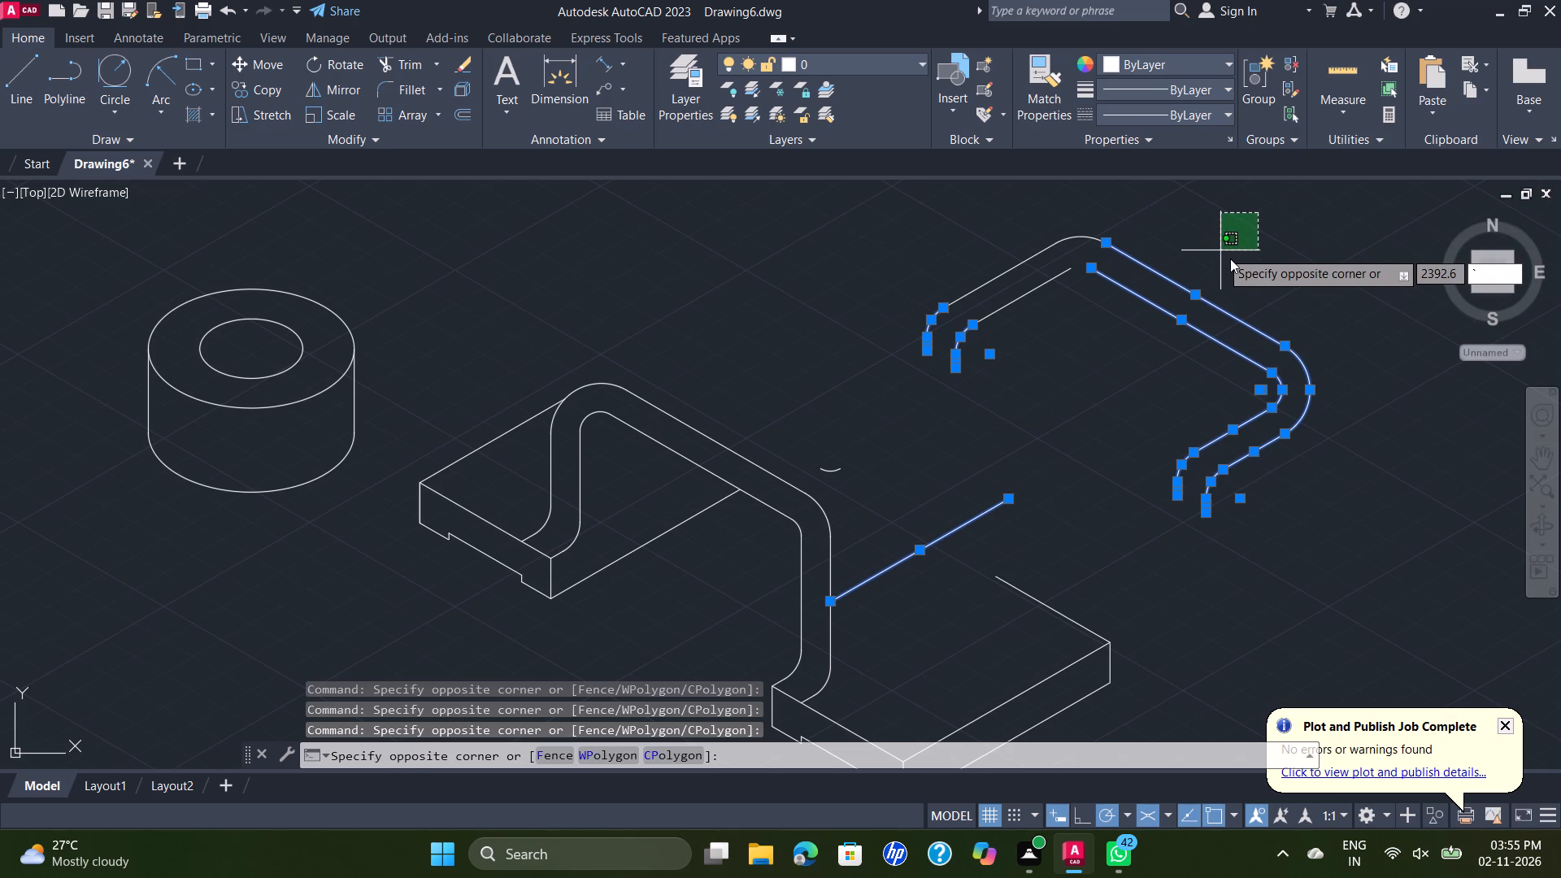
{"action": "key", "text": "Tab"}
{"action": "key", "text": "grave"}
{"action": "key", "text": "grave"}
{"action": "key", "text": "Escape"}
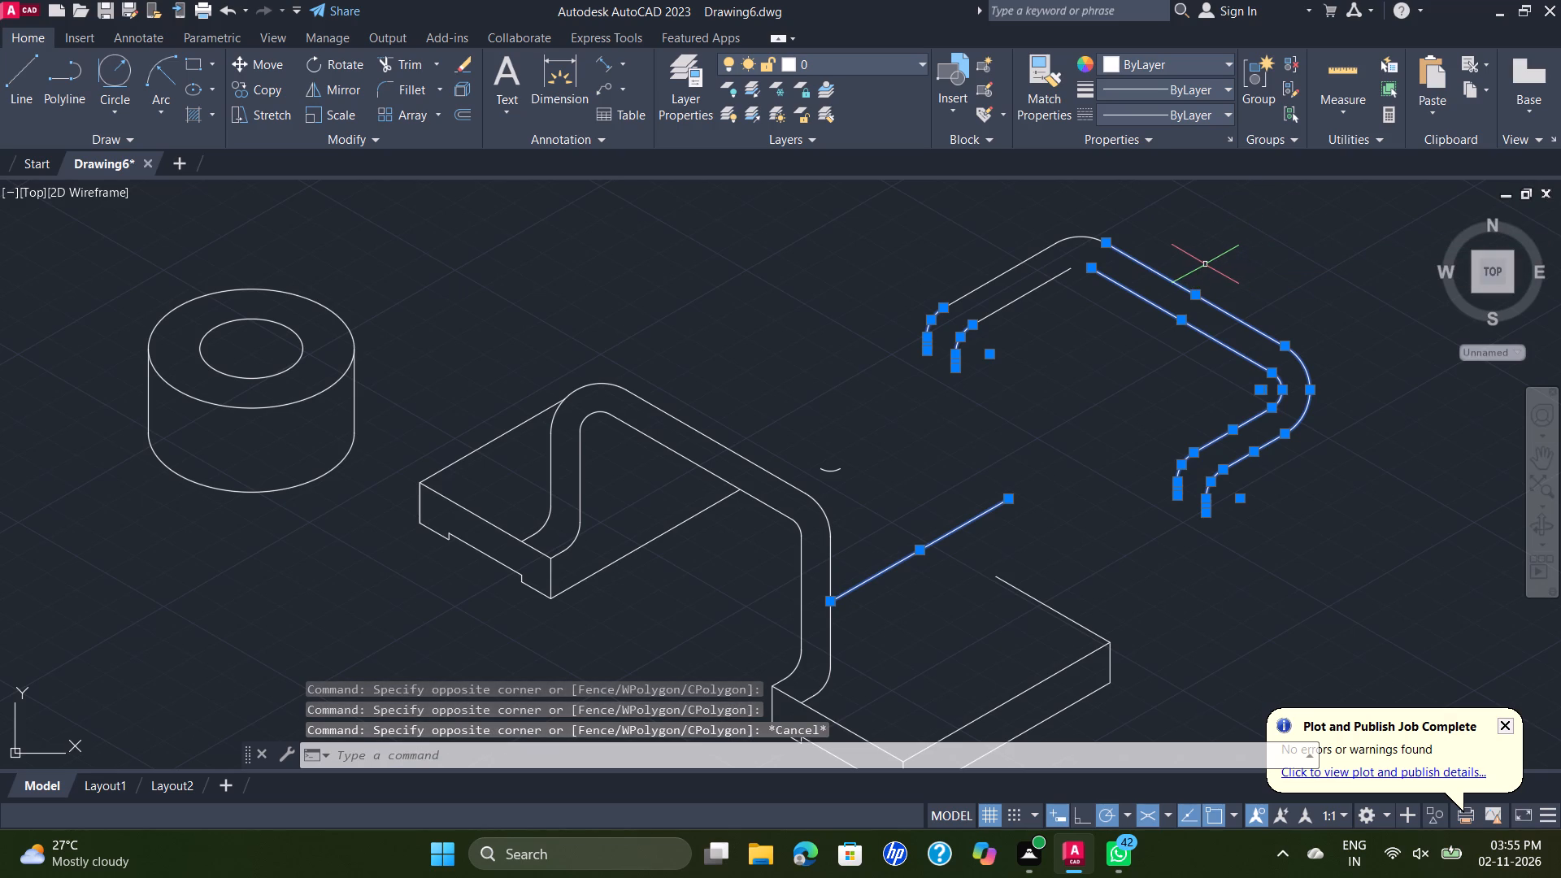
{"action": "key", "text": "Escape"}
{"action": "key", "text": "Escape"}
Mirror the rotated arch profile about a line perpendicular to its sloping outer top edge through that edge's midpoint, erasing the source objects.
{"action": "left_click_drag", "start_coordinate": [1216, 250], "coordinate": [1208, 250]}
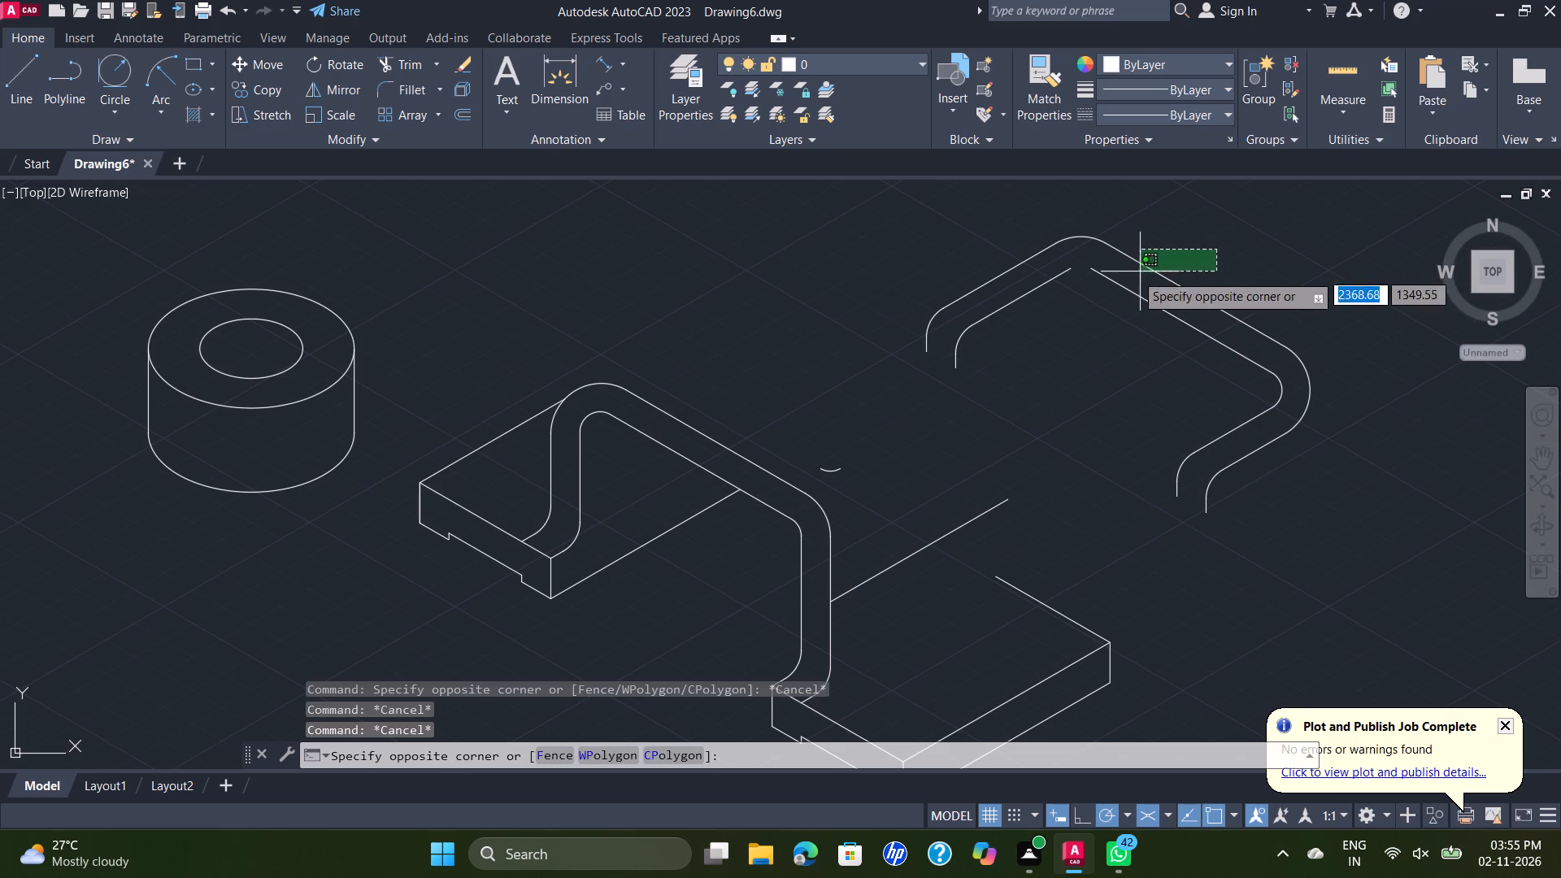
{"action": "left_click", "coordinate": [933, 394]}
{"action": "left_click", "coordinate": [1060, 239]}
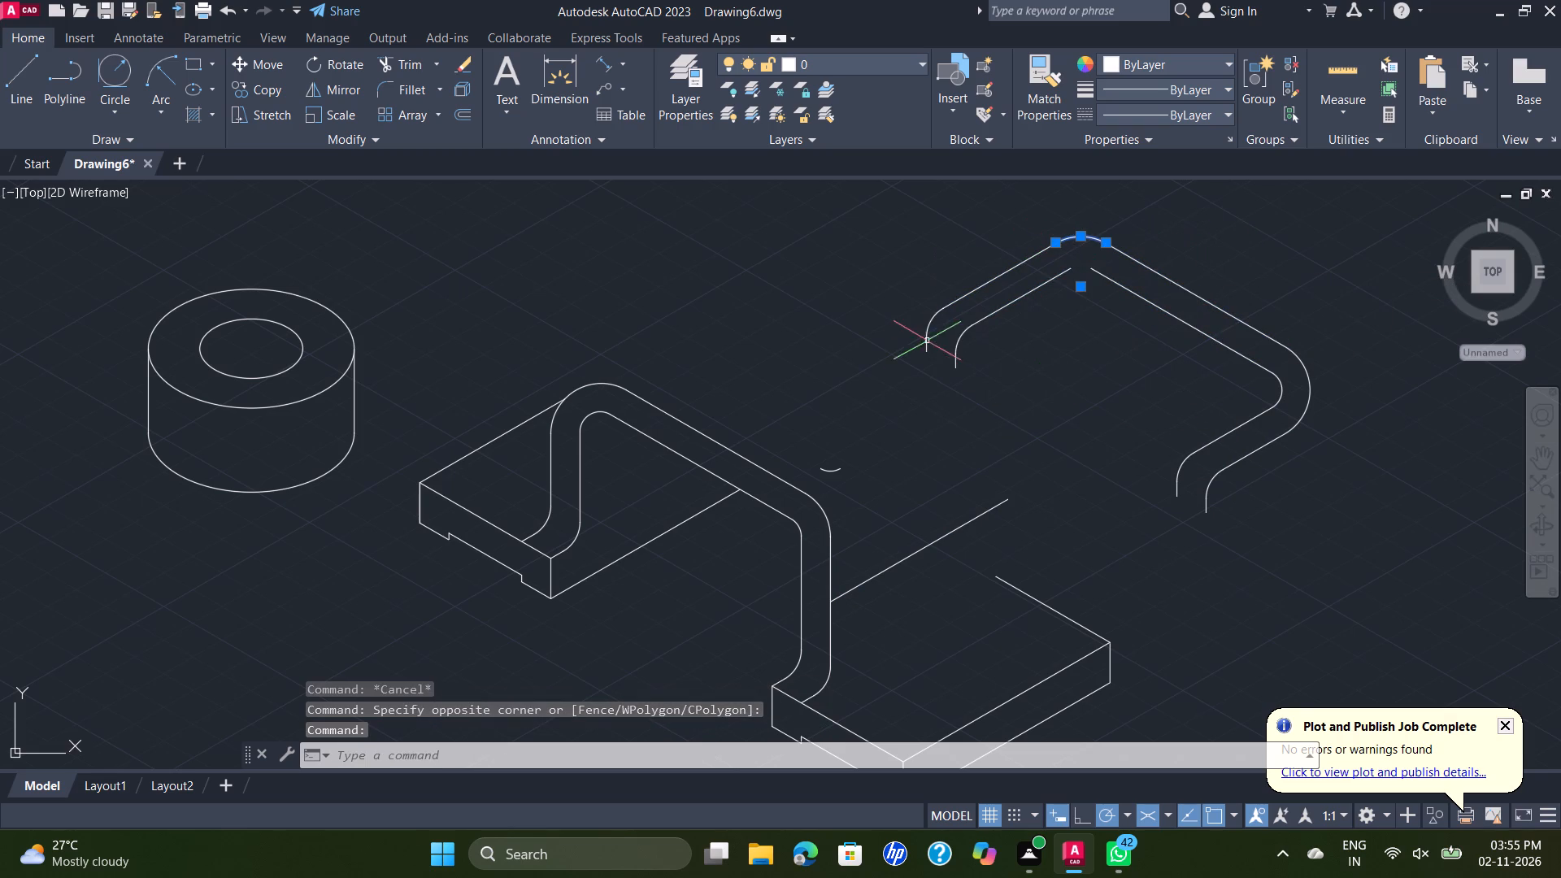
{"action": "left_click", "coordinate": [1288, 218], "text": "shift"}
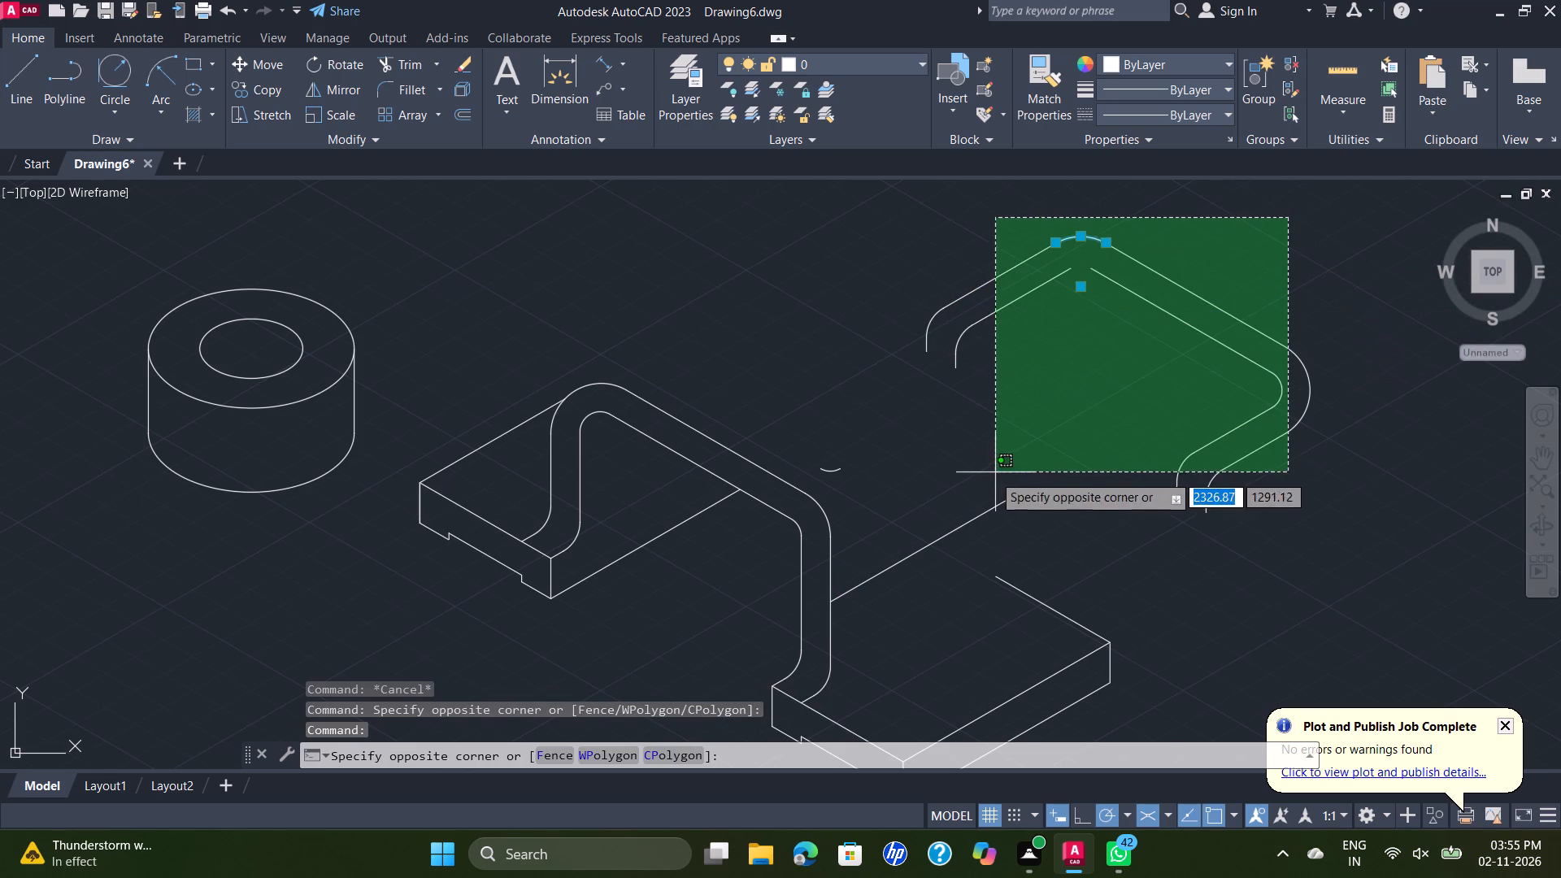
{"action": "left_click", "coordinate": [983, 486], "text": "shift"}
{"action": "left_click", "coordinate": [1100, 378], "text": "shift"}
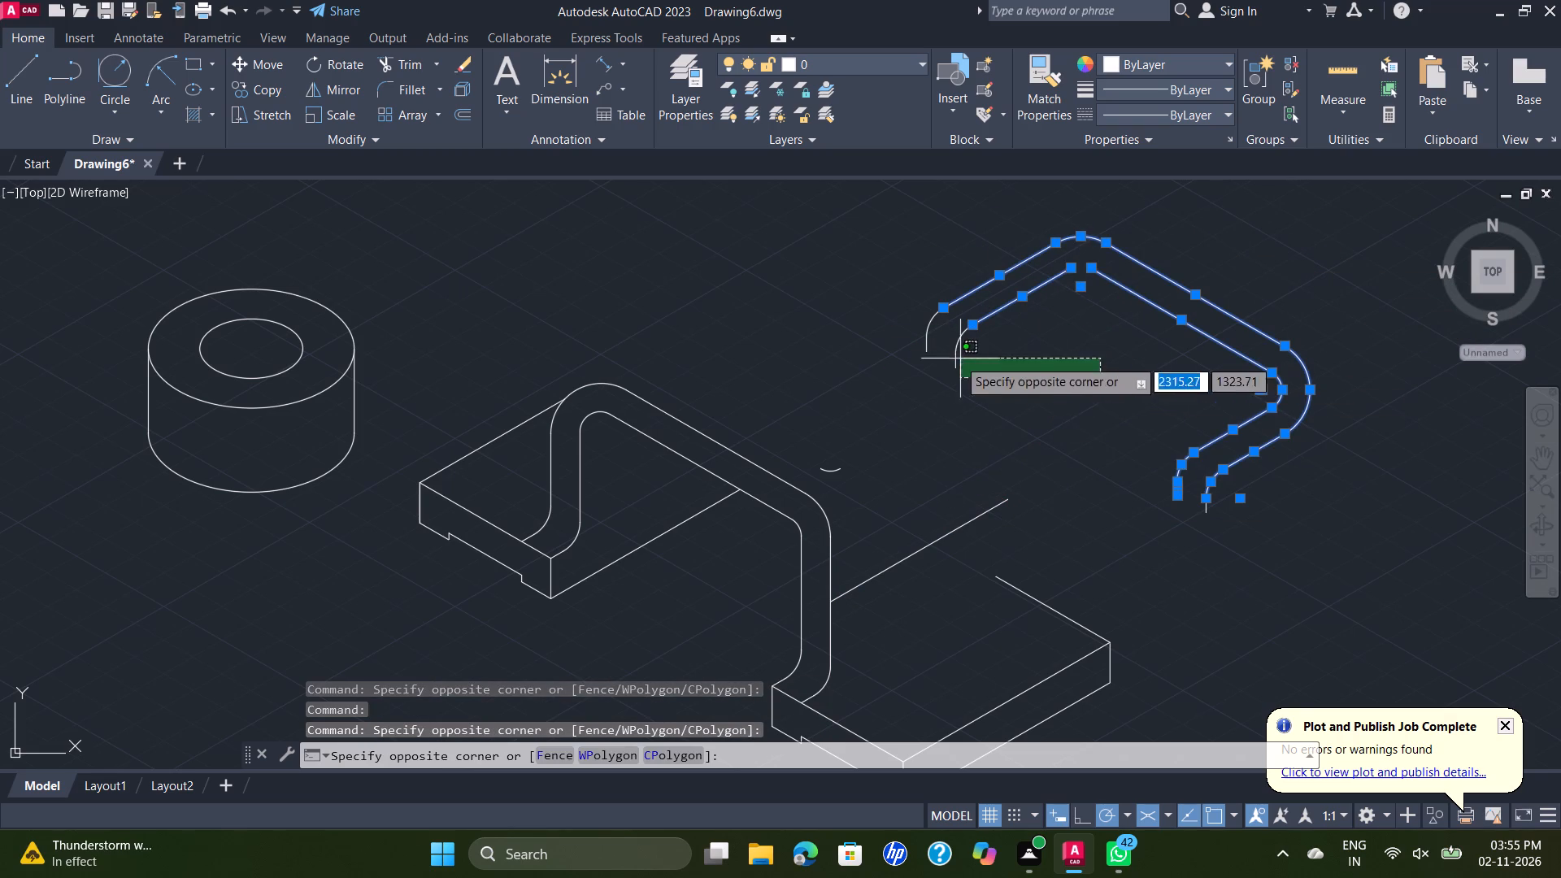
{"action": "left_click", "coordinate": [882, 330], "text": "shift"}
{"action": "left_click", "coordinate": [1313, 491], "text": "shift"}
{"action": "left_click", "coordinate": [1145, 515], "text": "shift"}
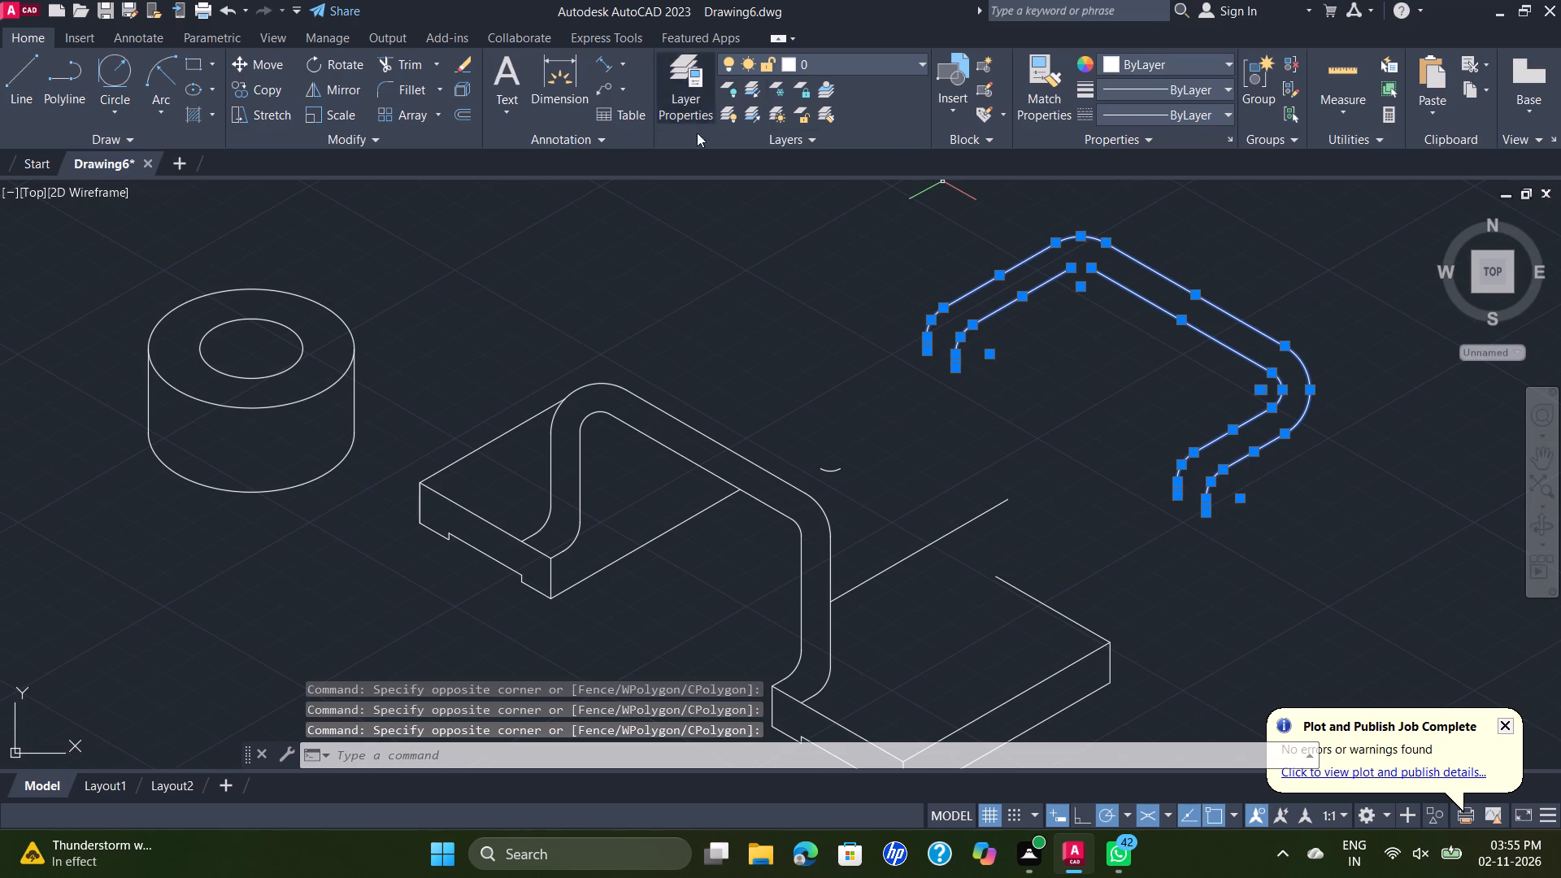
{"action": "left_click", "coordinate": [347, 90]}
{"action": "left_click", "coordinate": [1194, 293]}
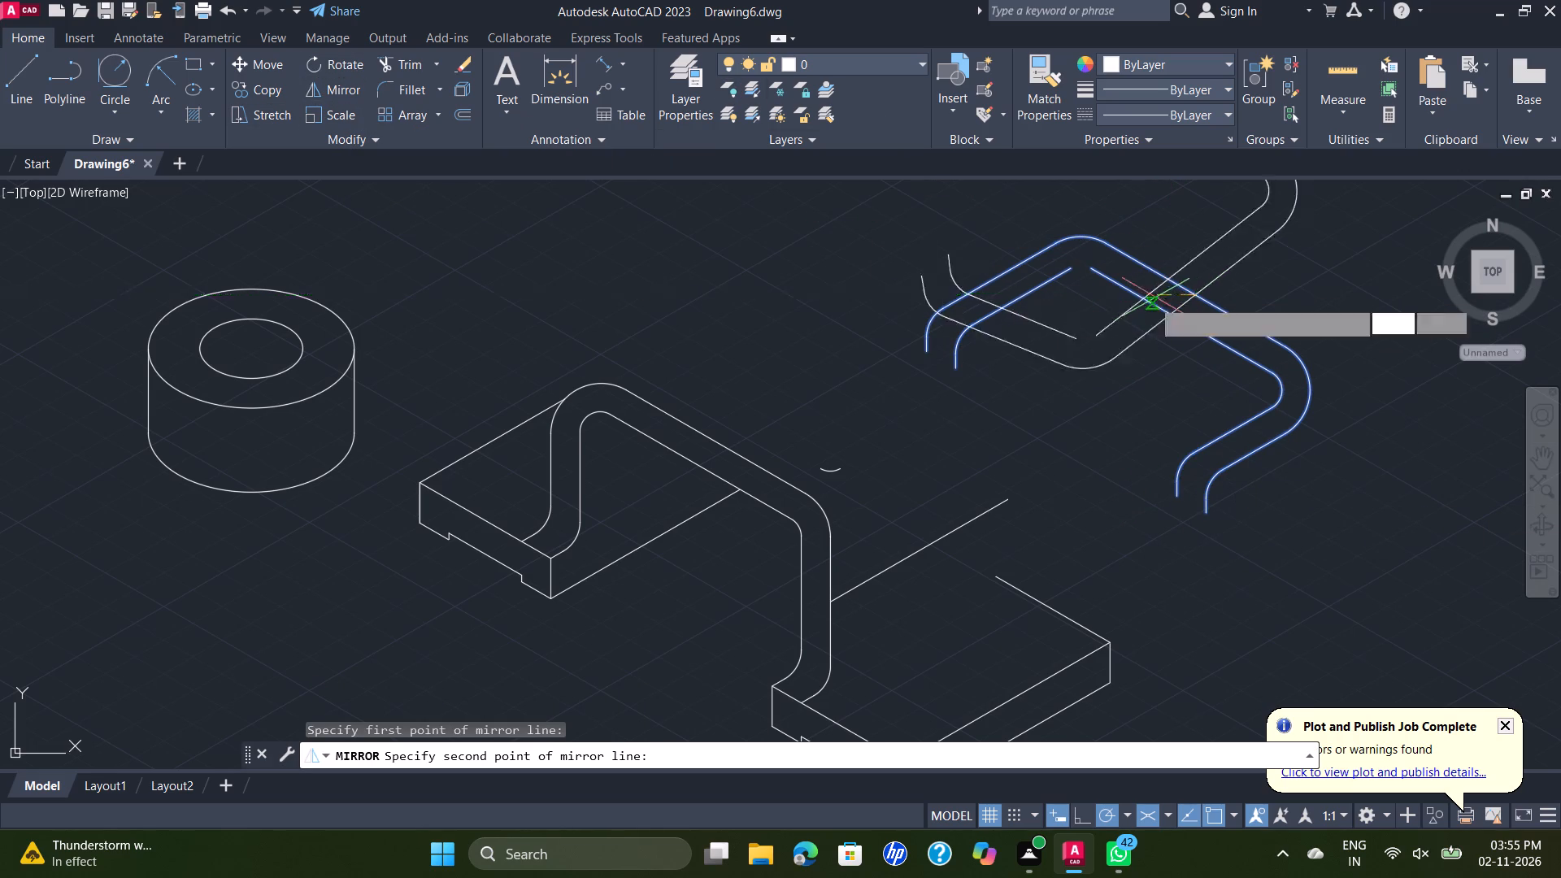
{"action": "left_click", "coordinate": [1146, 371]}
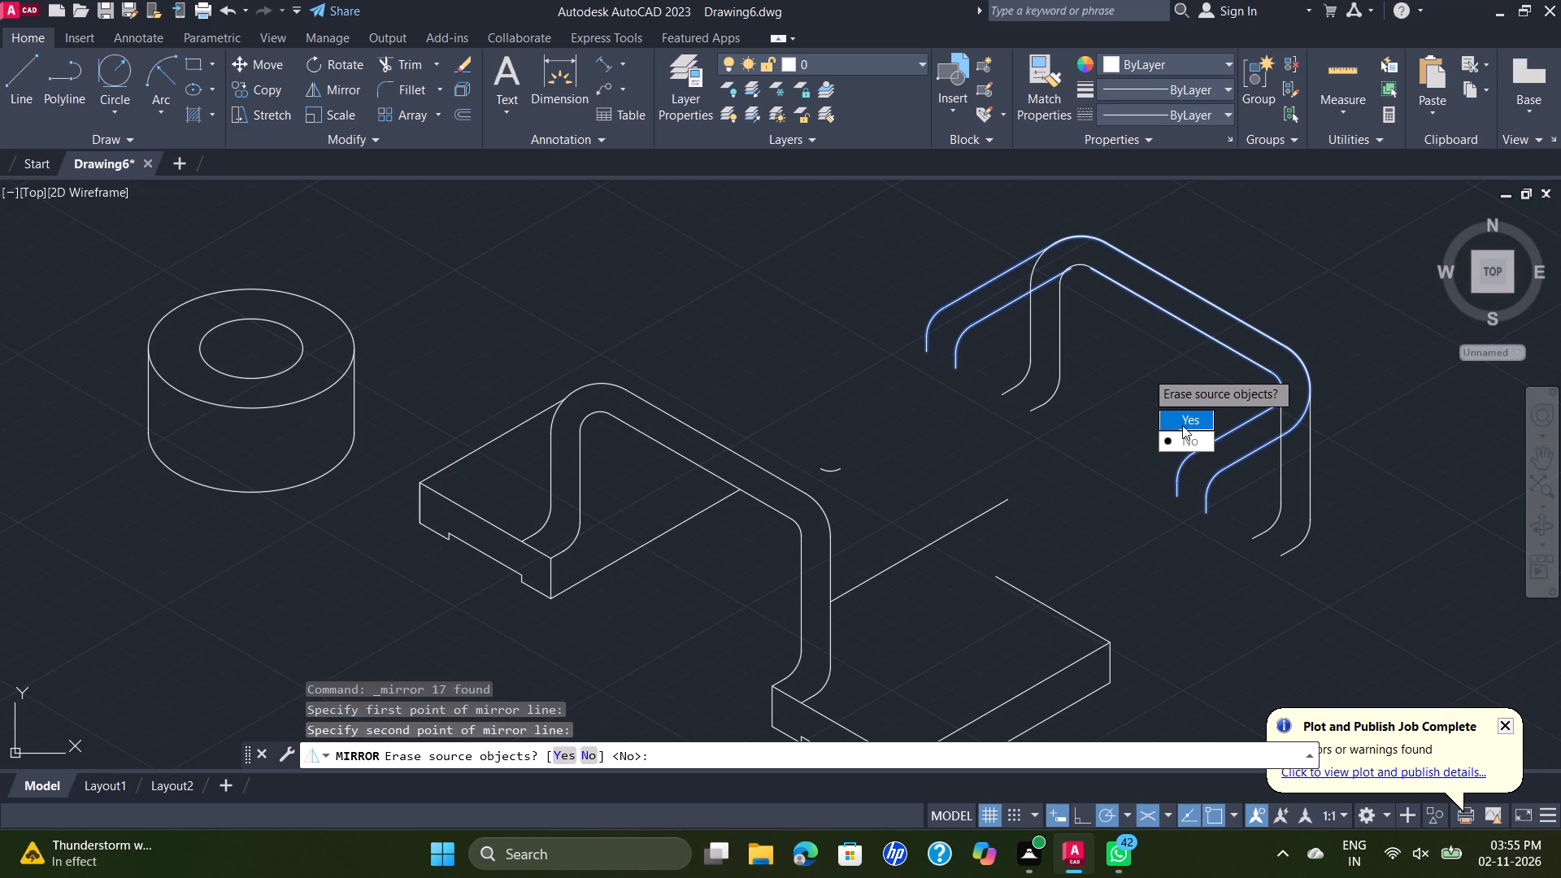
{"action": "left_click_drag", "start_coordinate": [1176, 426], "coordinate": [1146, 371]}
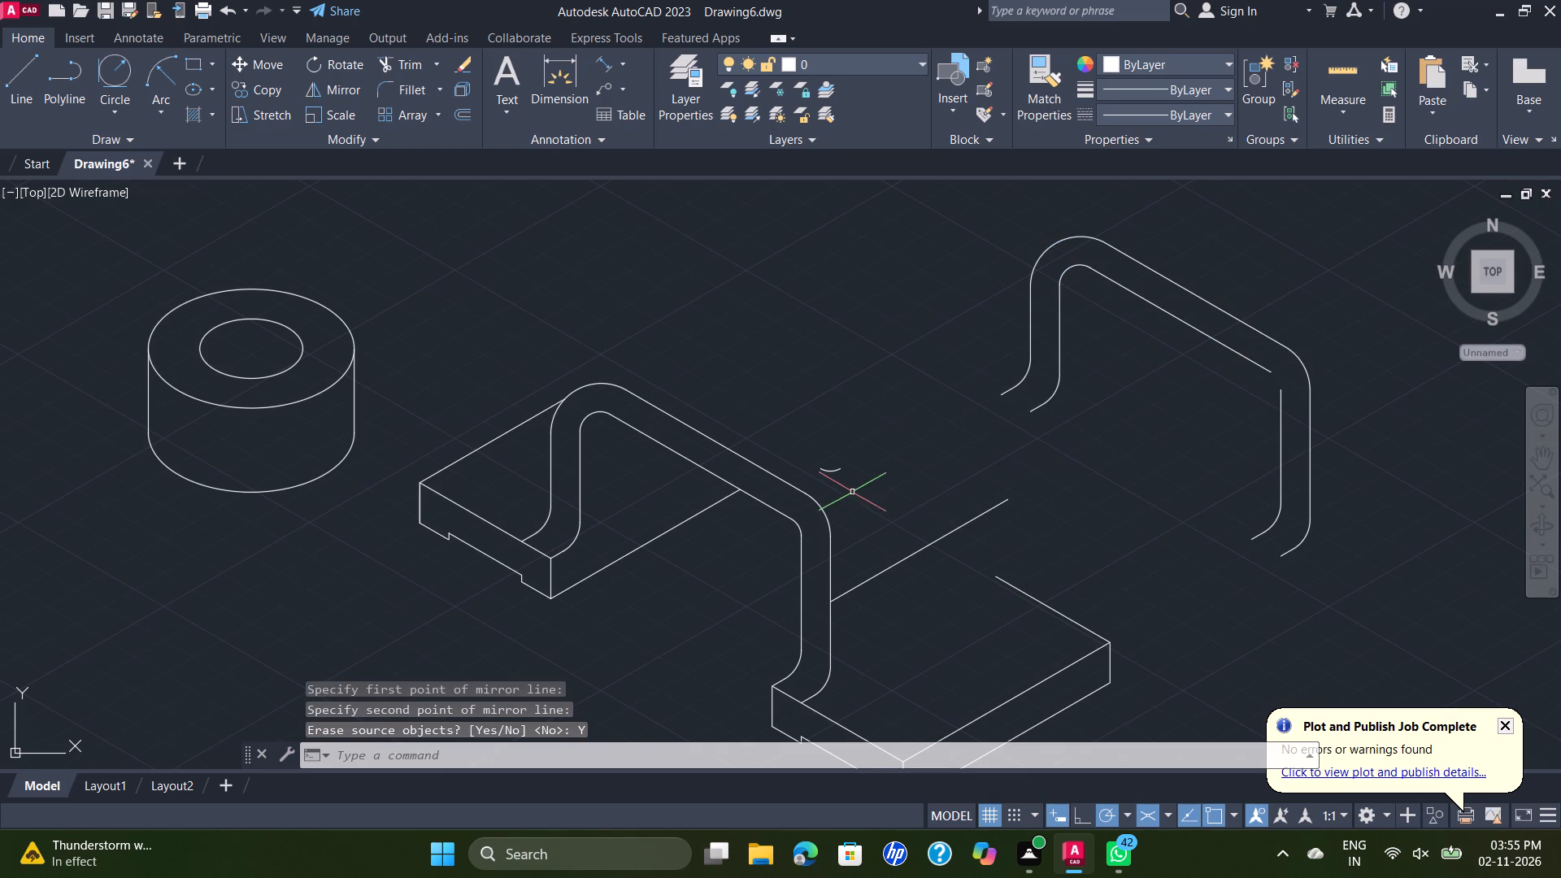
Fillet the mirrored arch's inner right-hand vertical edge and inner sloping top edge with radius 15.
{"action": "scroll", "coordinate": [1298, 364], "scroll_direction": "up", "scroll_amount": 2}
{"action": "scroll", "coordinate": [1302, 359], "scroll_direction": "down", "scroll_amount": 2}
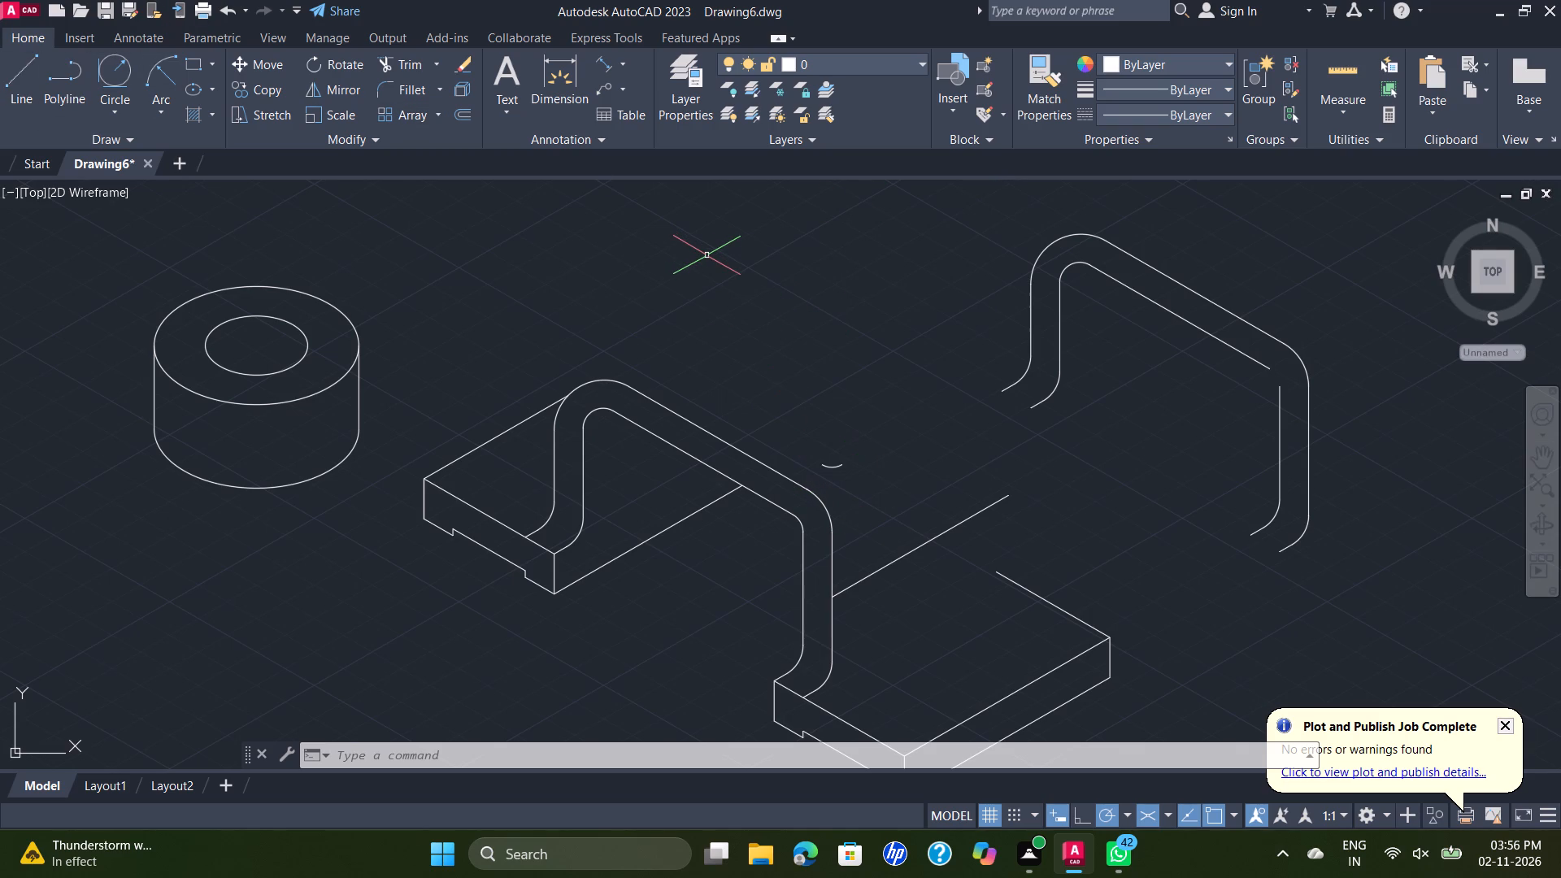
{"action": "key", "text": "f"}
{"action": "key", "text": "Return"}
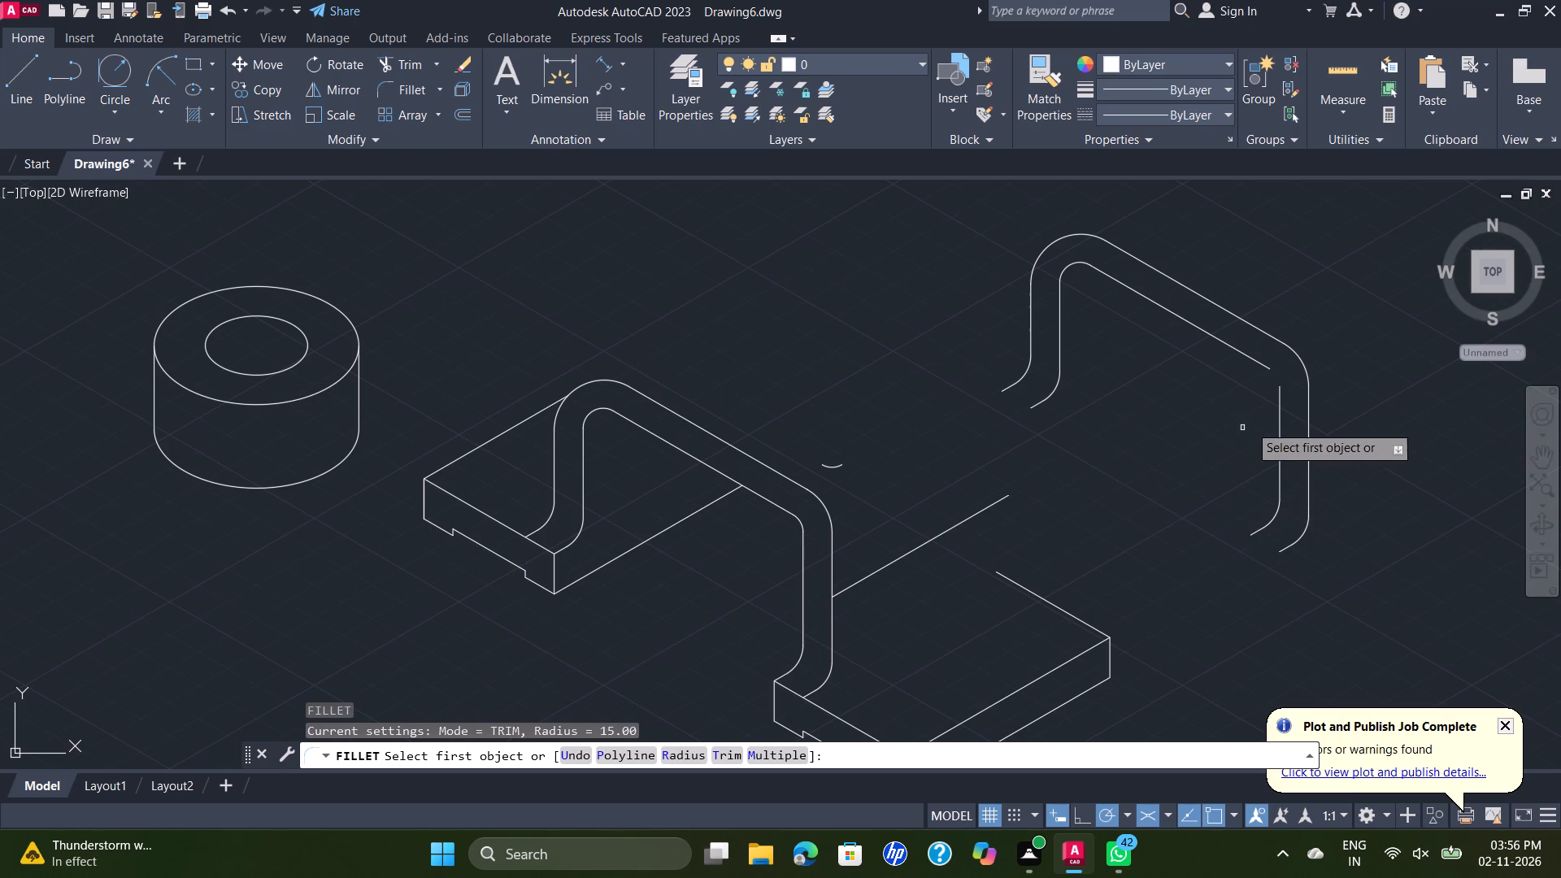
{"action": "left_click", "coordinate": [1277, 420]}
{"action": "left_click", "coordinate": [1259, 361]}
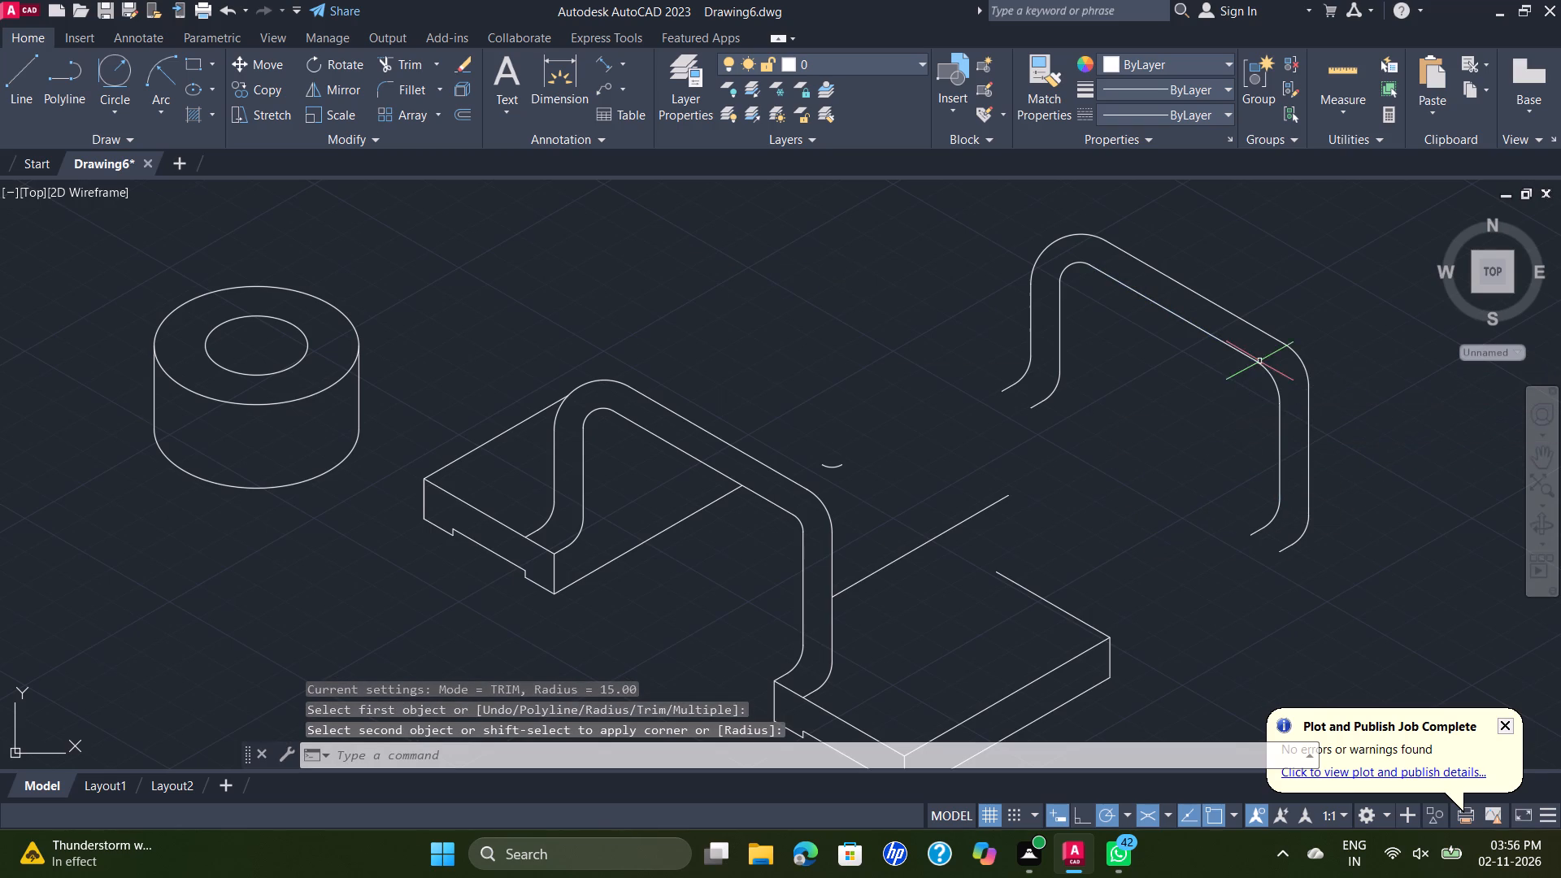
{"action": "key", "text": "Escape"}
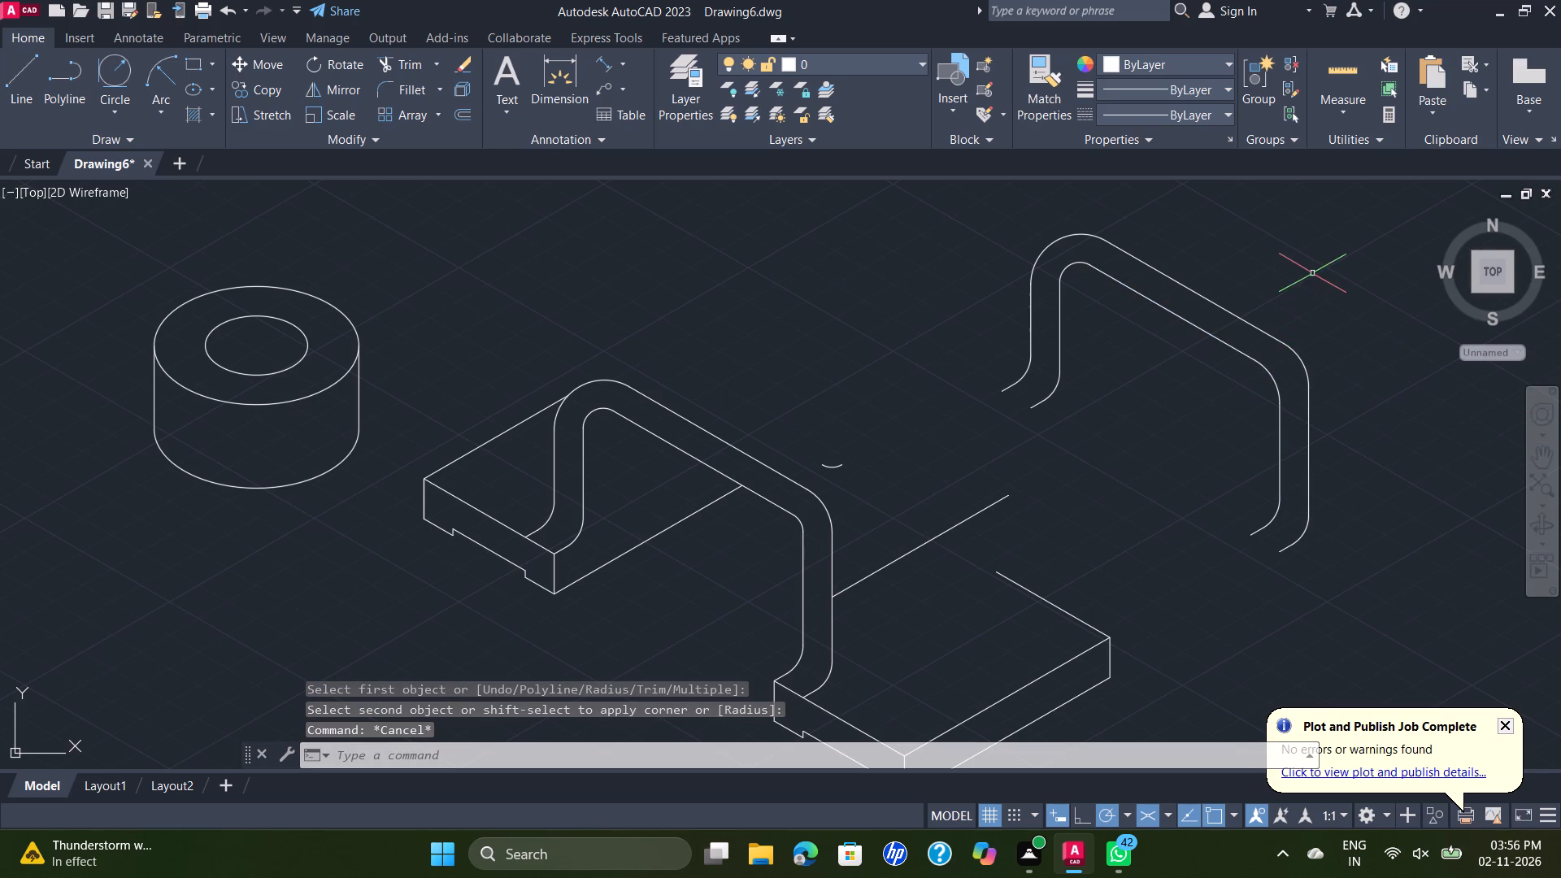
Move the complete mirrored arch from its outer right vertical edge's midpoint to the free end of the sloping line behind the front arch.
{"action": "left_click", "coordinate": [1357, 299]}
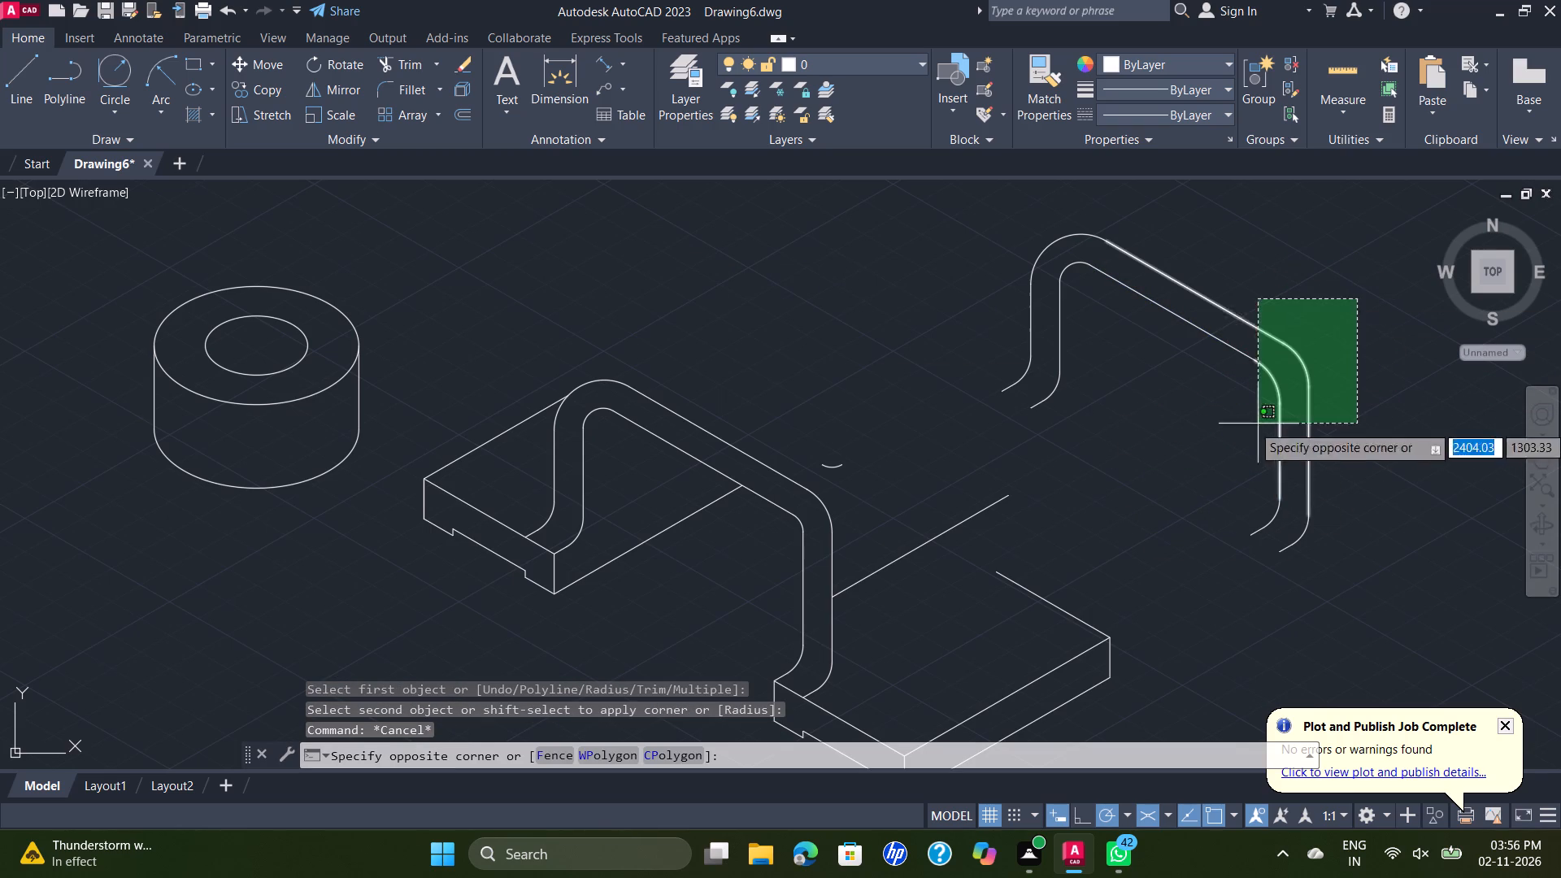
{"action": "left_click", "coordinate": [967, 440]}
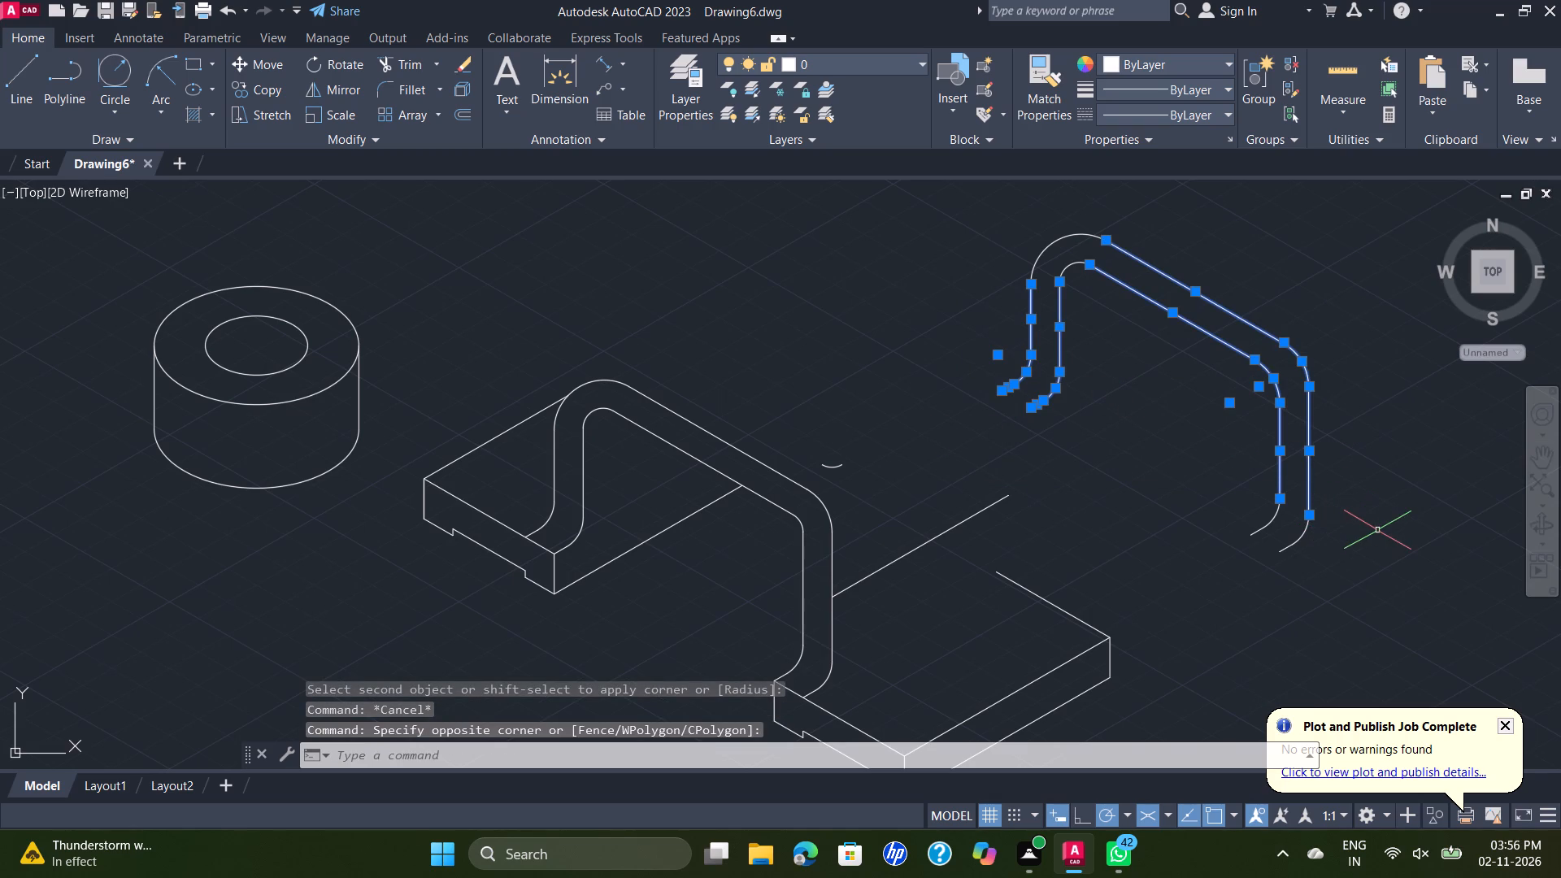
{"action": "left_click_drag", "start_coordinate": [1372, 546], "coordinate": [1361, 550], "text": "shift"}
{"action": "left_click", "coordinate": [1141, 519], "text": "shift"}
{"action": "left_click", "coordinate": [1131, 186], "text": "shift"}
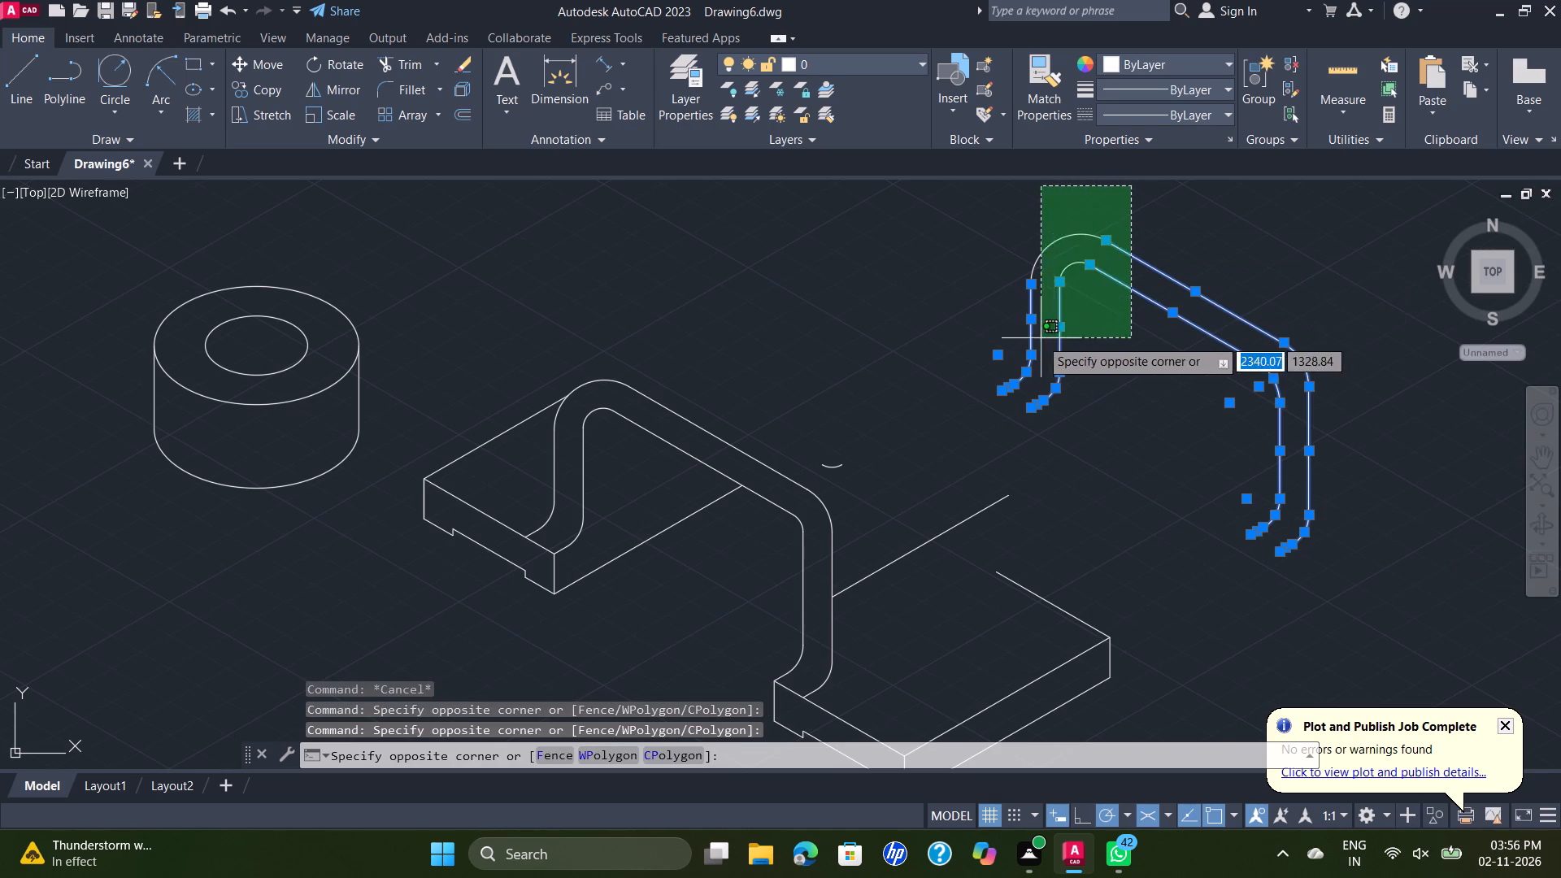
{"action": "left_click", "coordinate": [1040, 339], "text": "shift"}
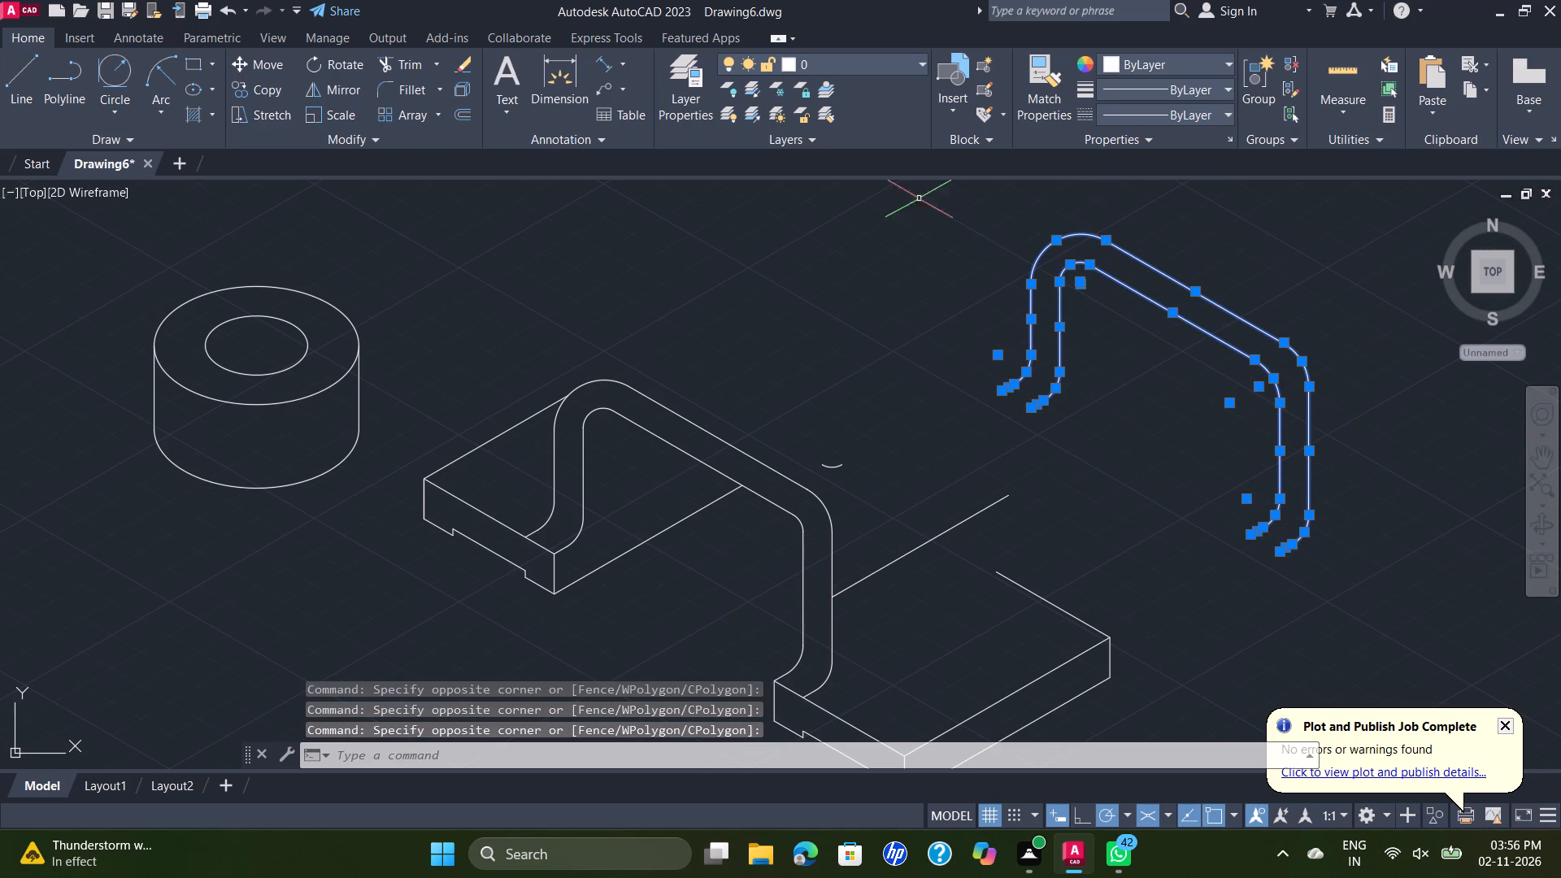
{"action": "key", "text": "m"}
{"action": "key", "text": "Return"}
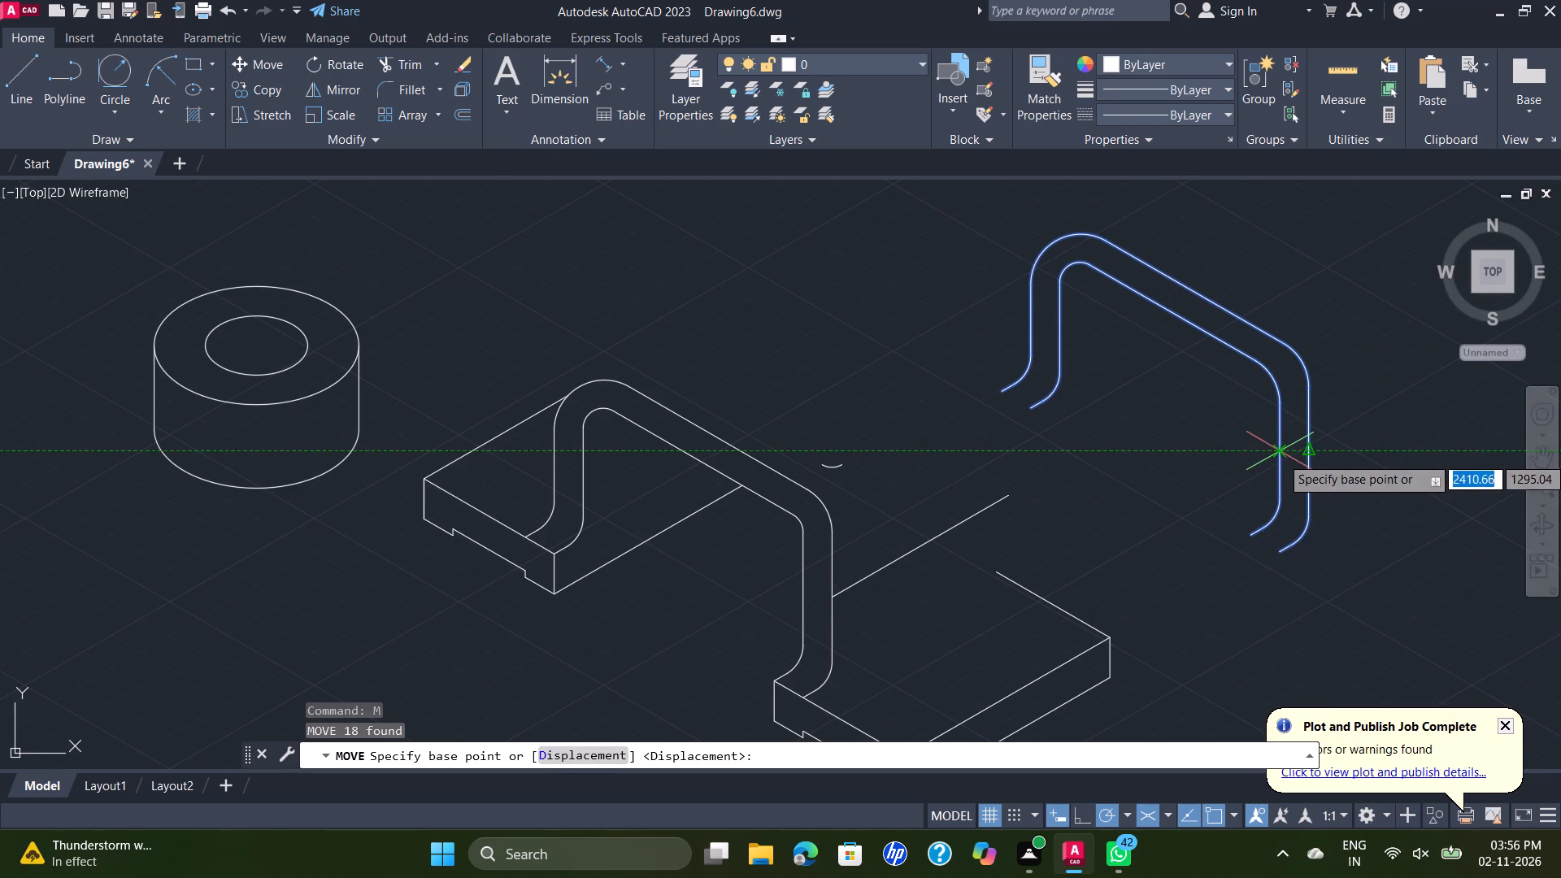
{"action": "left_click", "coordinate": [1309, 453]}
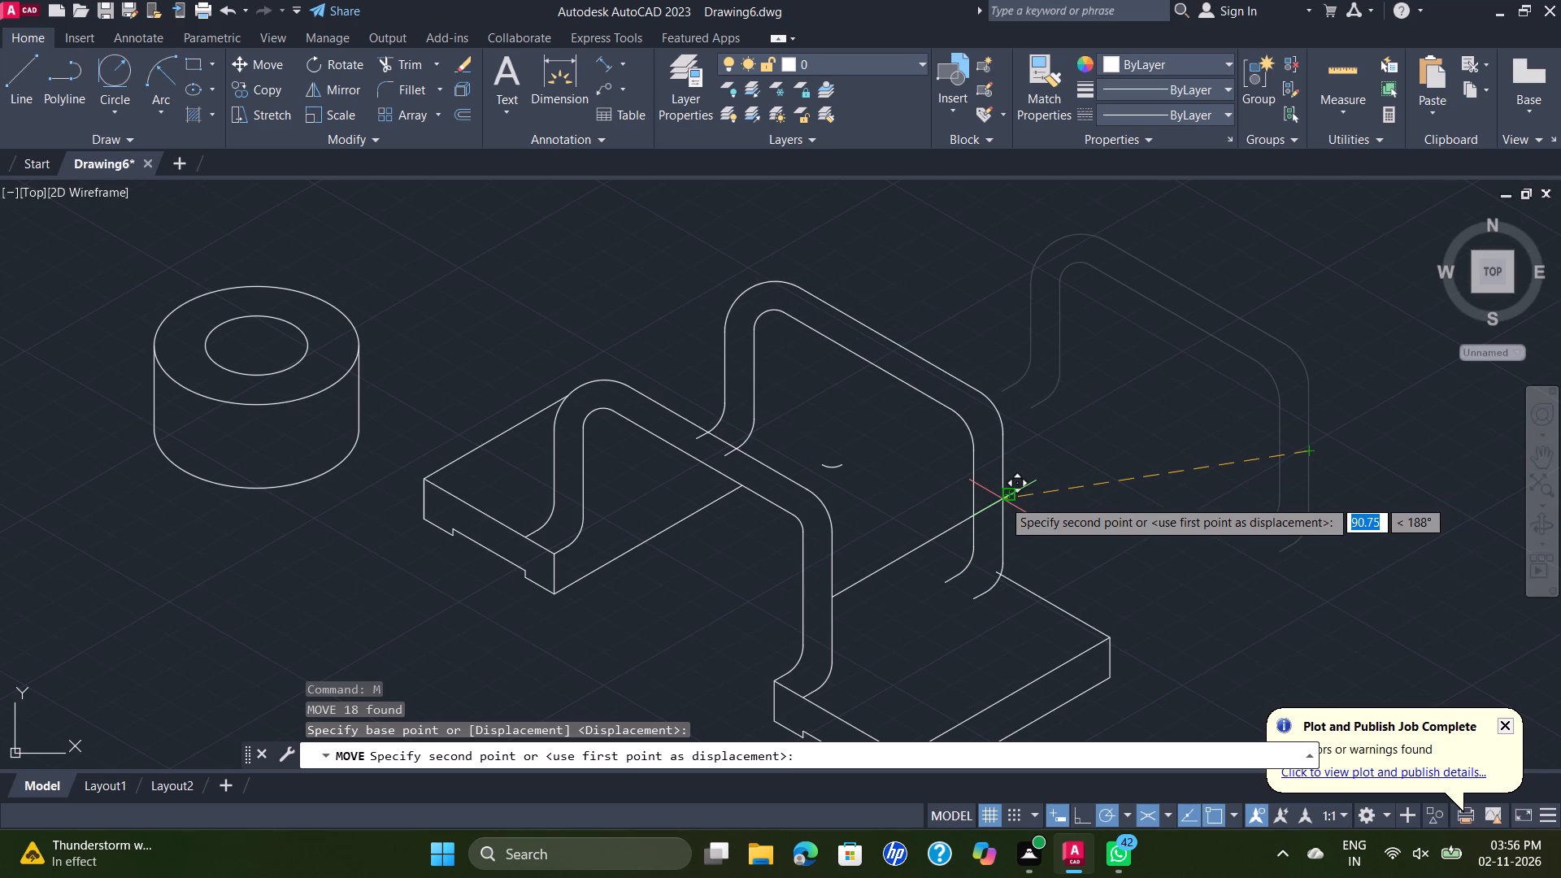
{"action": "scroll", "coordinate": [1005, 498], "scroll_direction": "up", "scroll_amount": 3}
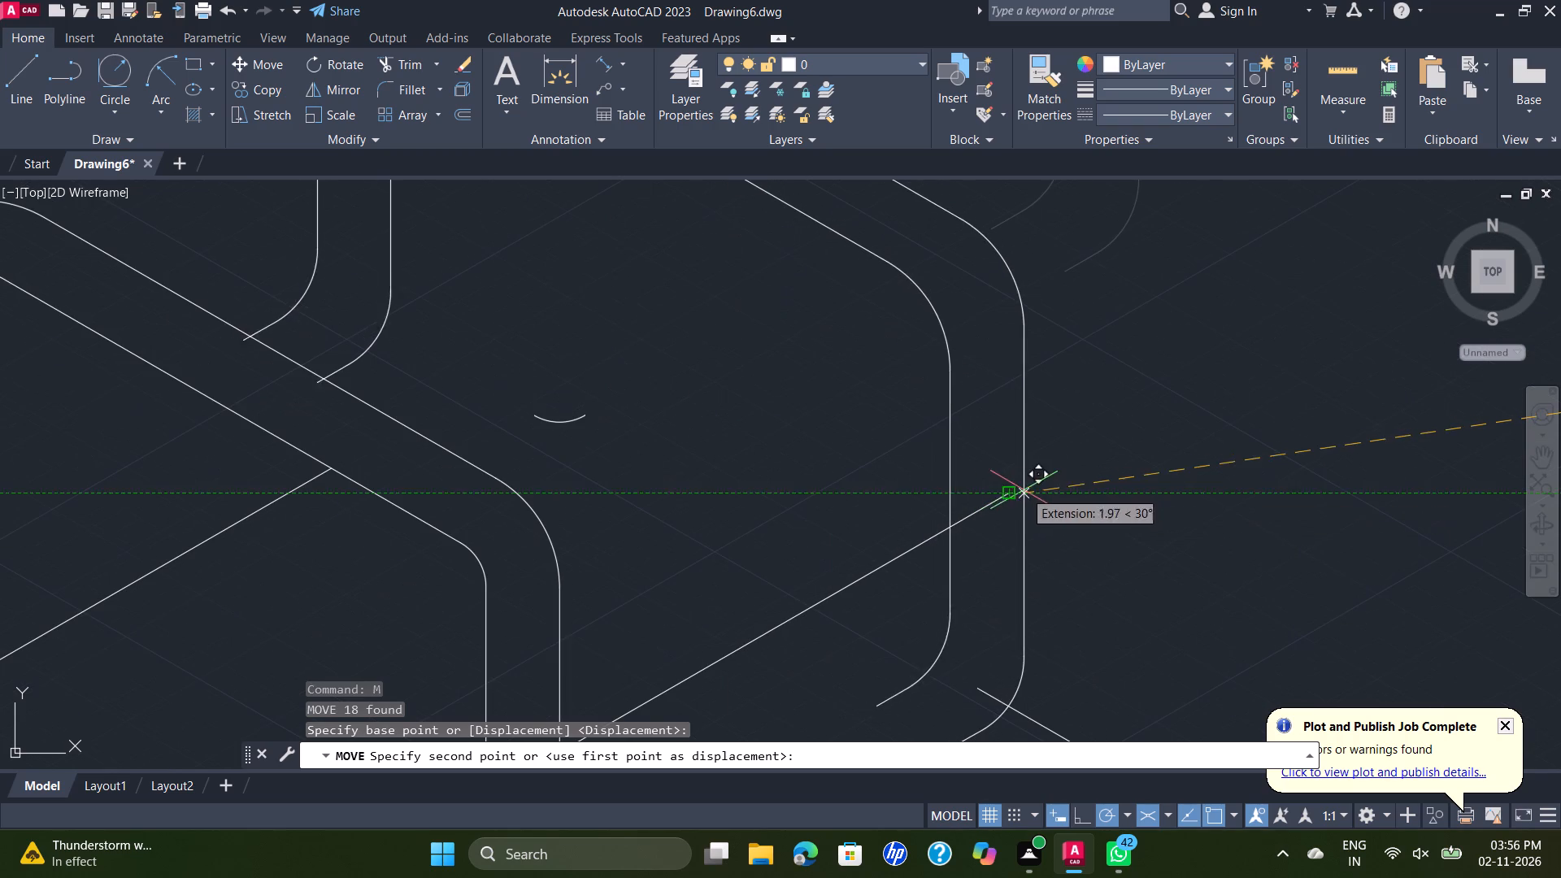
{"action": "left_click", "coordinate": [1003, 496]}
{"action": "scroll", "coordinate": [1100, 482], "scroll_direction": "down", "scroll_amount": 1}
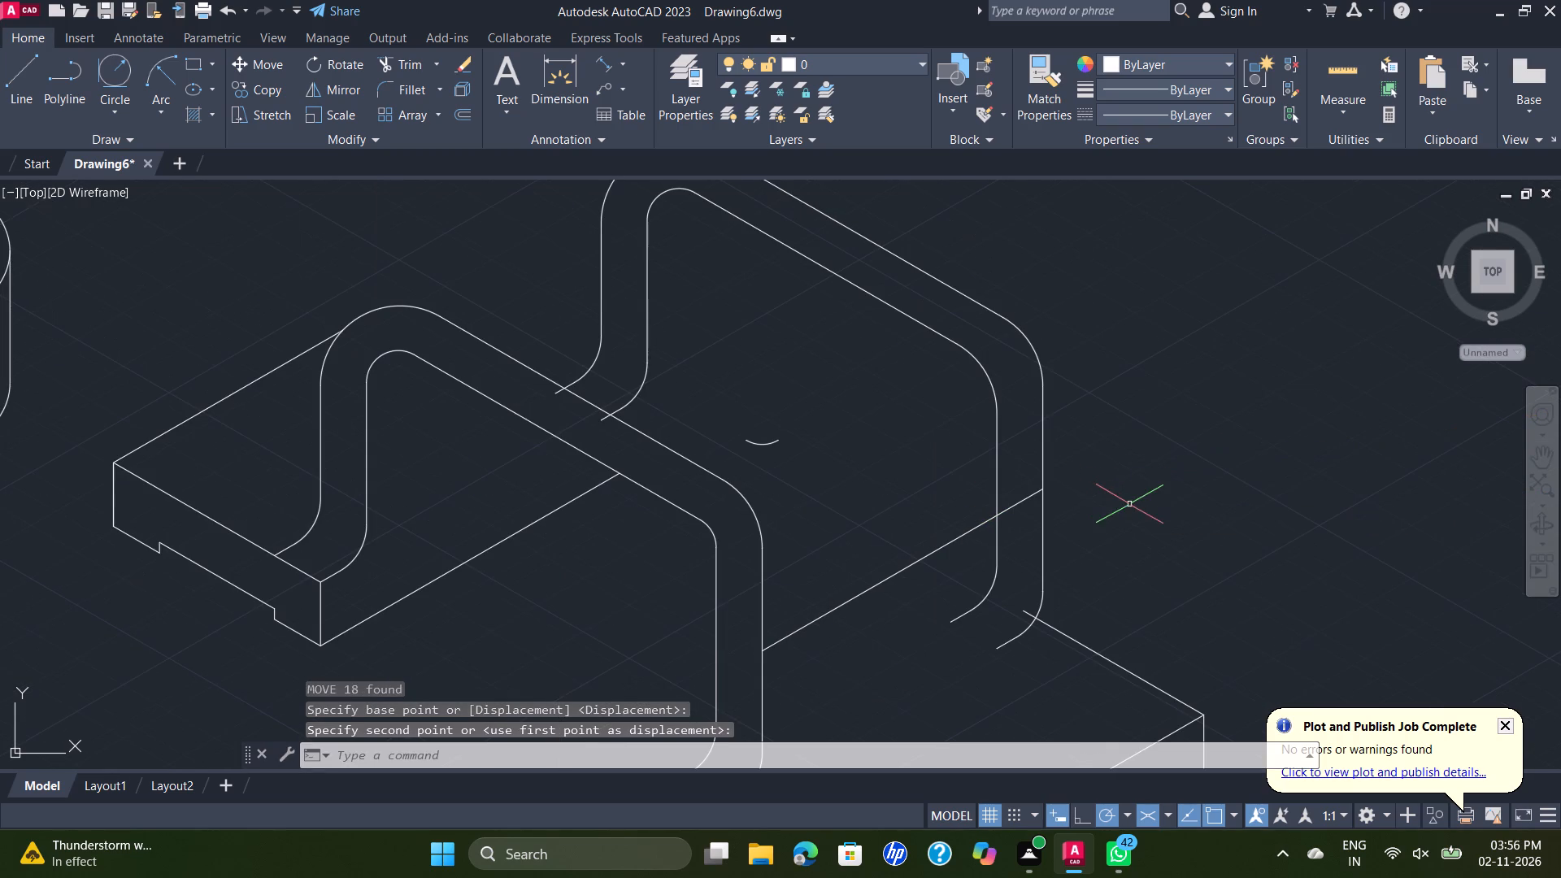
{"action": "key", "text": "Escape"}
Erase the rear arch's inner right vertical edge, its lower bend with end segment, its upper bend, and the inner sloping top edge.
{"action": "left_click", "coordinate": [999, 475]}
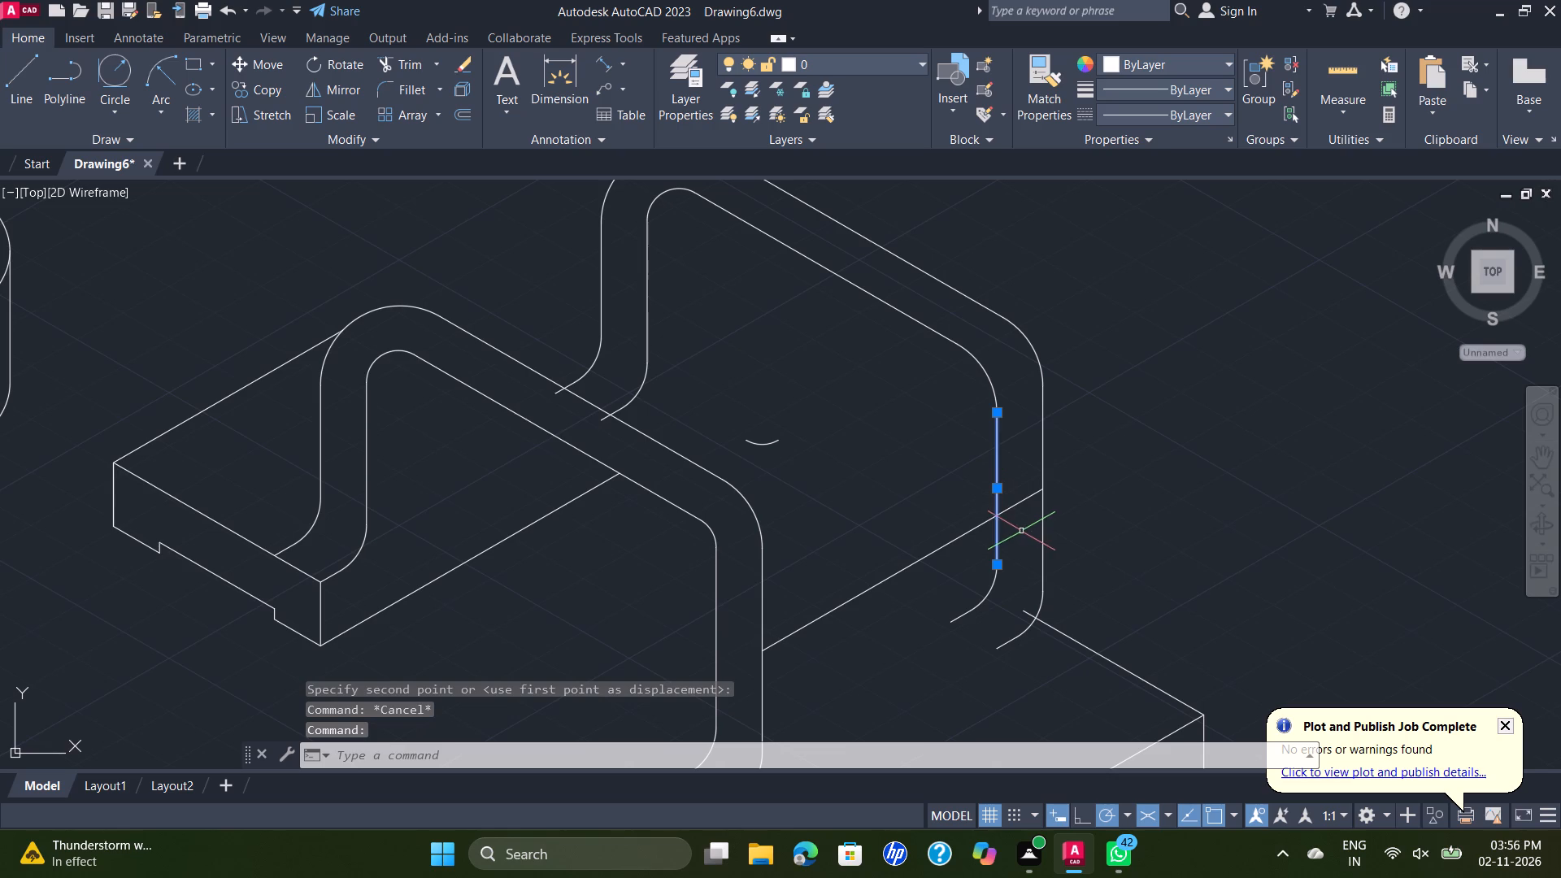
{"action": "left_click", "coordinate": [1012, 552]}
{"action": "left_click", "coordinate": [965, 593]}
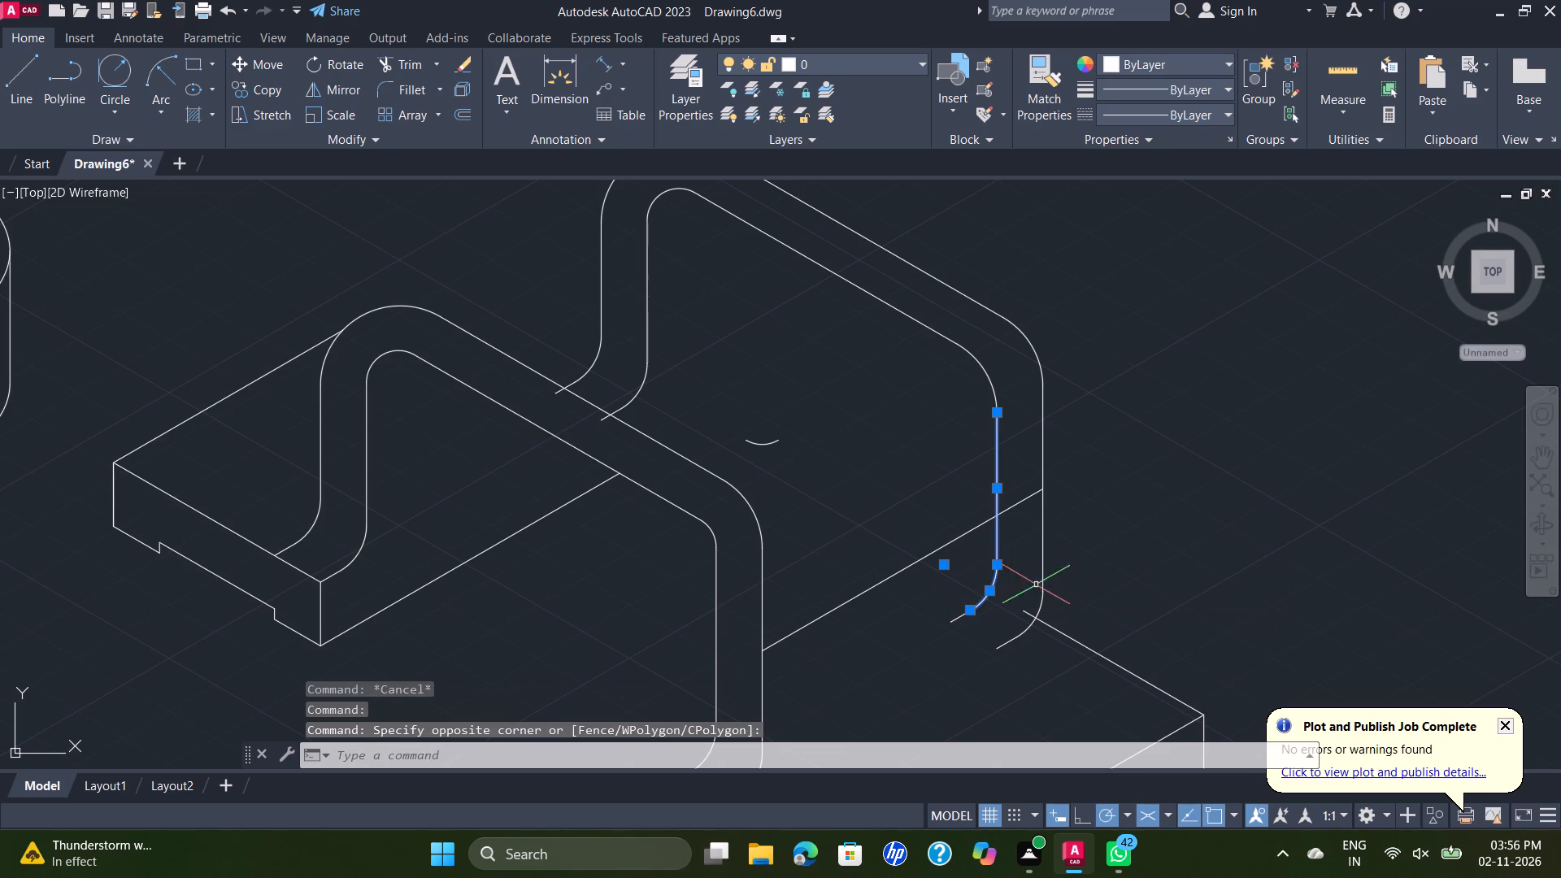
{"action": "key", "text": "Delete"}
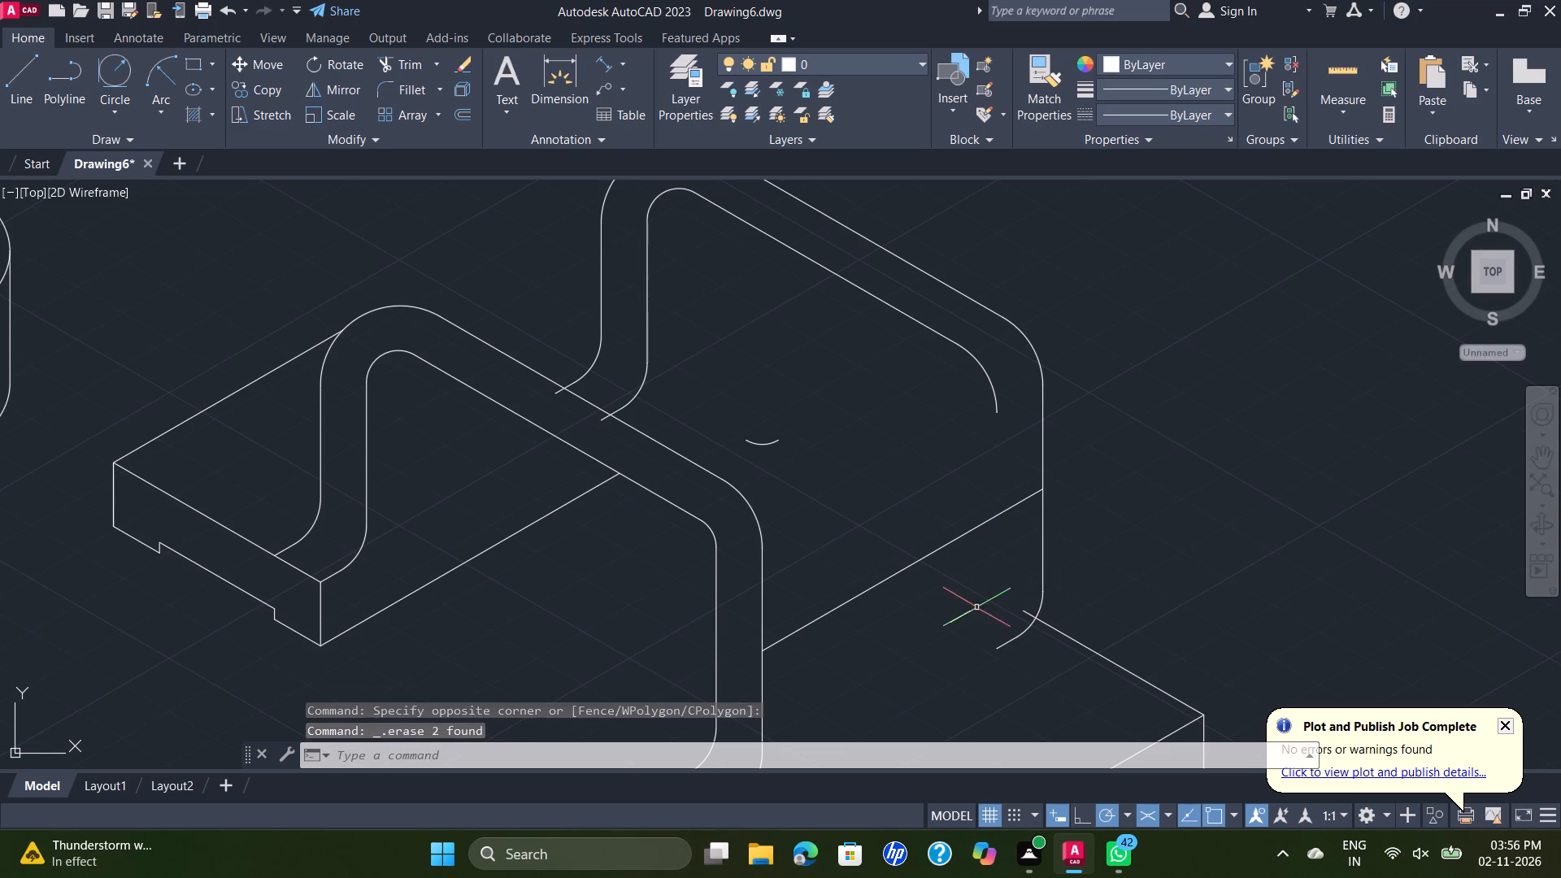
{"action": "left_click", "coordinate": [971, 614]}
{"action": "key", "text": "Delete"}
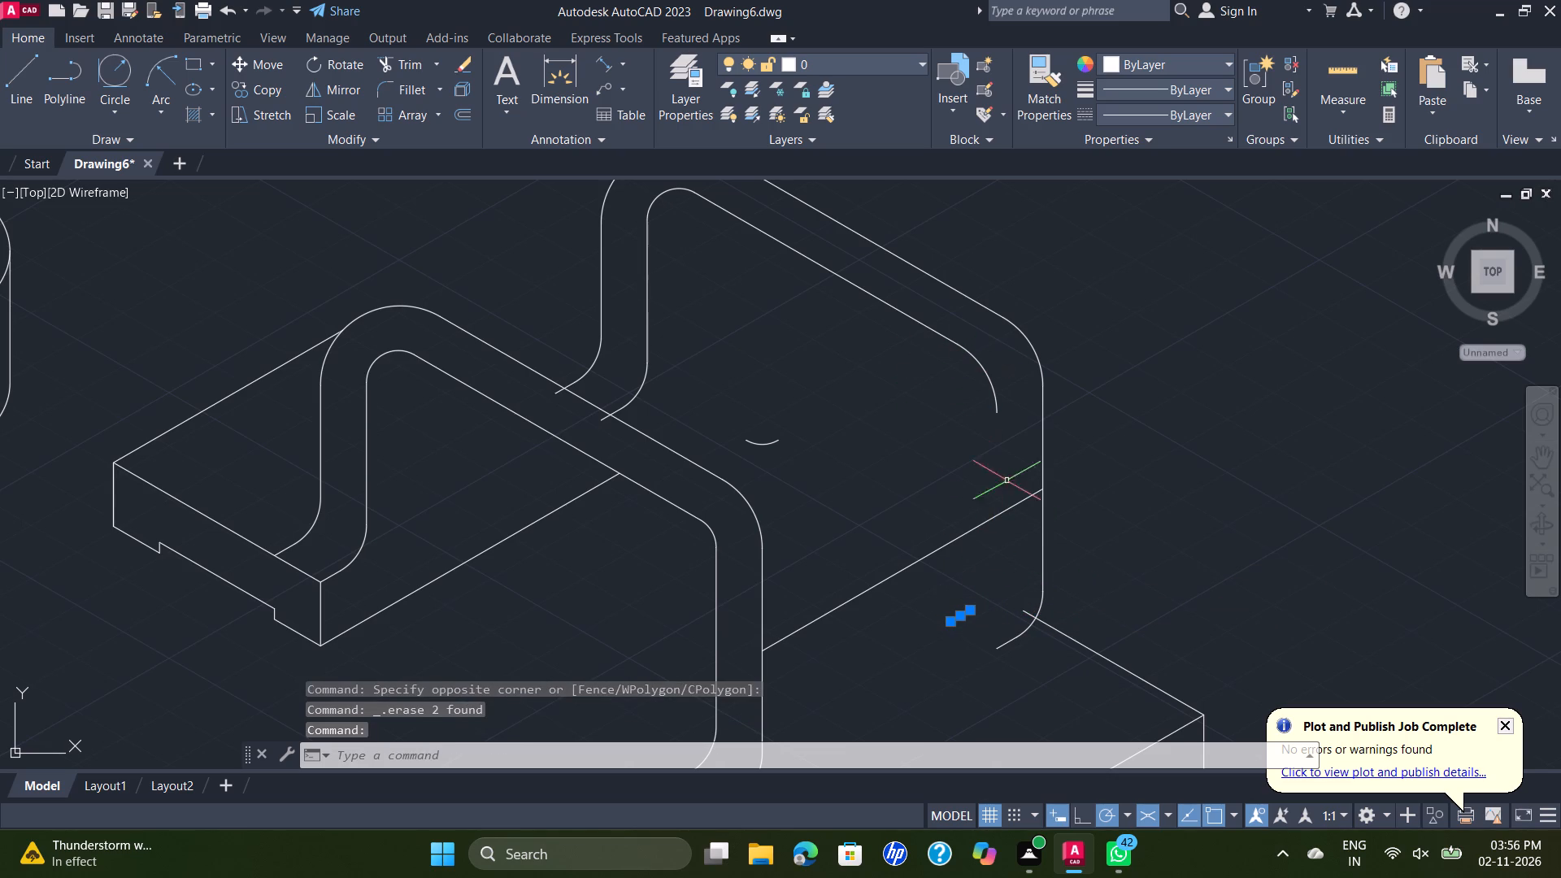
{"action": "key", "text": "Delete"}
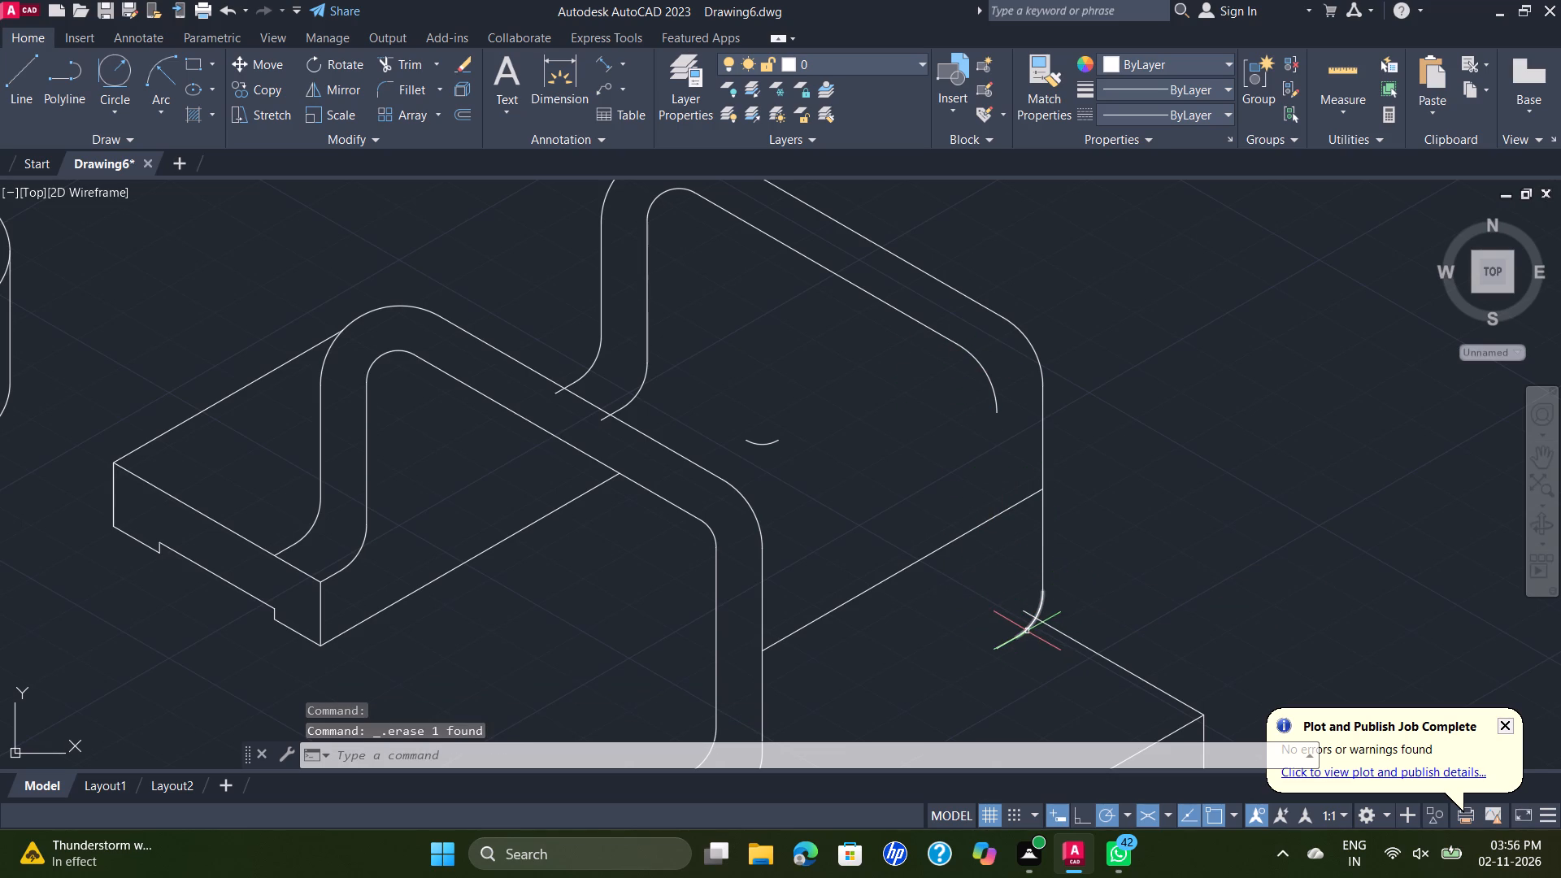
{"action": "left_click", "coordinate": [998, 351]}
{"action": "left_click", "coordinate": [895, 400]}
{"action": "key", "text": "Delete"}
{"action": "left_click_drag", "start_coordinate": [927, 305], "coordinate": [918, 317]}
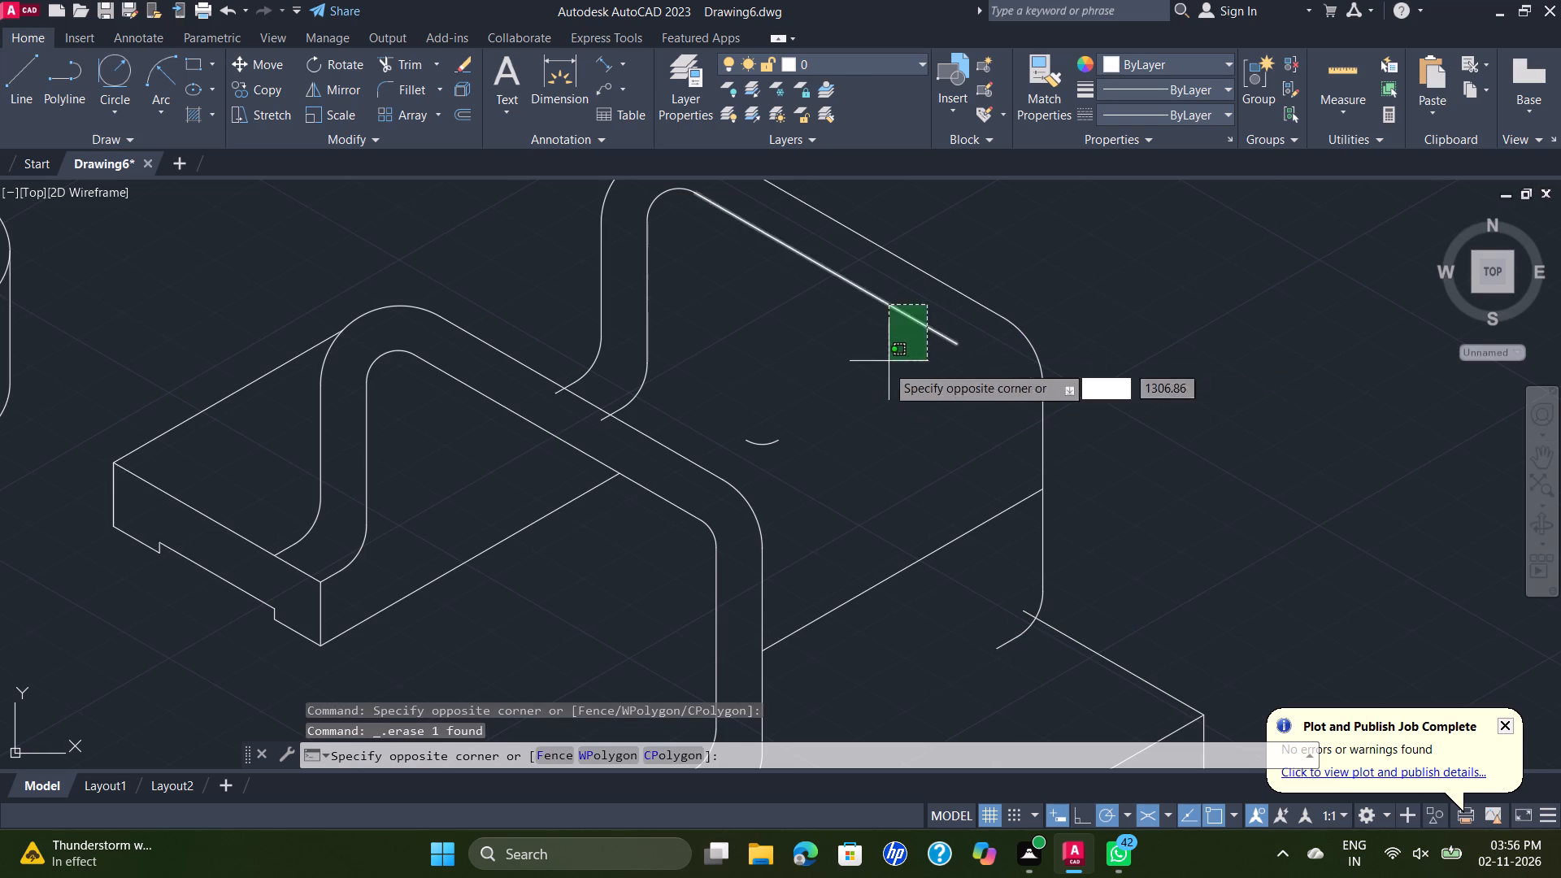
{"action": "left_click", "coordinate": [872, 395]}
{"action": "key", "text": "Delete"}
Erase the small stray arc between the front and rear arches.
{"action": "left_click_drag", "start_coordinate": [807, 394], "coordinate": [802, 402]}
{"action": "left_click", "coordinate": [776, 454]}
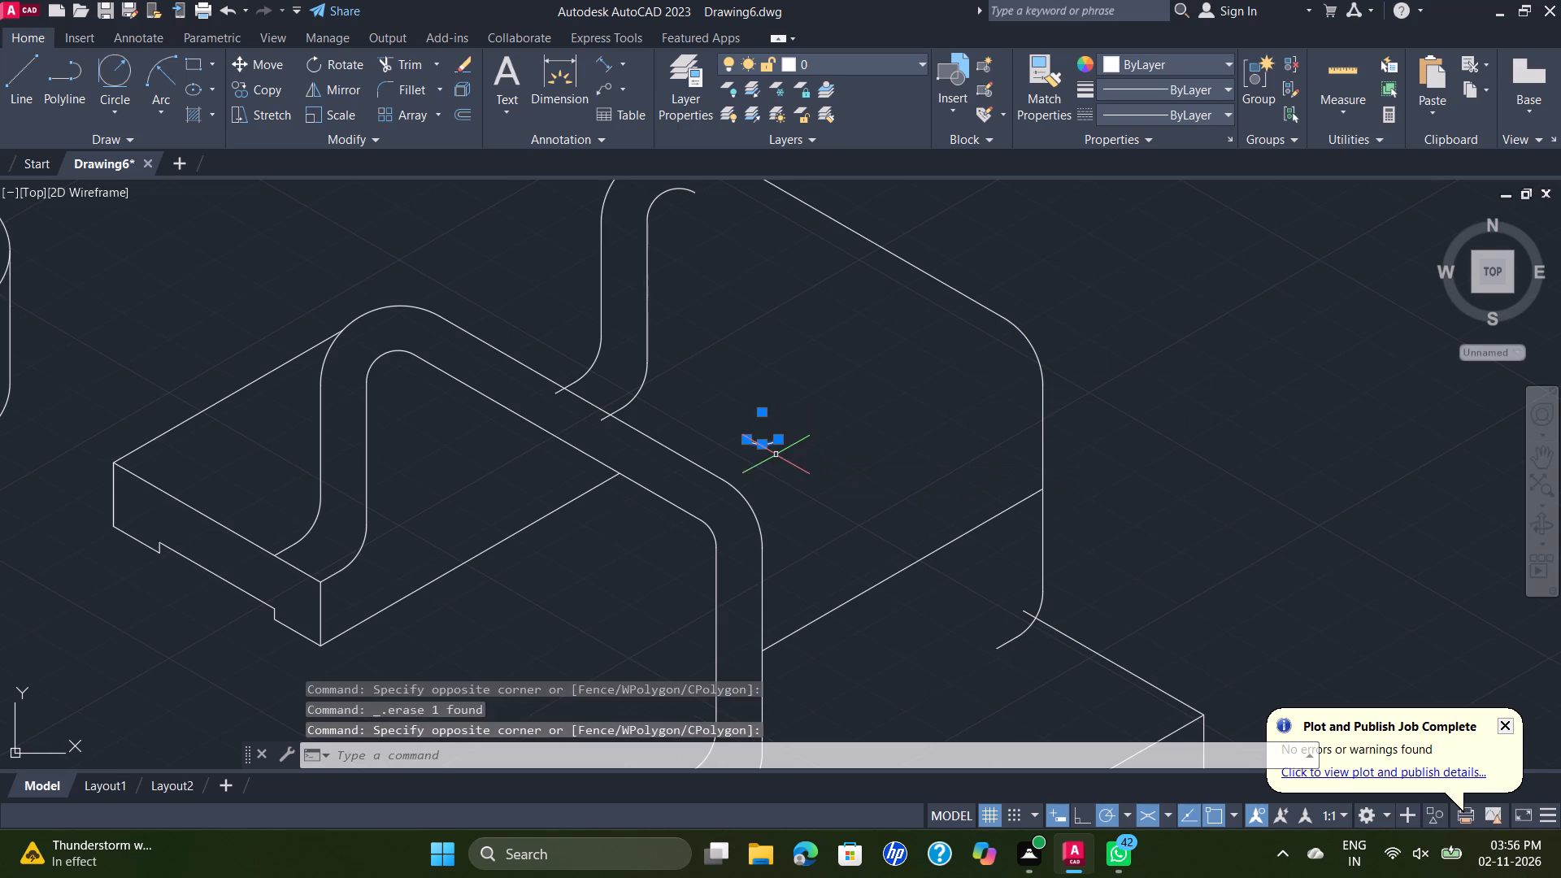
{"action": "key", "text": "Delete"}
Erase the rear arch's inner left vertical edge, its upper and lower bends, and the short end segment crossing the front arch.
{"action": "left_click", "coordinate": [696, 305]}
{"action": "left_click", "coordinate": [644, 289]}
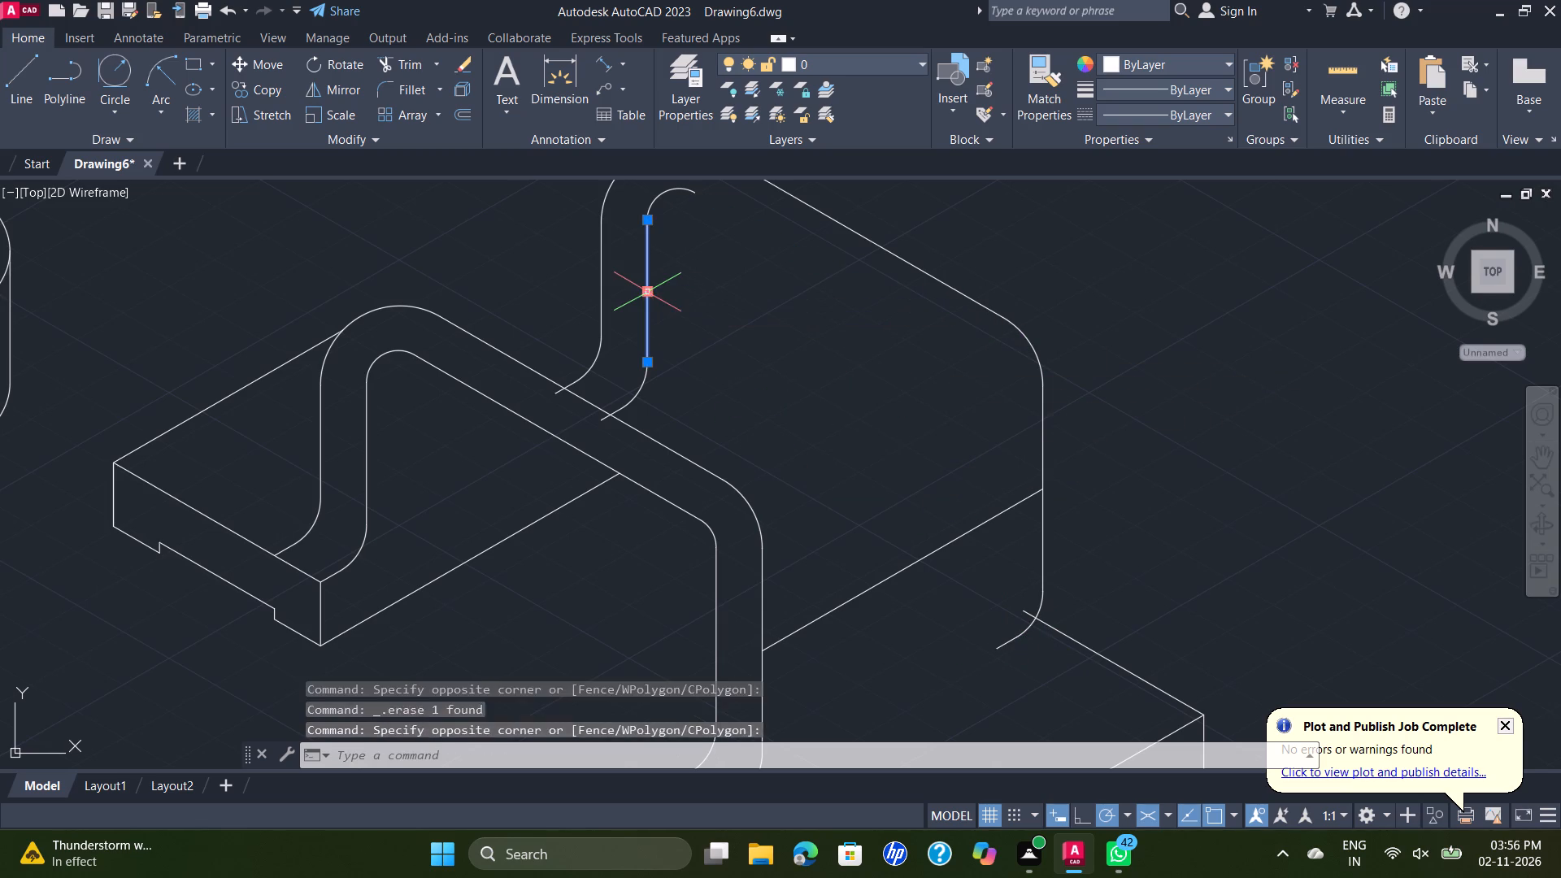
{"action": "key", "text": "Delete"}
{"action": "left_click", "coordinate": [688, 193]}
{"action": "key", "text": "Delete"}
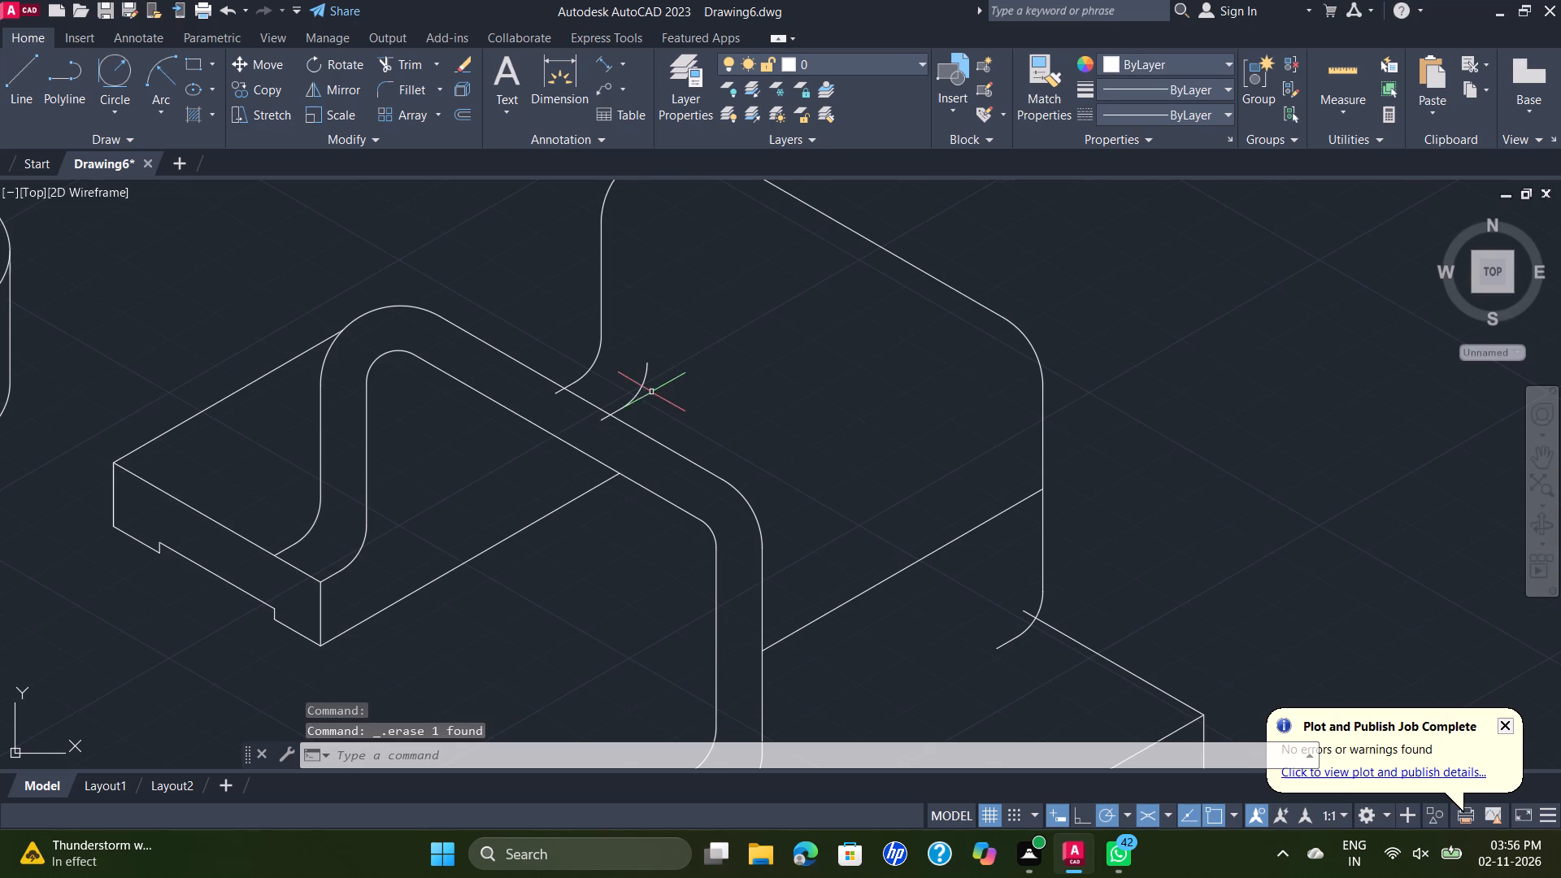
{"action": "left_click", "coordinate": [634, 384]}
{"action": "left_click", "coordinate": [642, 391]}
{"action": "left_click", "coordinate": [661, 391]}
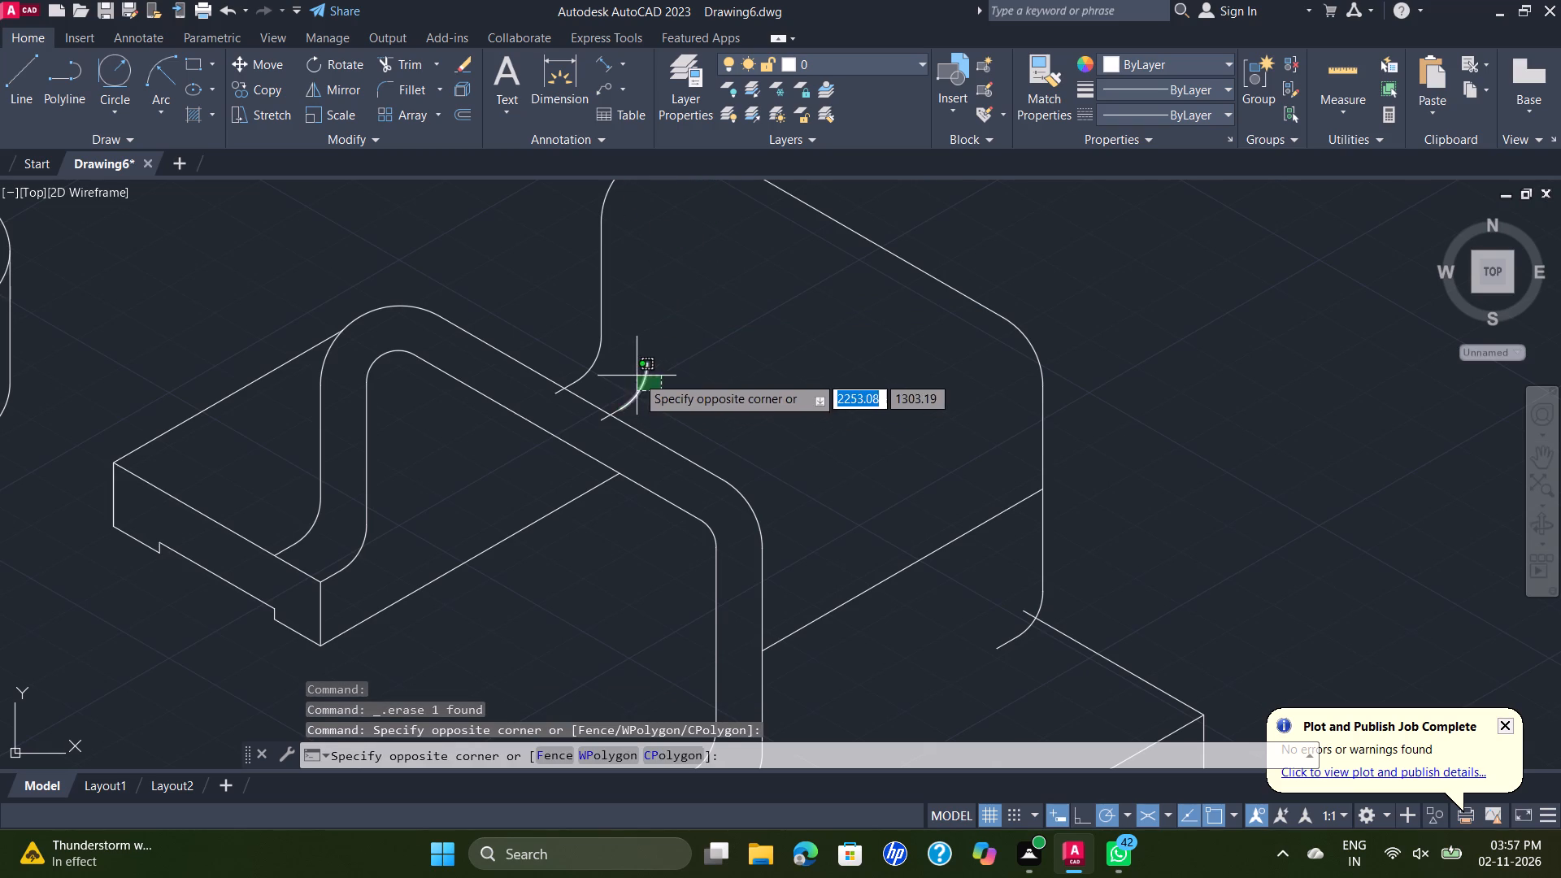
{"action": "left_click", "coordinate": [637, 376]}
{"action": "key", "text": "Delete"}
{"action": "scroll", "coordinate": [817, 347], "scroll_direction": "down", "scroll_amount": 2}
{"action": "scroll", "coordinate": [745, 372], "scroll_direction": "up", "scroll_amount": 2}
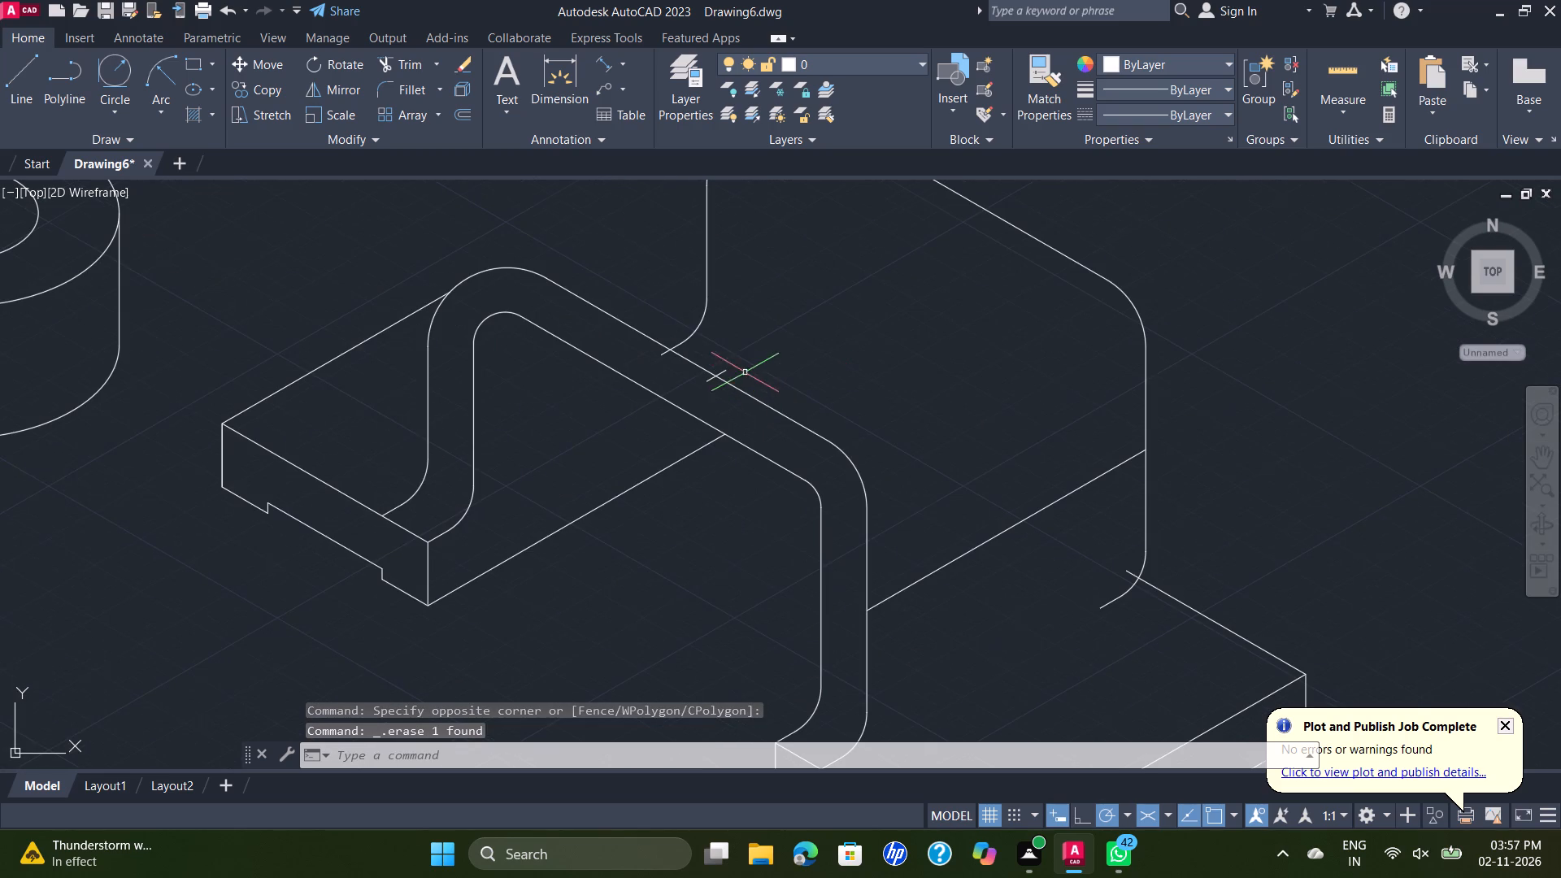
{"action": "left_click", "coordinate": [720, 373]}
{"action": "key", "text": "Delete"}
Fillet the rear arch's outer right vertical edge with the right base's rear top edge at radius 15.
{"action": "scroll", "coordinate": [920, 345], "scroll_direction": "down", "scroll_amount": 1}
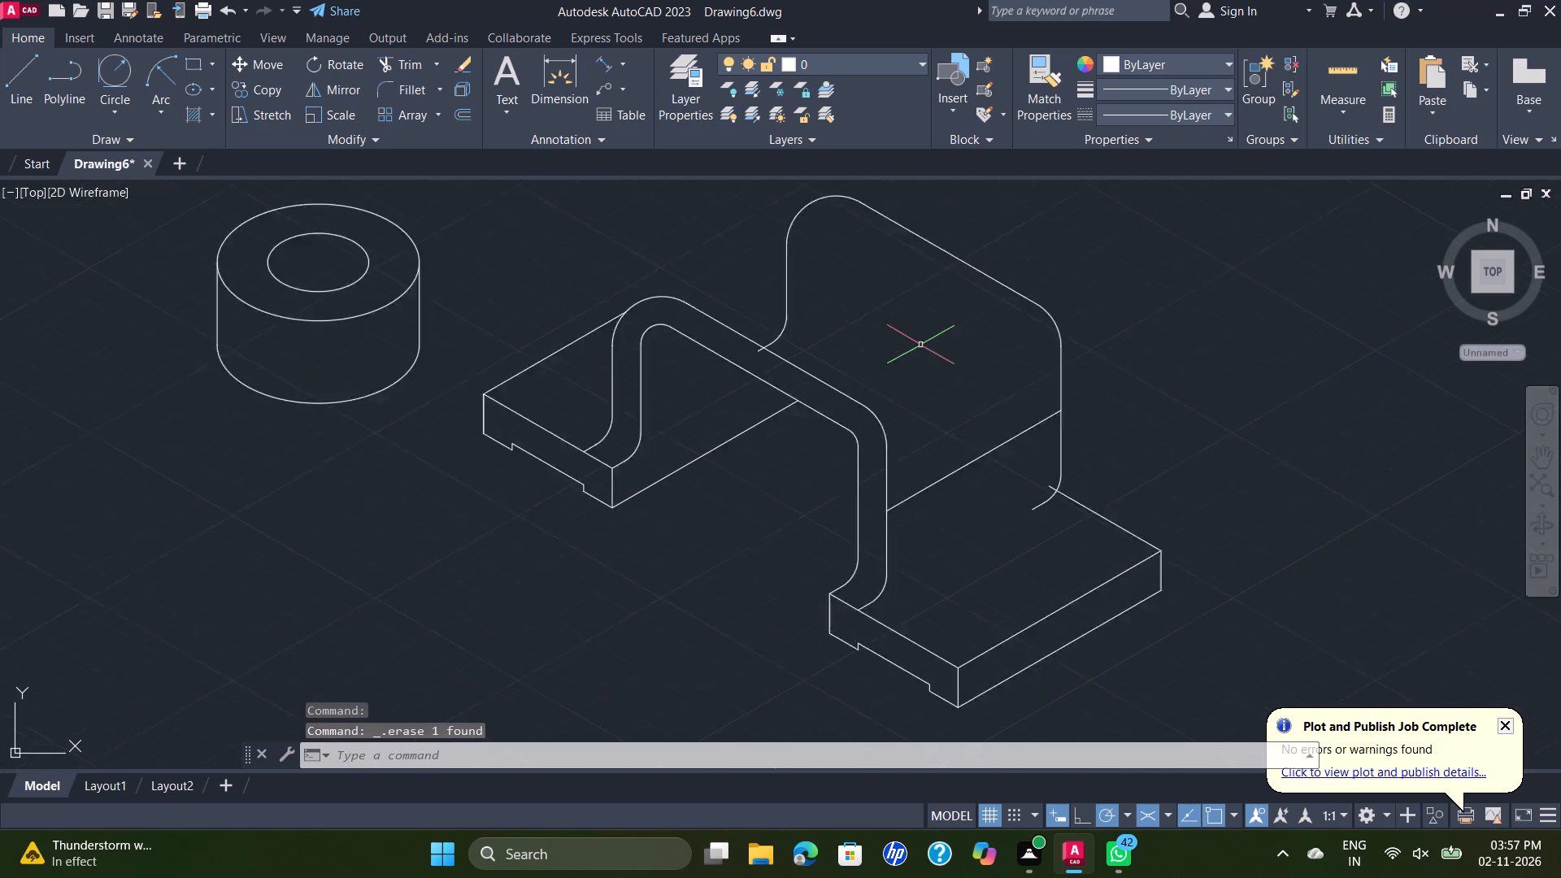
{"action": "scroll", "coordinate": [920, 345], "scroll_direction": "down", "scroll_amount": 1}
{"action": "scroll", "coordinate": [1078, 381], "scroll_direction": "up", "scroll_amount": 1}
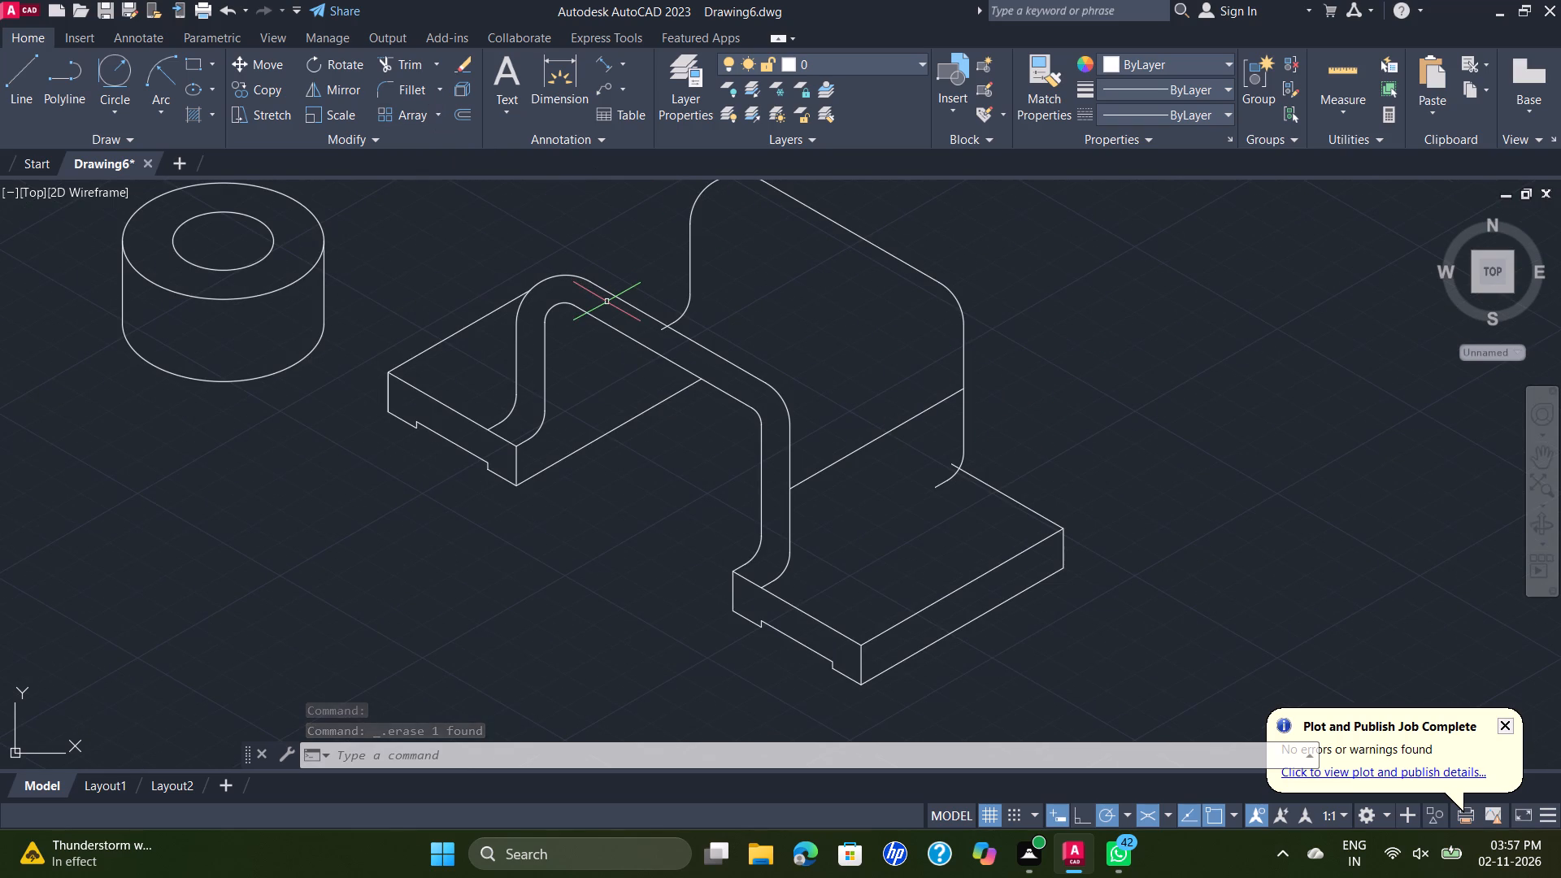
{"action": "key", "text": "f"}
{"action": "key", "text": "Return"}
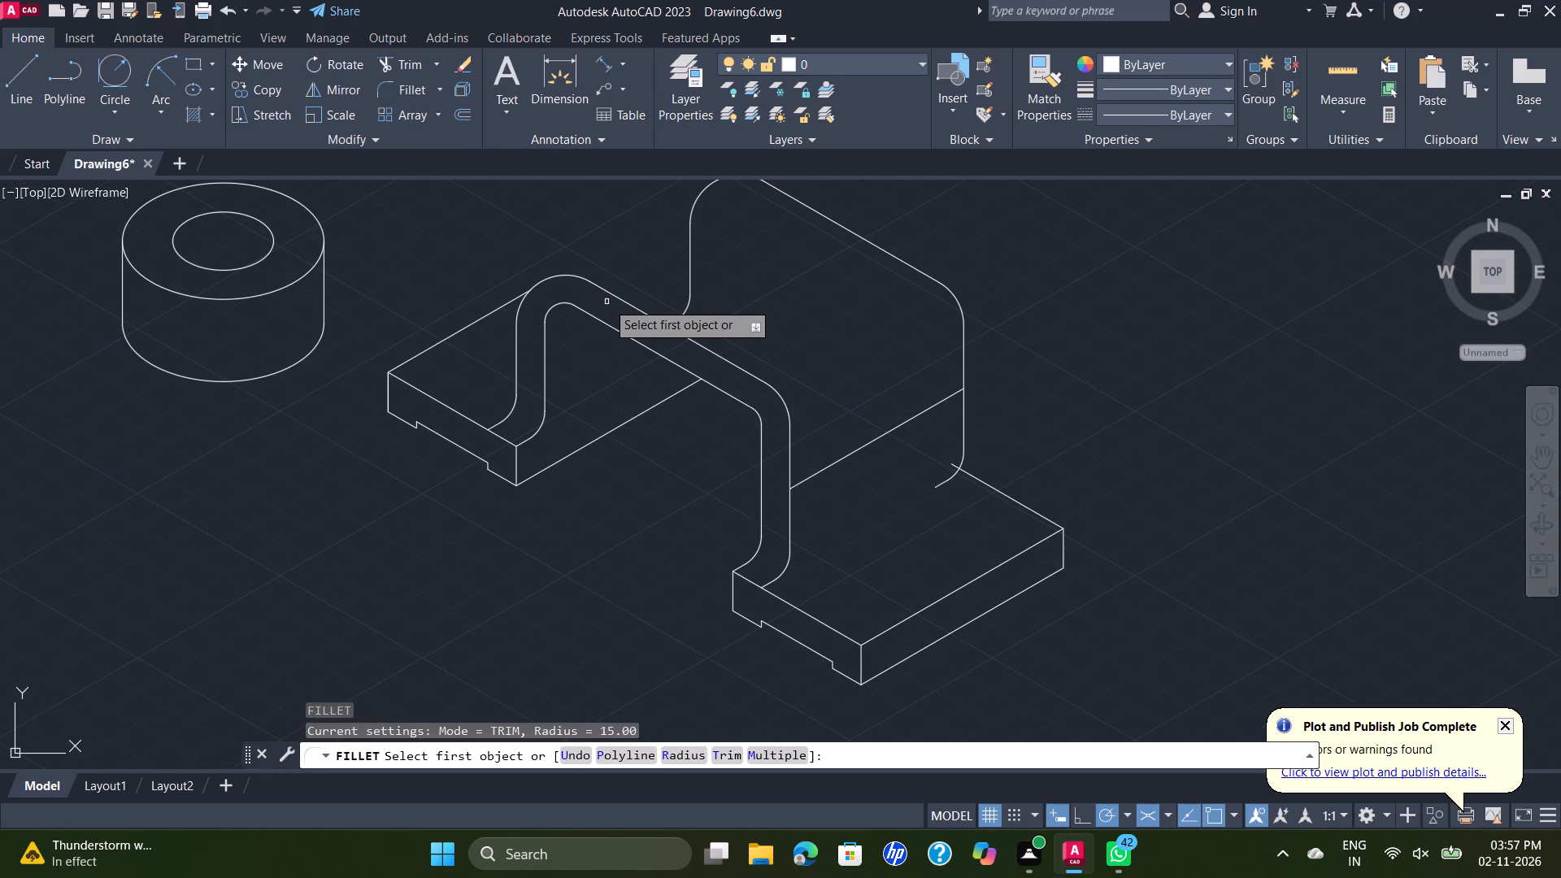
{"action": "left_click", "coordinate": [1021, 502]}
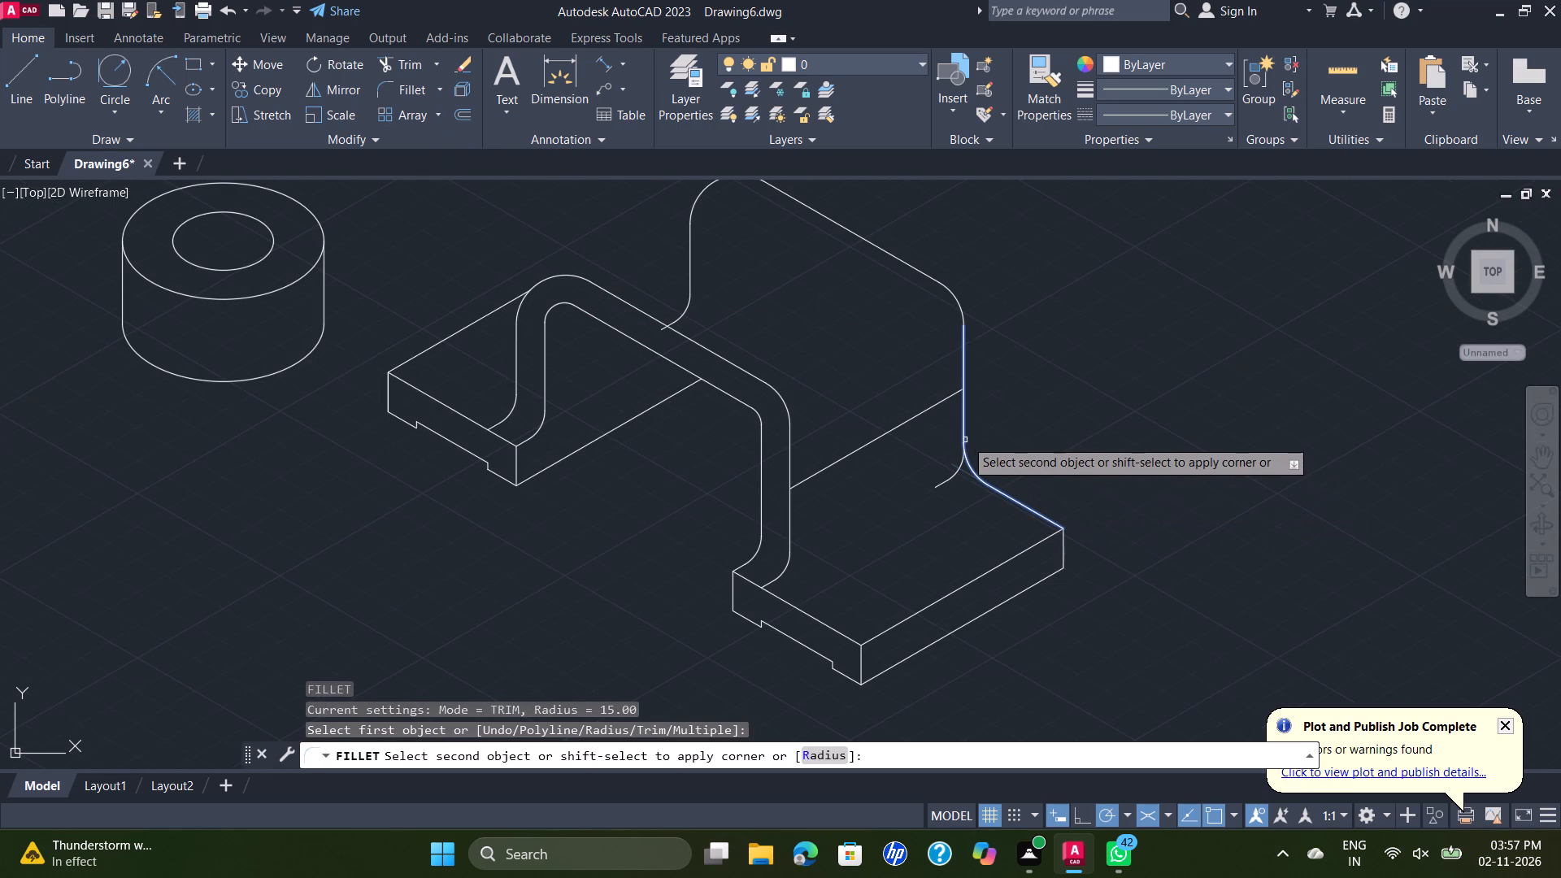
{"action": "left_click", "coordinate": [962, 434]}
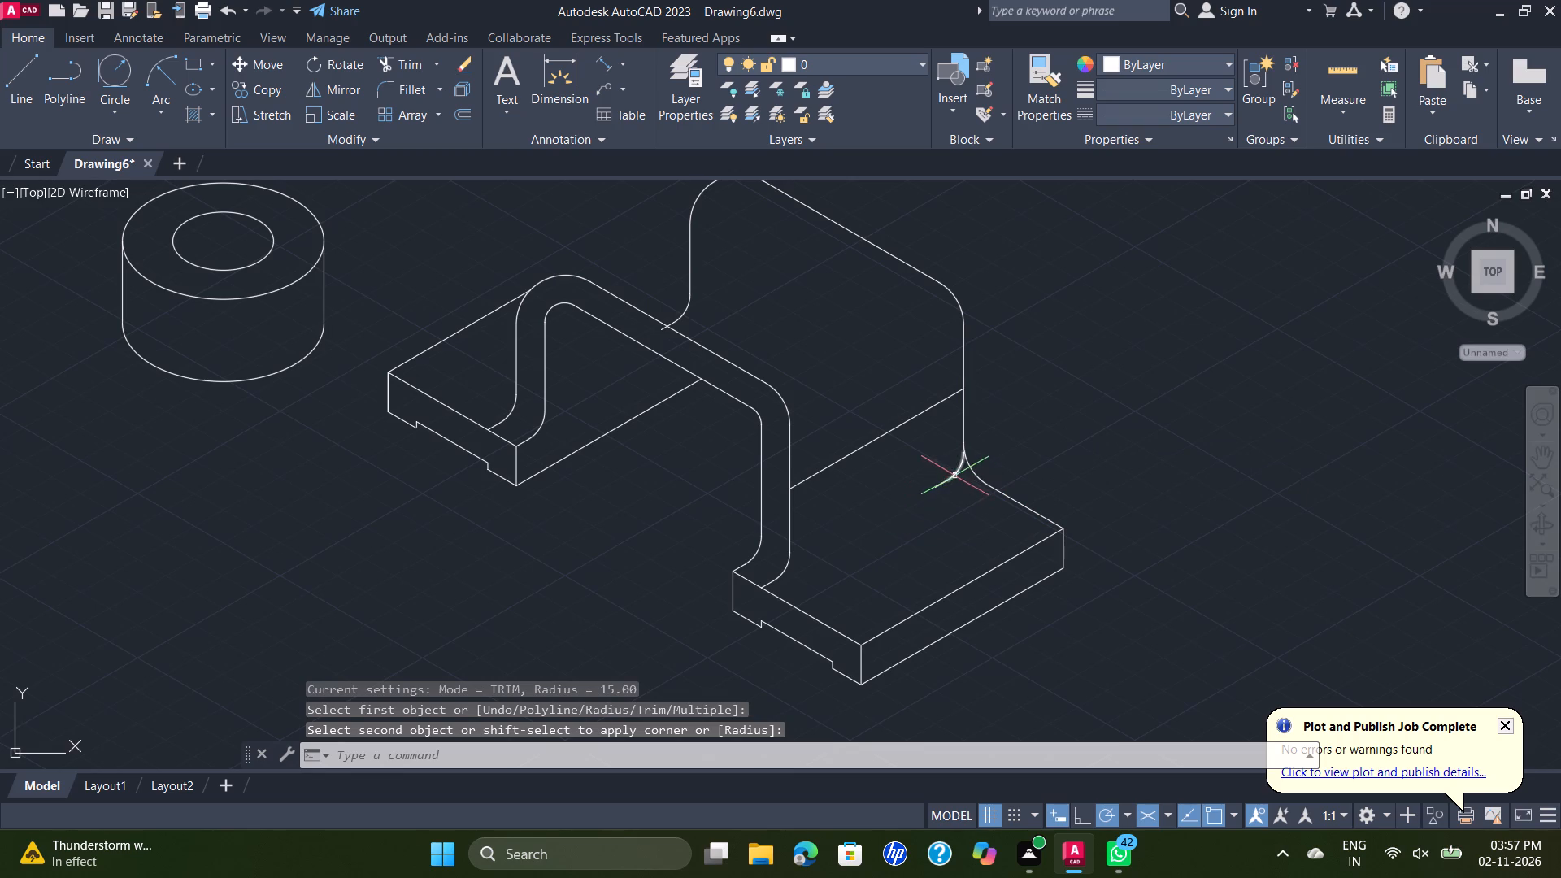
Erase the rear arch's leftover lower right bend and short end segment, and the sloping line joining the two arches' right vertical edges.
{"action": "left_click", "coordinate": [954, 476]}
{"action": "key", "text": "Delete"}
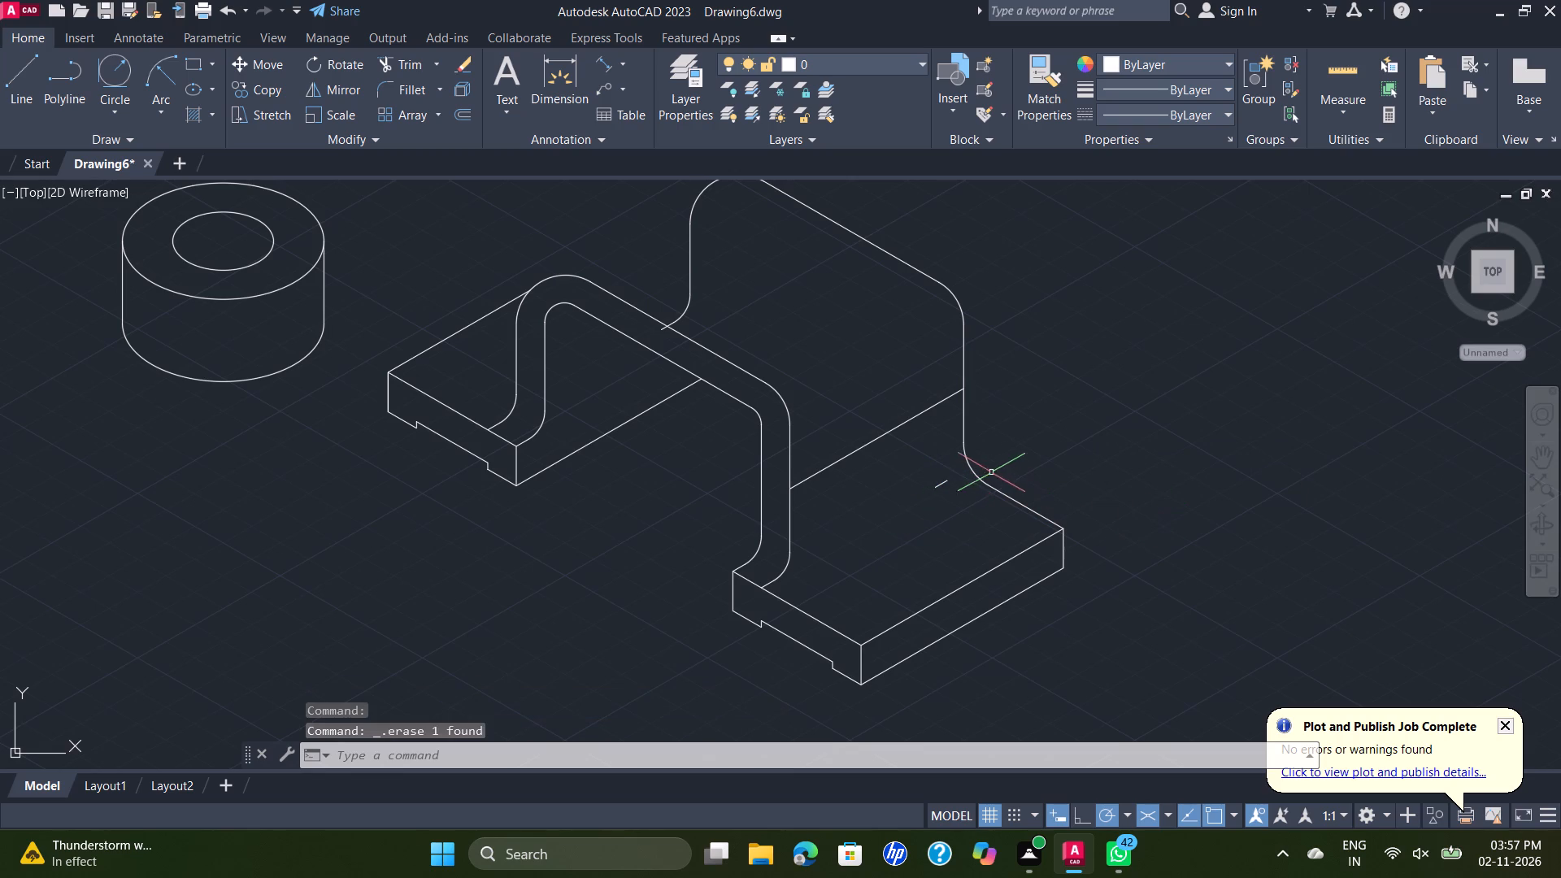
{"action": "left_click", "coordinate": [945, 482]}
{"action": "key", "text": "Delete"}
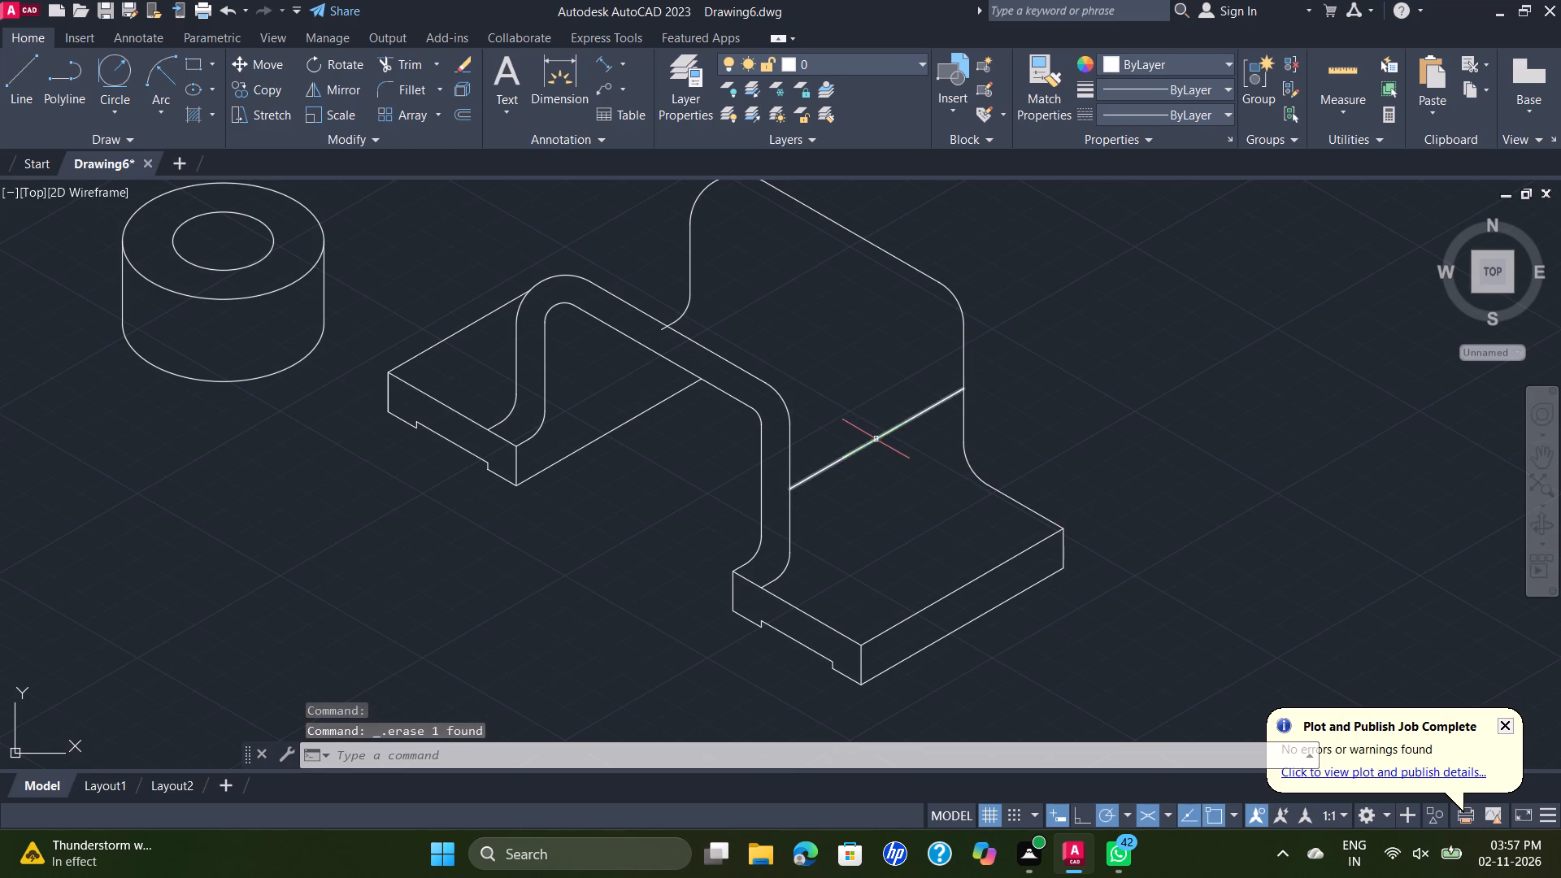
{"action": "left_click", "coordinate": [876, 439]}
{"action": "key", "text": "Delete"}
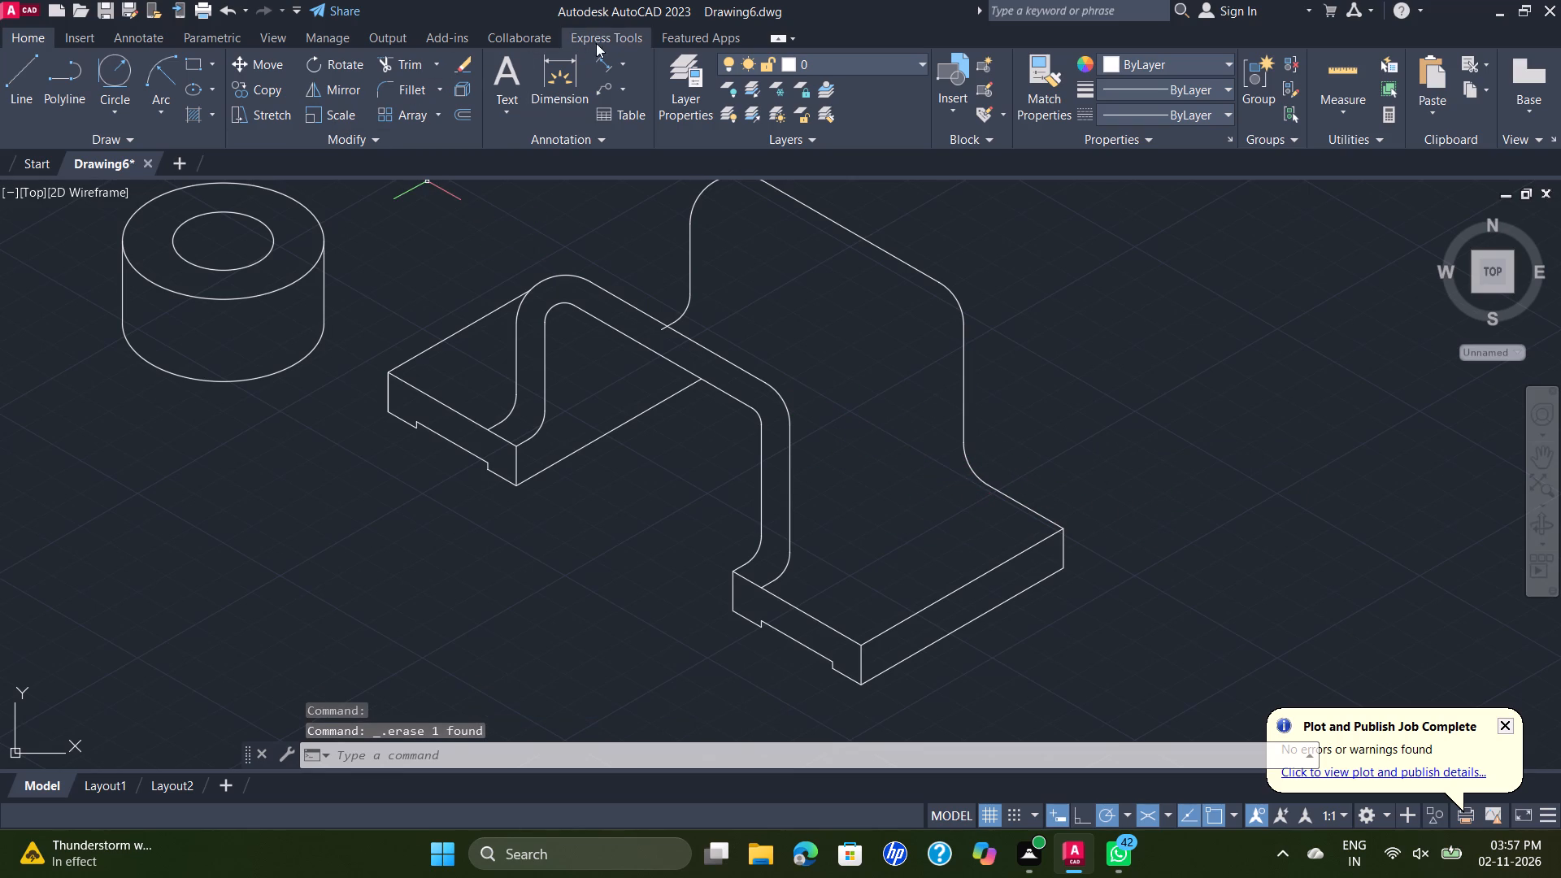
Check the distance between the front and rear arches' right vertical edges.
{"action": "left_click", "coordinate": [573, 70]}
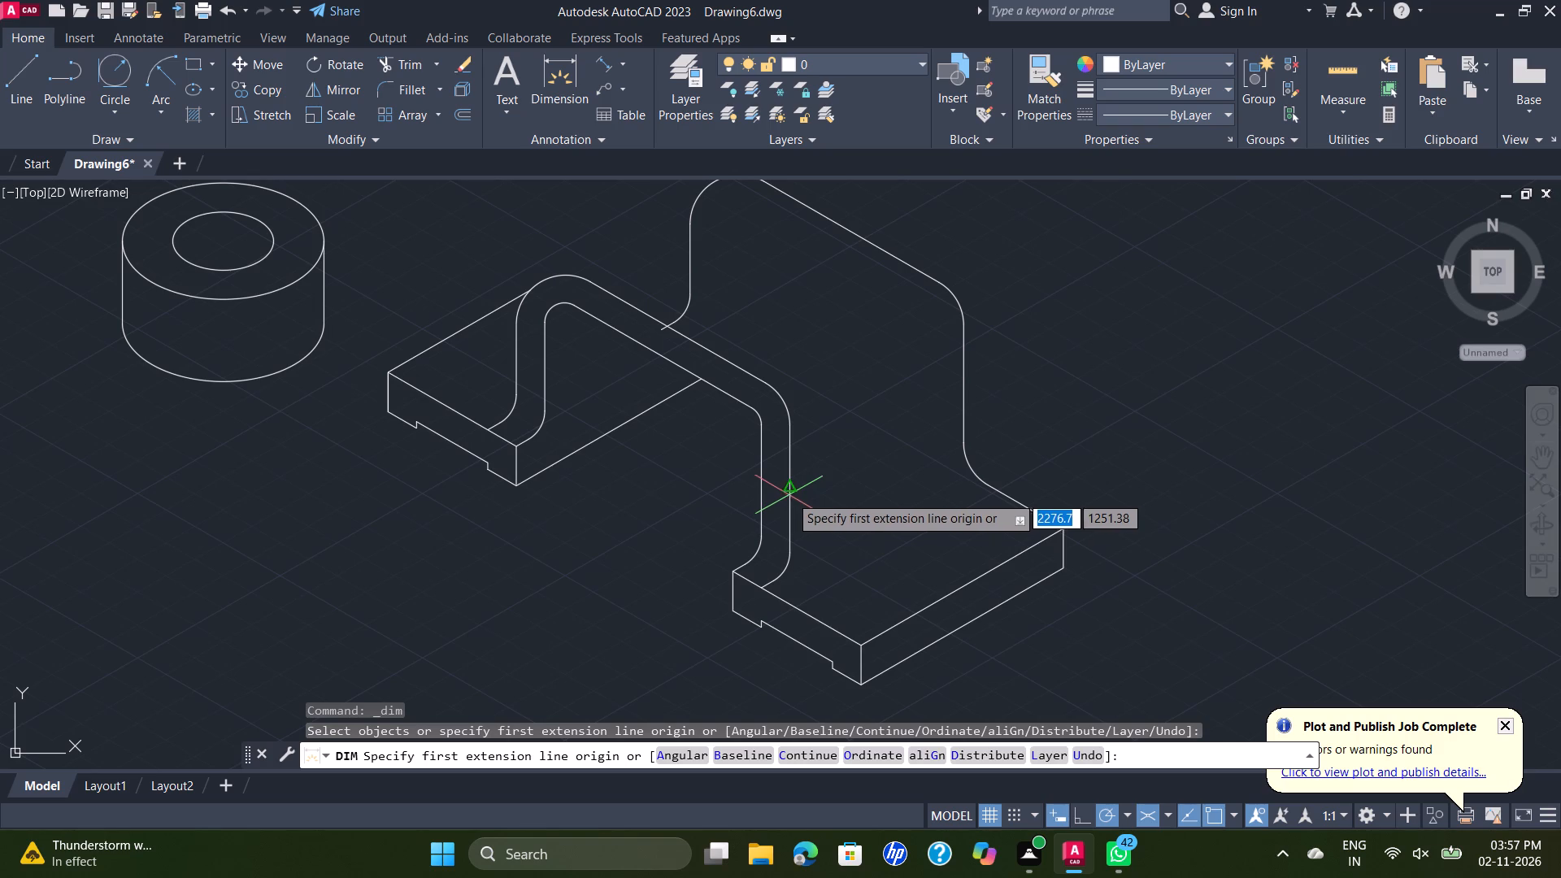
{"action": "left_click", "coordinate": [793, 493]}
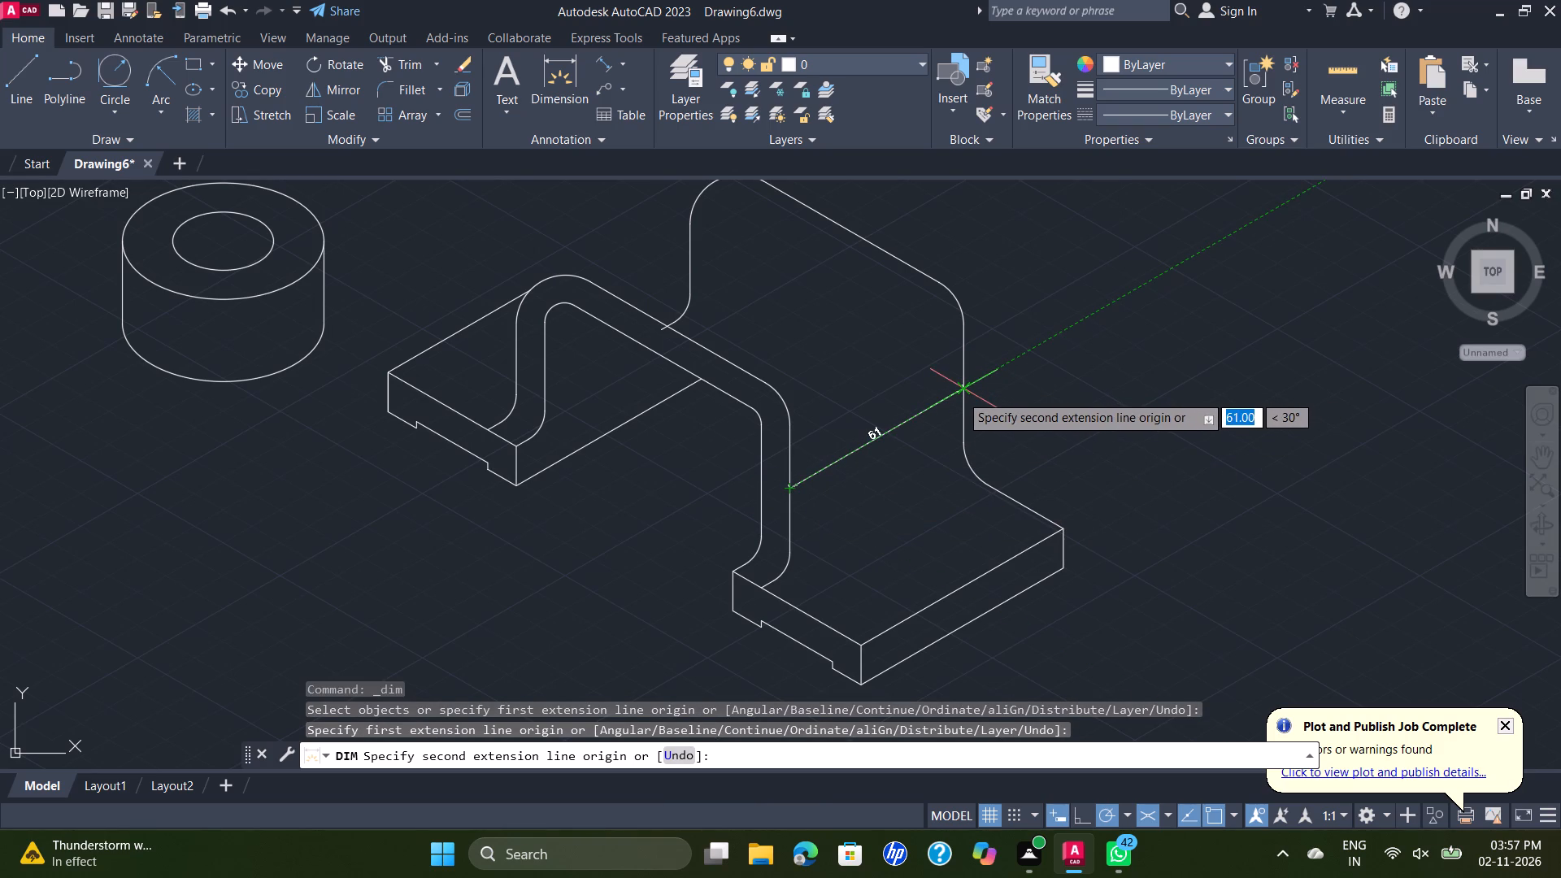
{"action": "key", "text": "Escape"}
Draw a construction line about 61 long between the midpoints of the front arch's outer sloping top edge and the rear arch's sloping top edge.
{"action": "scroll", "coordinate": [743, 322], "scroll_direction": "down", "scroll_amount": 1}
{"action": "middle_click_drag", "start_coordinate": [743, 322], "coordinate": [719, 462]}
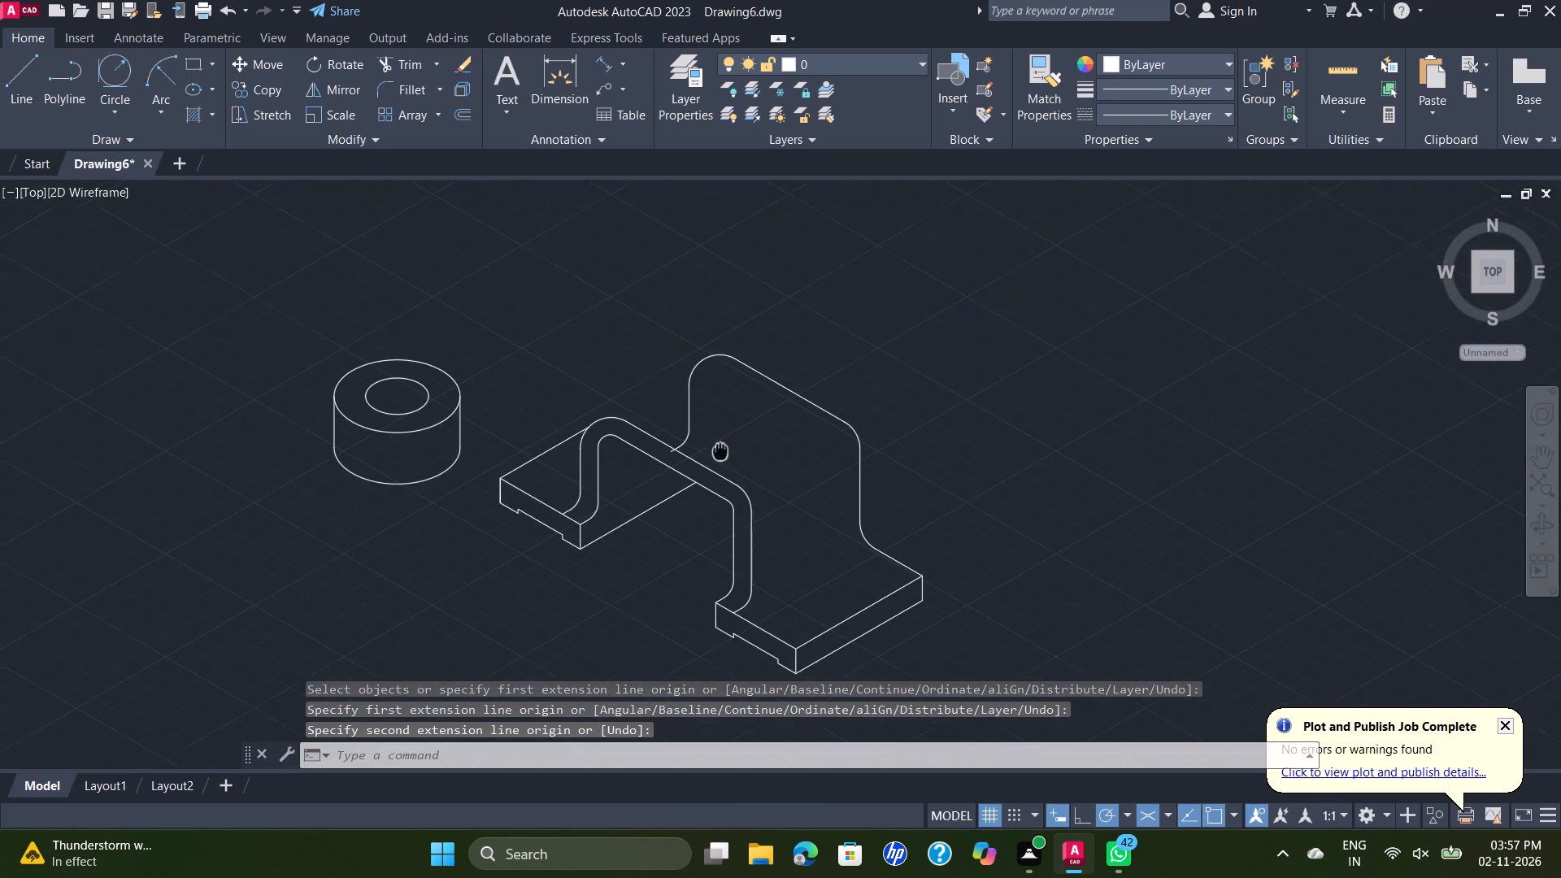
{"action": "middle_click_drag", "start_coordinate": [719, 462], "coordinate": [719, 468]}
{"action": "scroll", "coordinate": [719, 468], "scroll_direction": "up", "scroll_amount": 1}
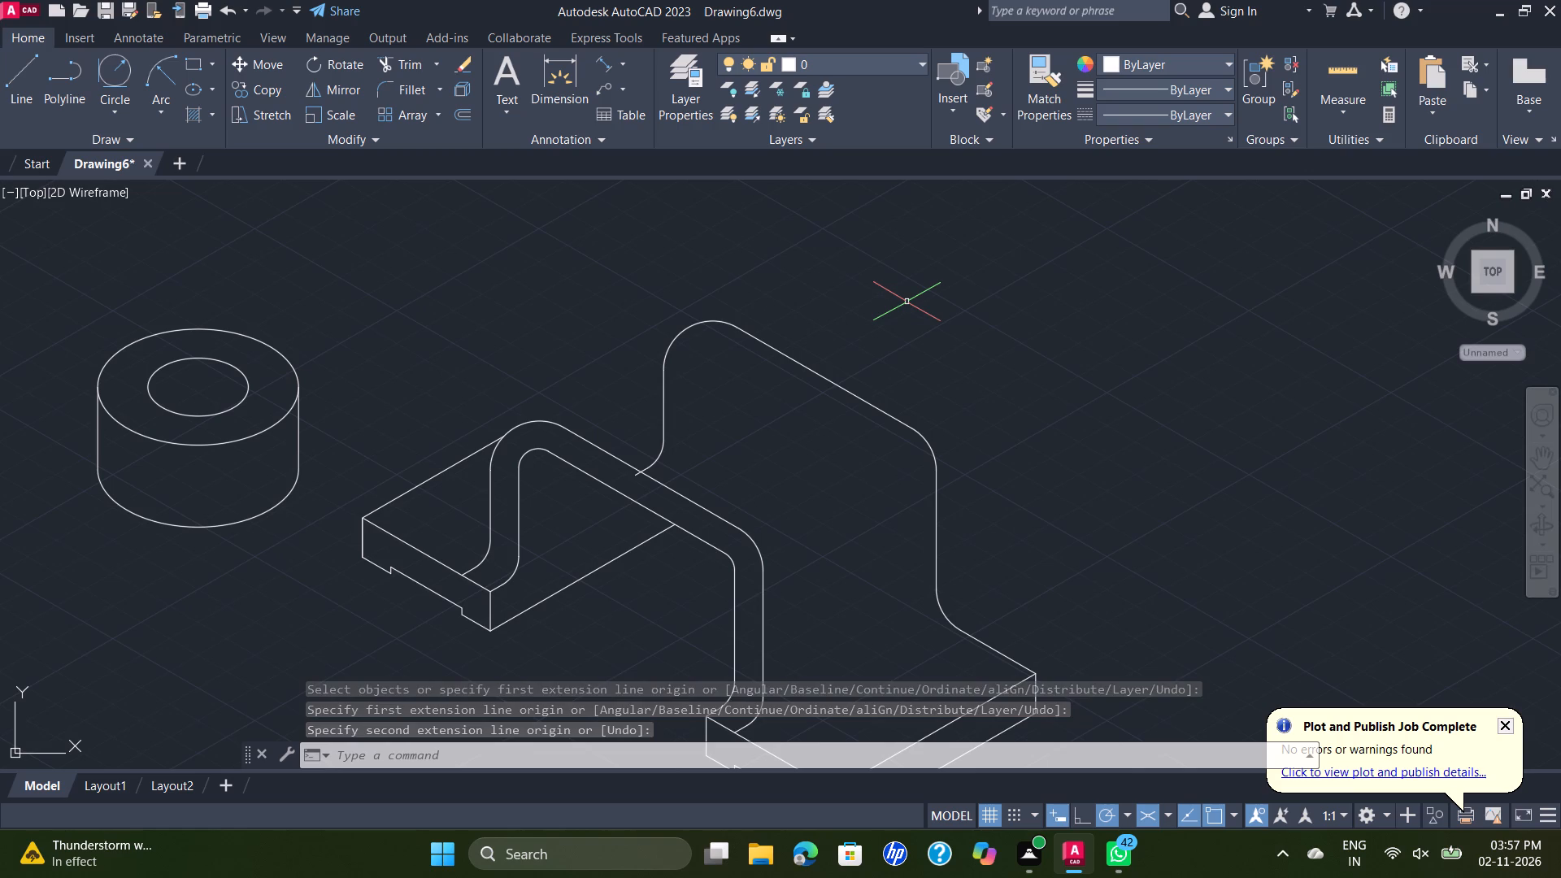
{"action": "key", "text": "l"}
{"action": "key", "text": "Return"}
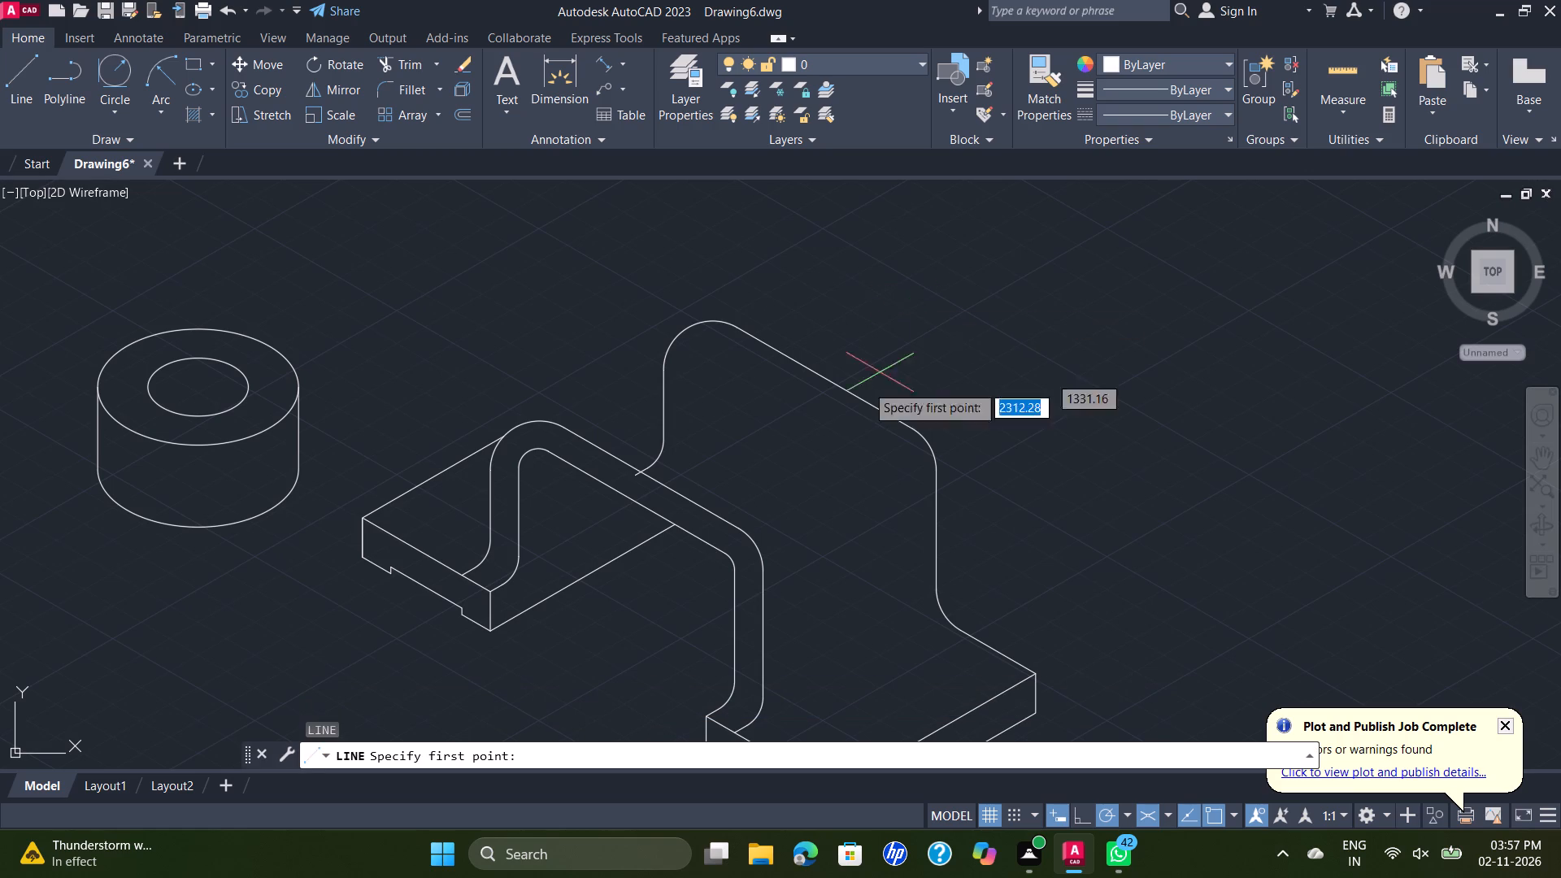
{"action": "left_click", "coordinate": [654, 482]}
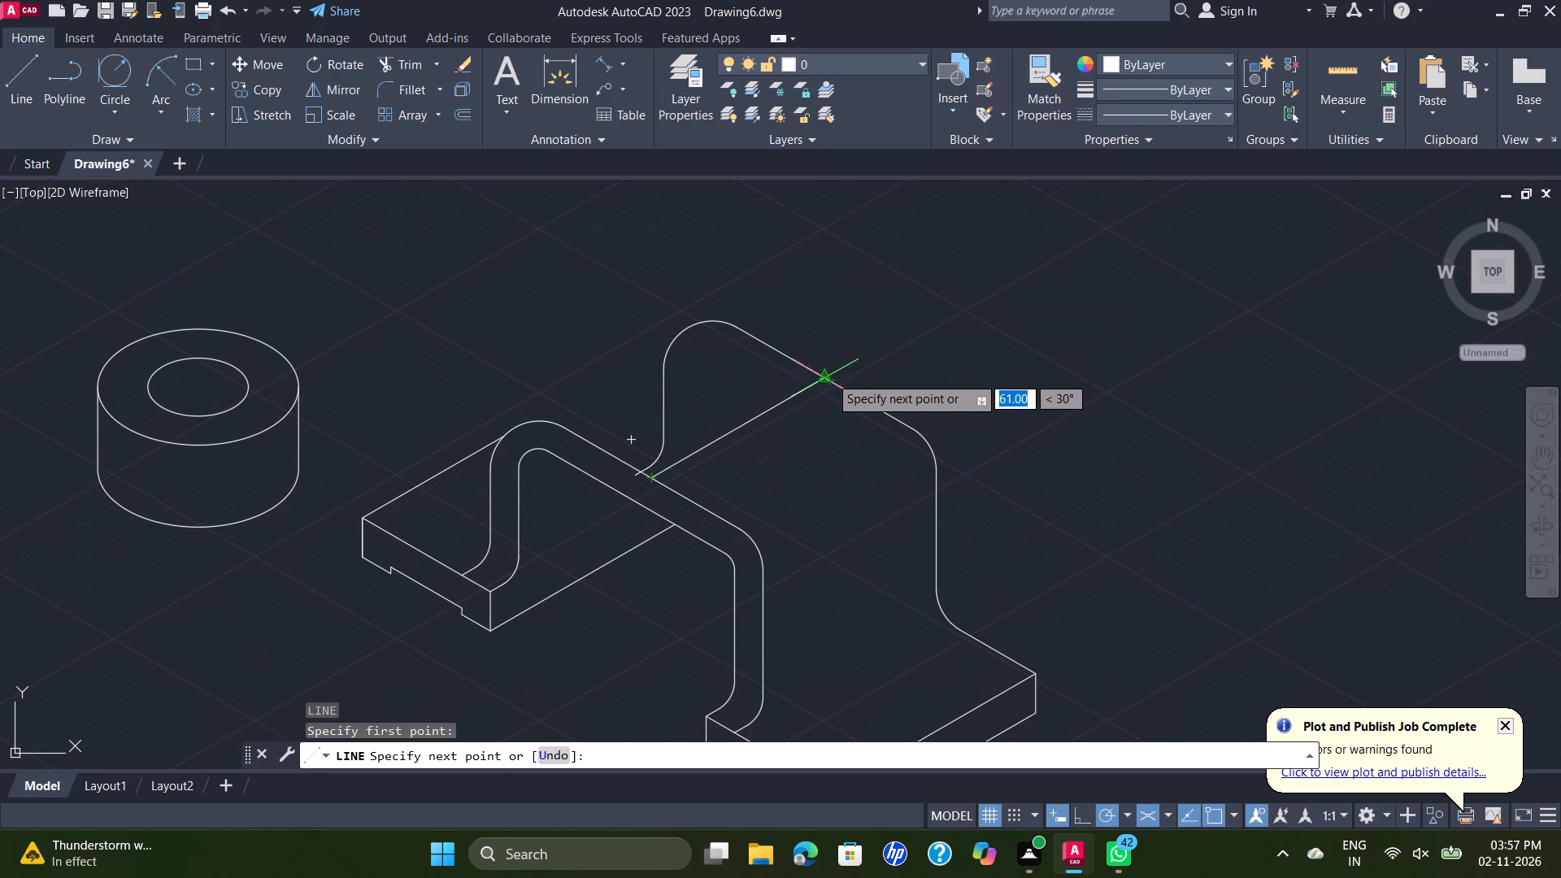
{"action": "left_click", "coordinate": [821, 373]}
{"action": "key", "text": "Escape"}
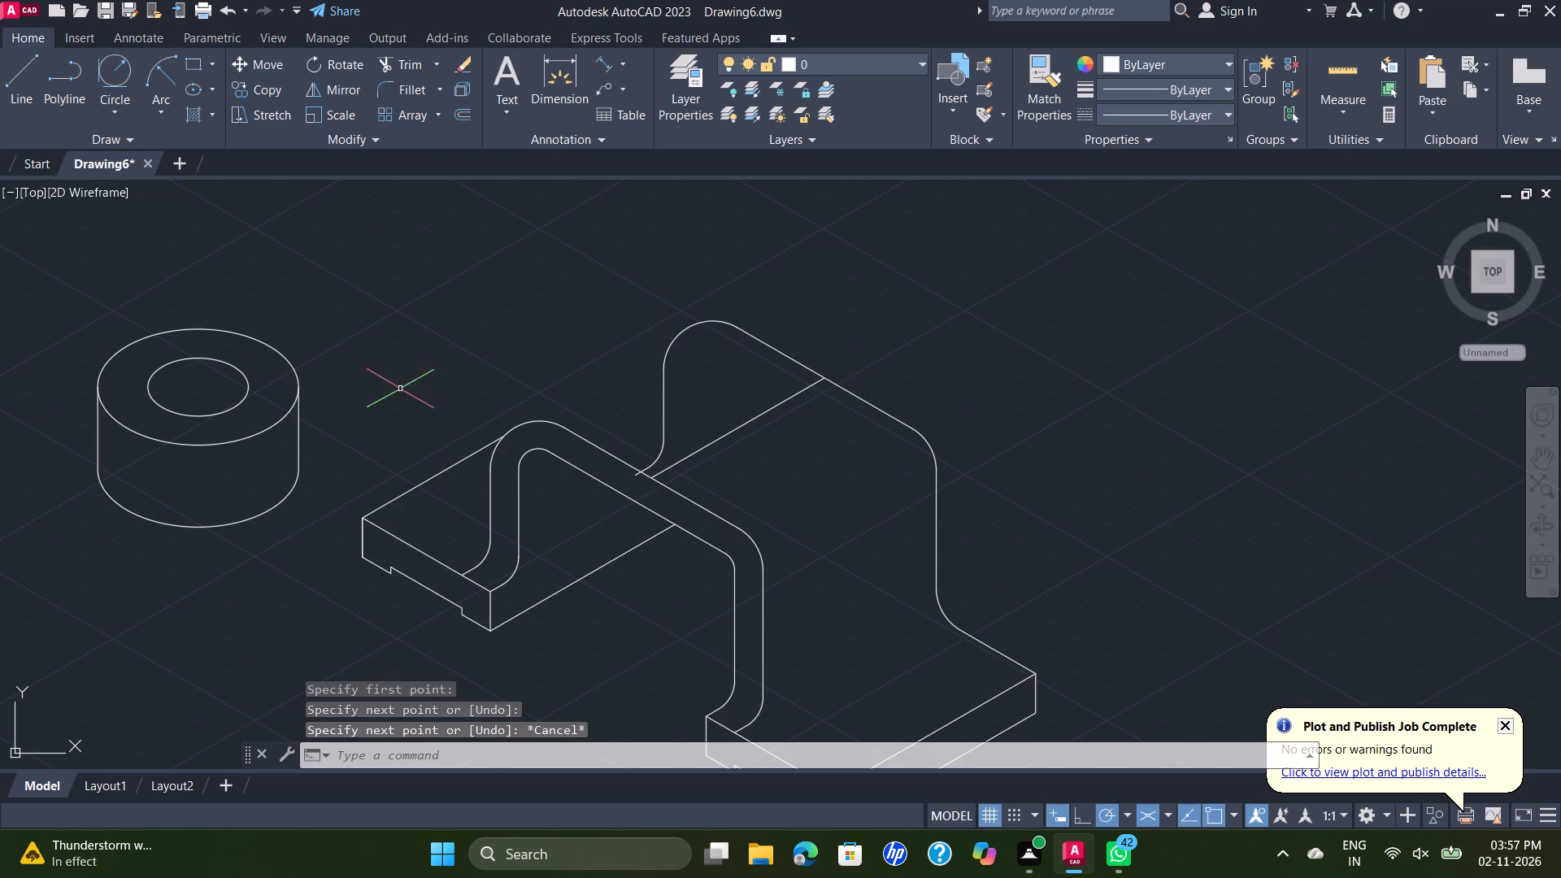
Move the complete cylindrical boss from its bottom ellipse's centre to the midpoint of the construction line between the arches.
{"action": "left_click", "coordinate": [396, 272]}
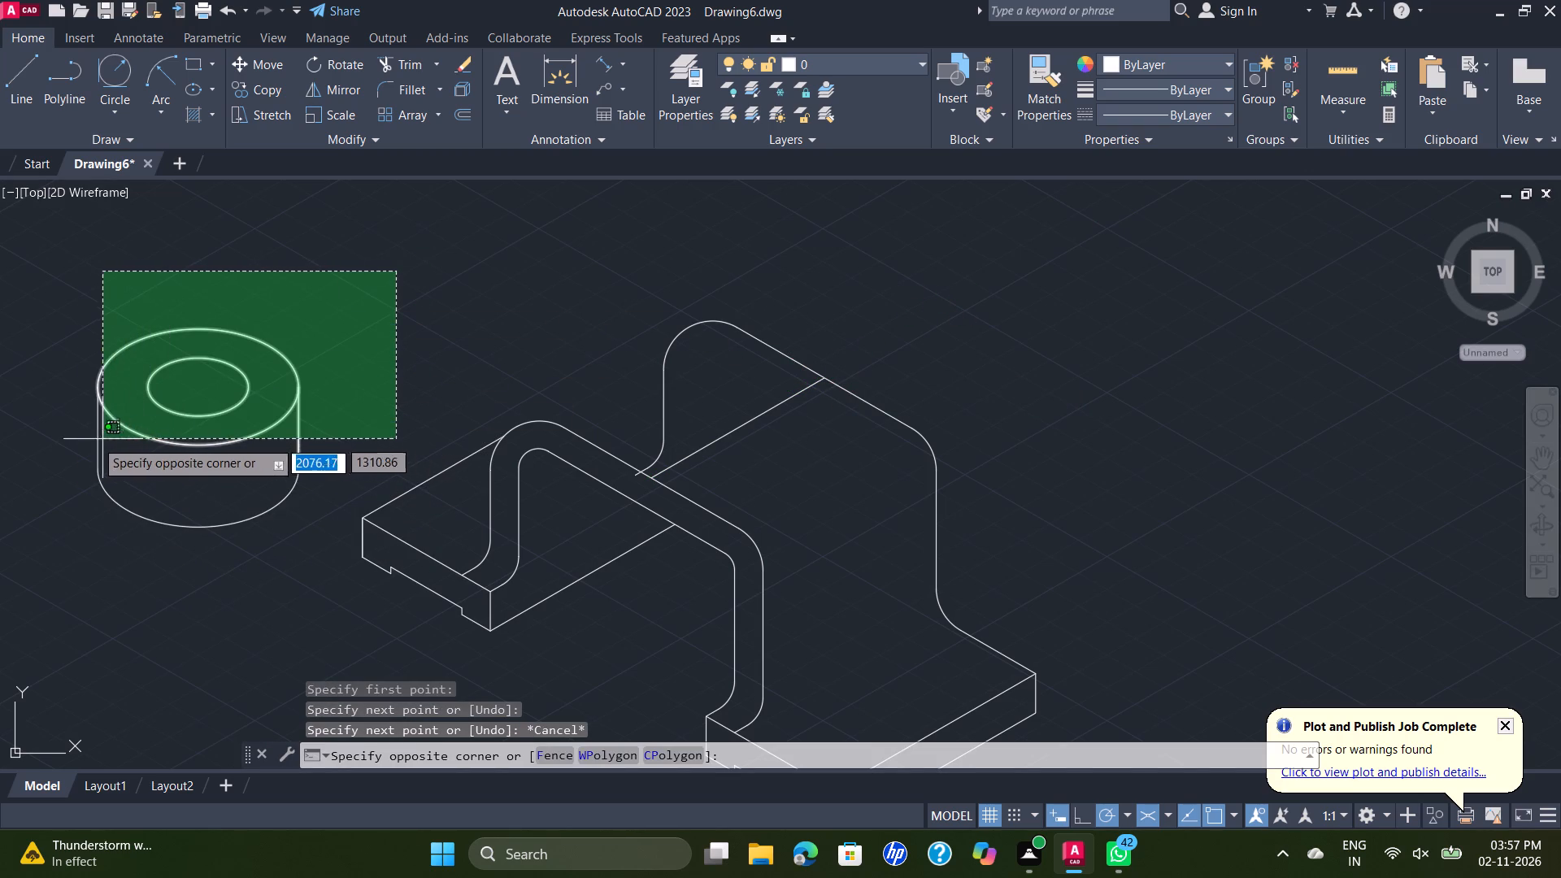
{"action": "left_click", "coordinate": [24, 460]}
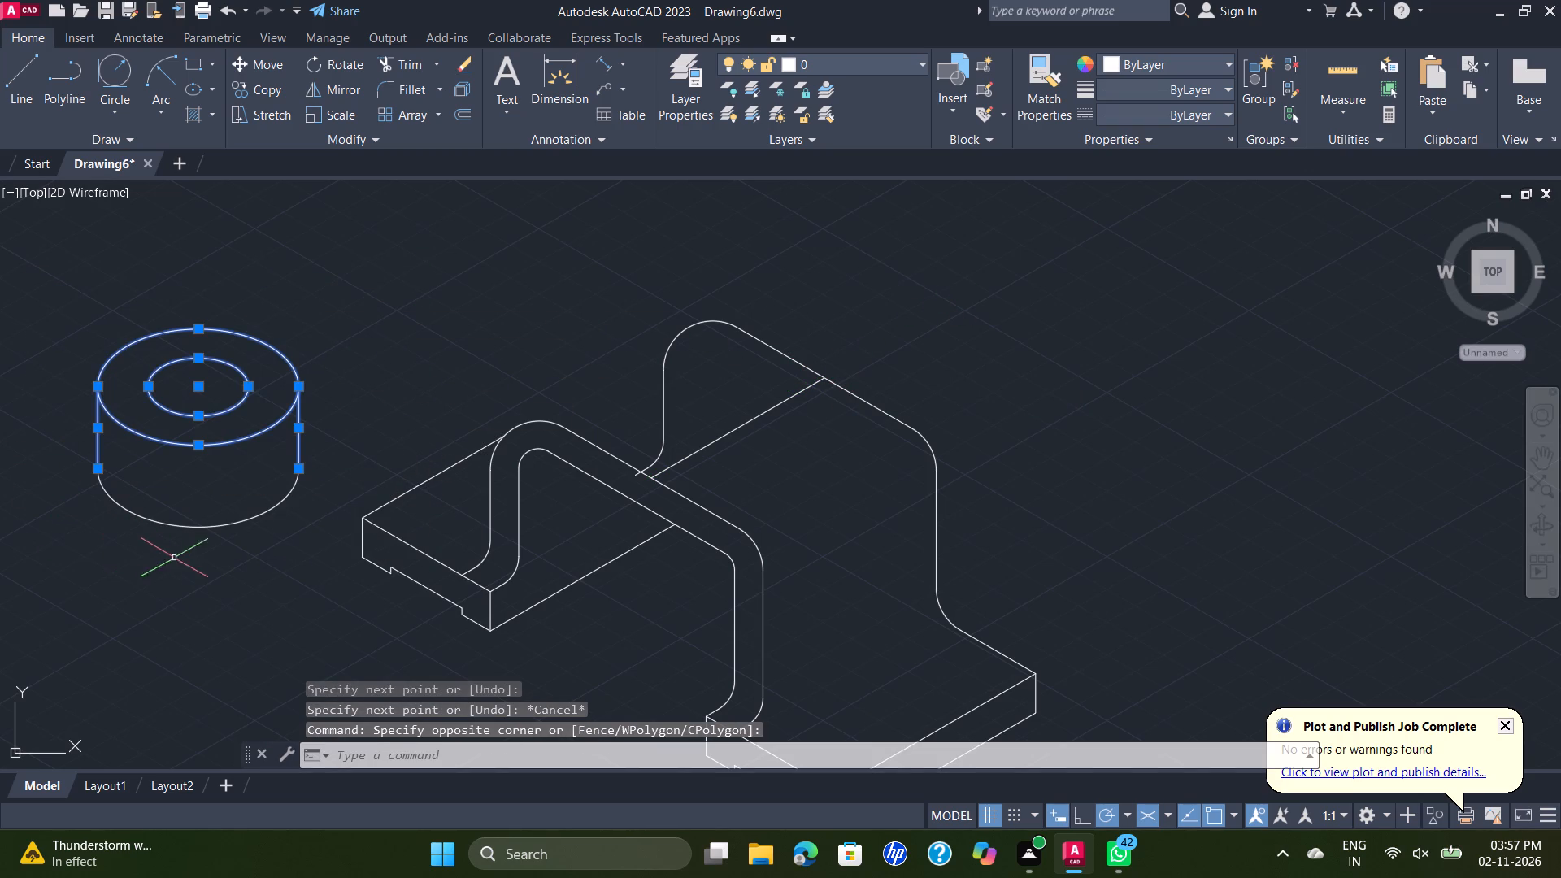
{"action": "left_click_drag", "start_coordinate": [175, 558], "coordinate": [183, 543], "text": "shift"}
{"action": "left_click", "coordinate": [201, 516], "text": "shift"}
{"action": "left_click_drag", "start_coordinate": [340, 320], "coordinate": [326, 316]}
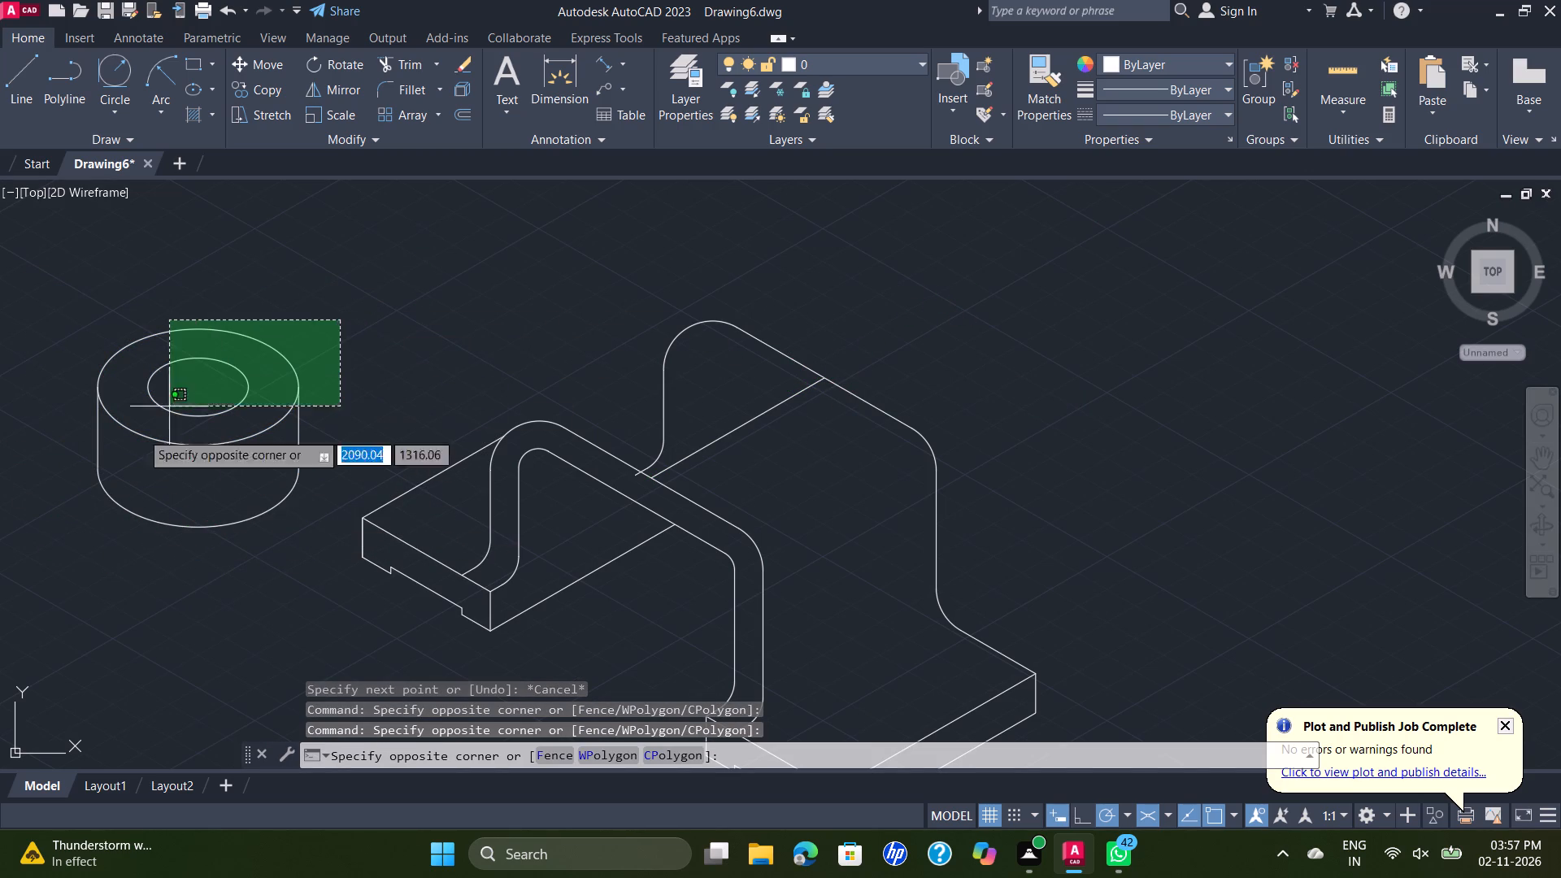
{"action": "left_click", "coordinate": [11, 551], "text": "shift"}
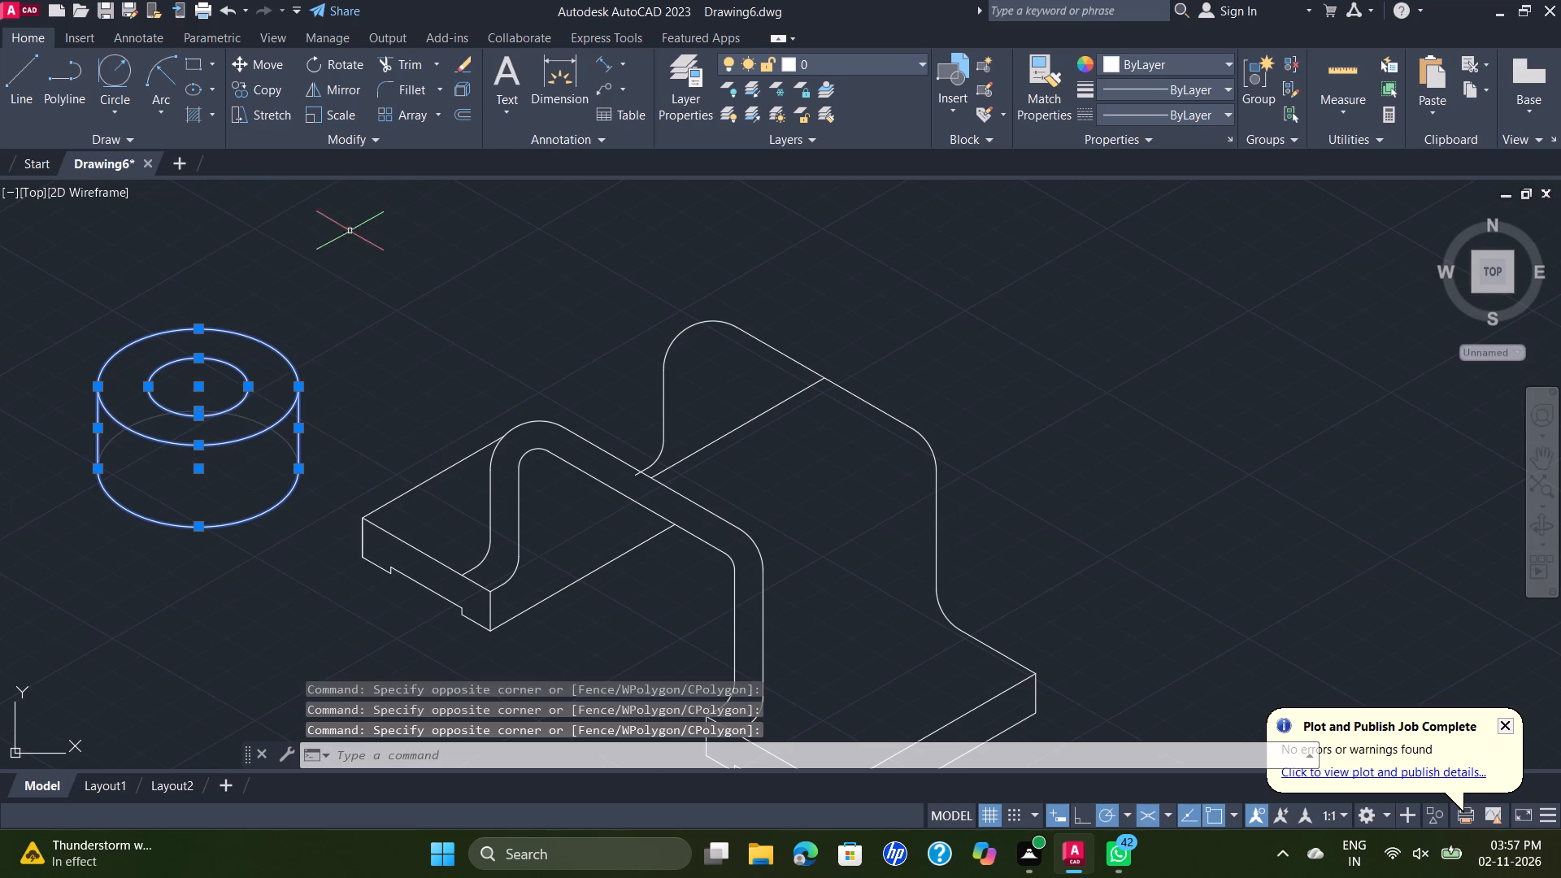
{"action": "key", "text": "m"}
{"action": "key", "text": "Return"}
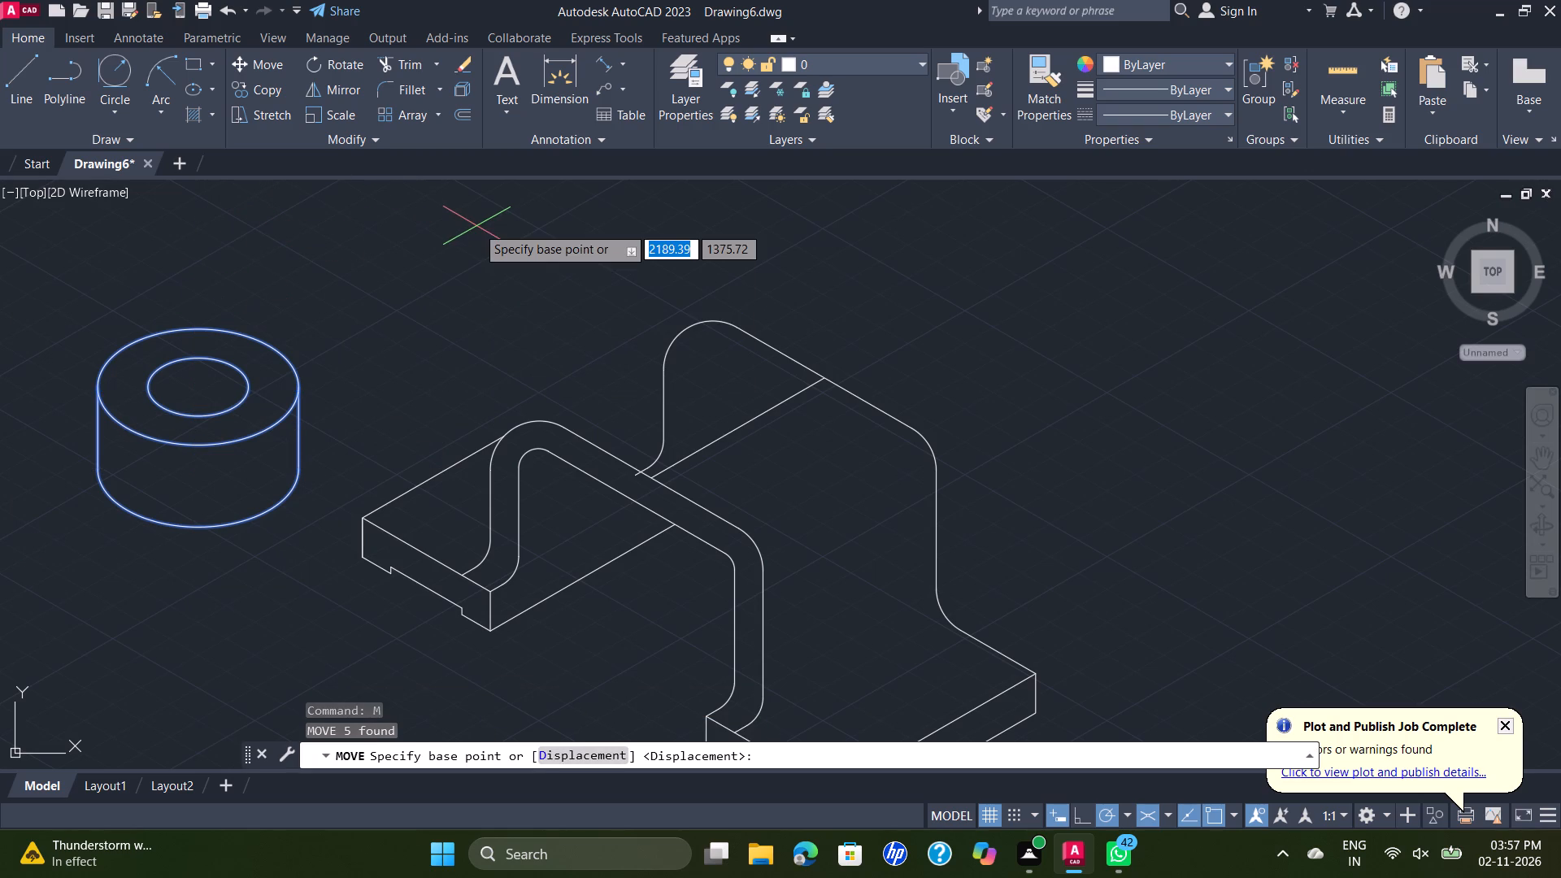
{"action": "left_click", "coordinate": [195, 467]}
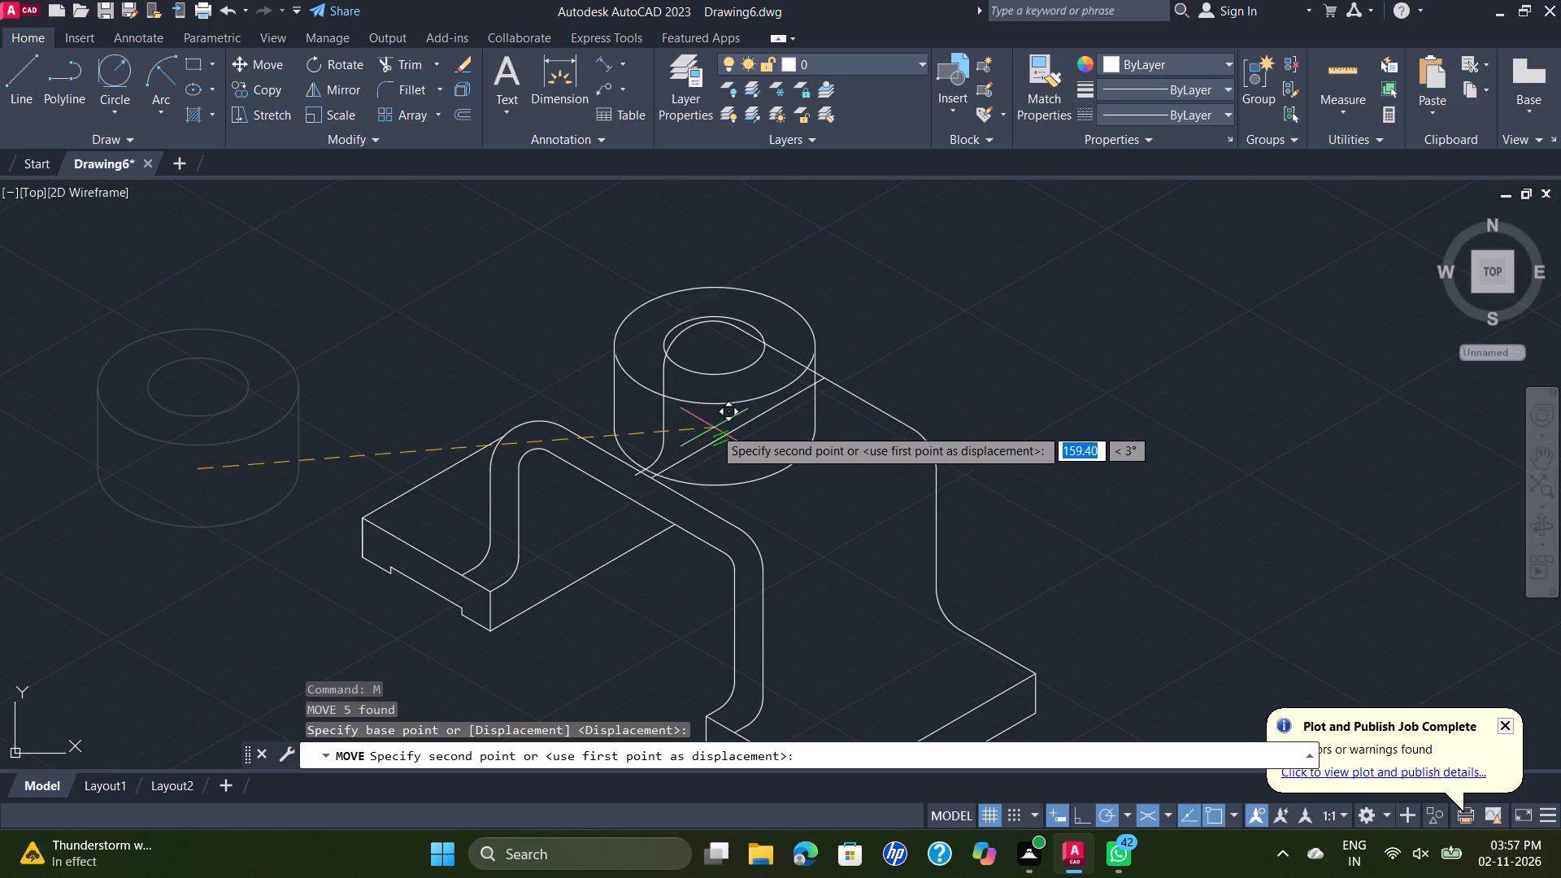
{"action": "left_click", "coordinate": [737, 424]}
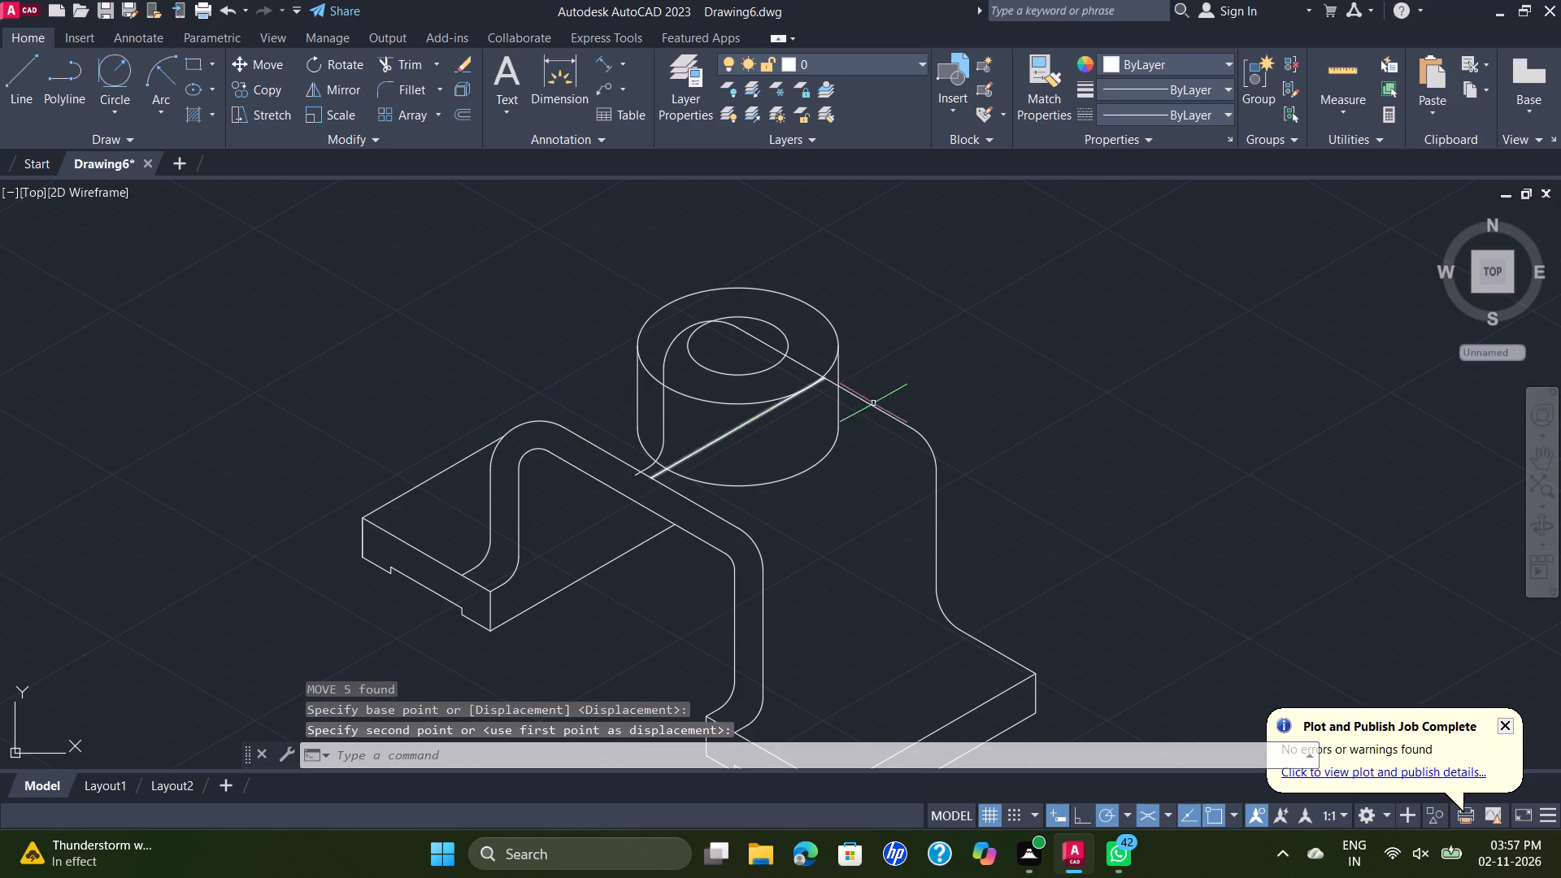
{"action": "key", "text": "Escape"}
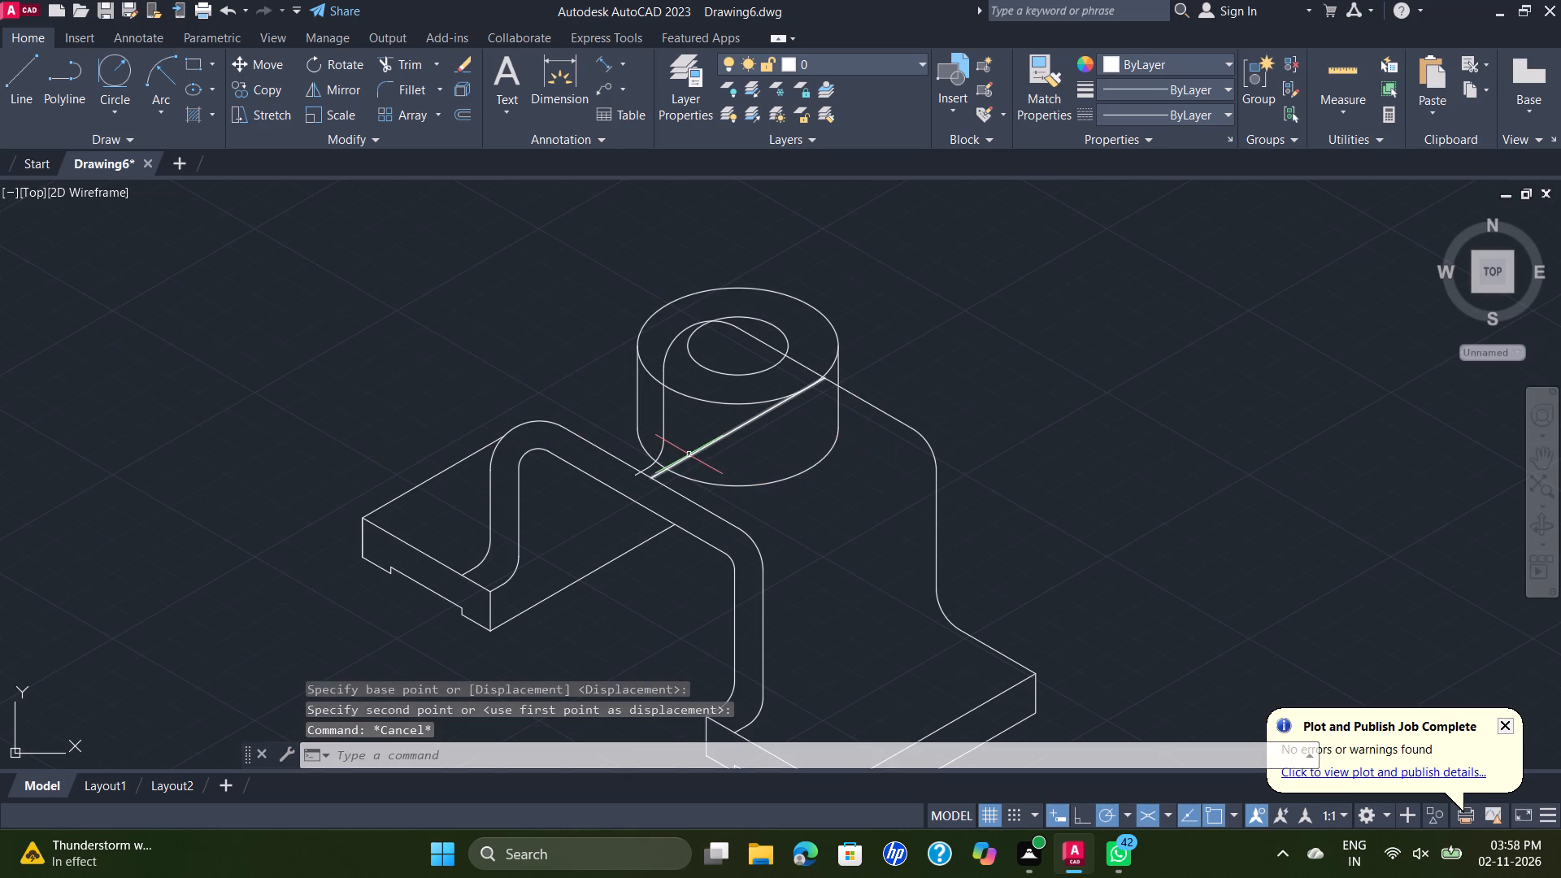
Erase the construction line crossing the boss.
{"action": "left_click", "coordinate": [688, 454]}
{"action": "key", "text": "Delete"}
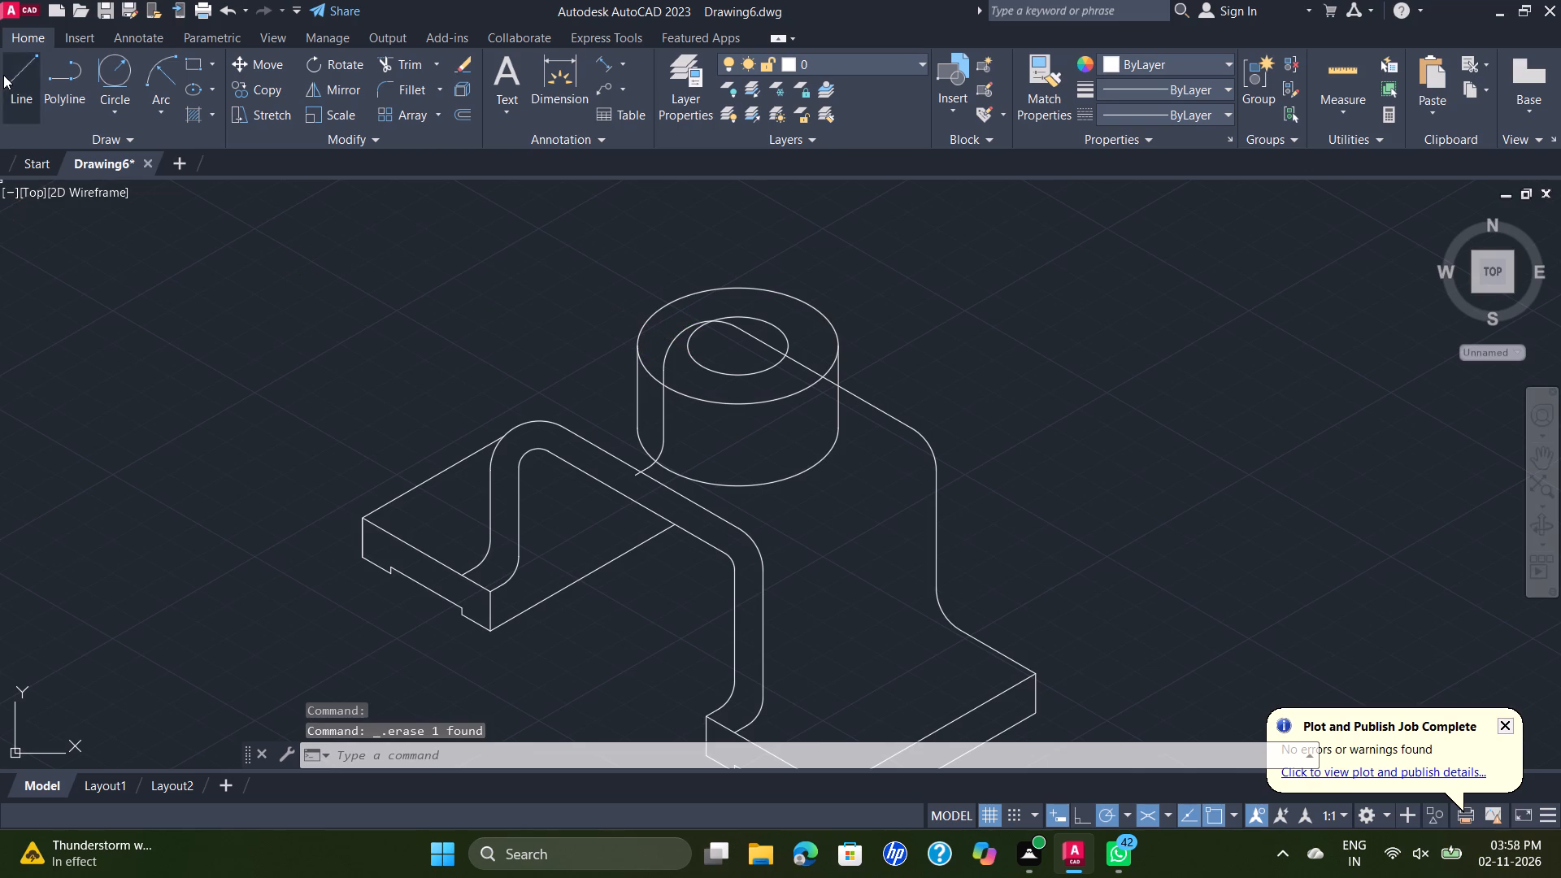
Draw a line about 94 long at 30° from the top of the front arch's outer left bend past the boss.
{"action": "key", "text": "l"}
{"action": "key", "text": "Return"}
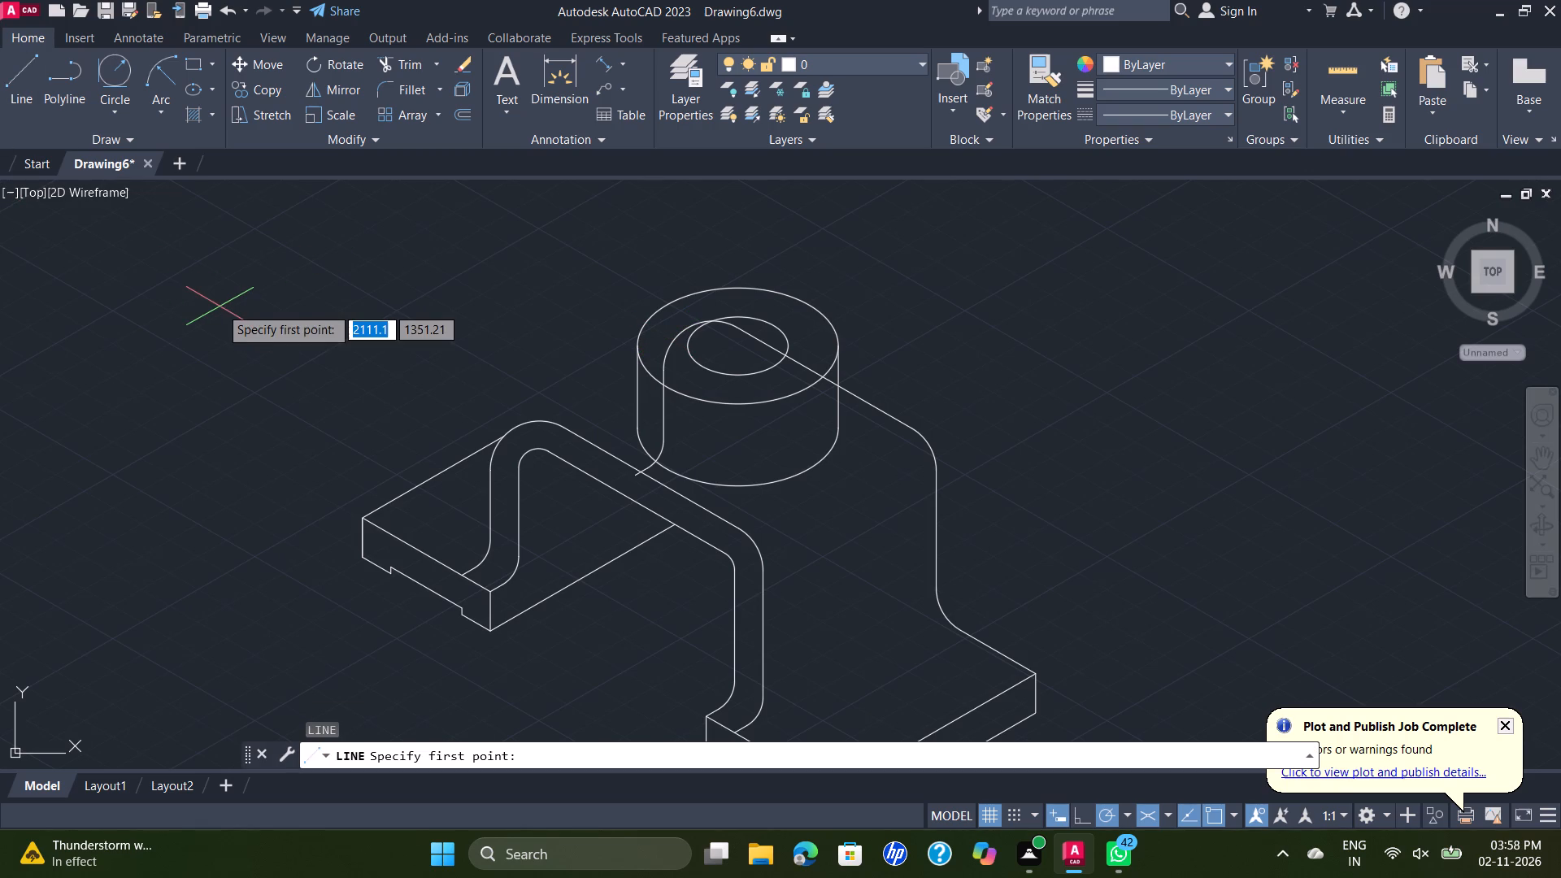
{"action": "left_click", "coordinate": [540, 424]}
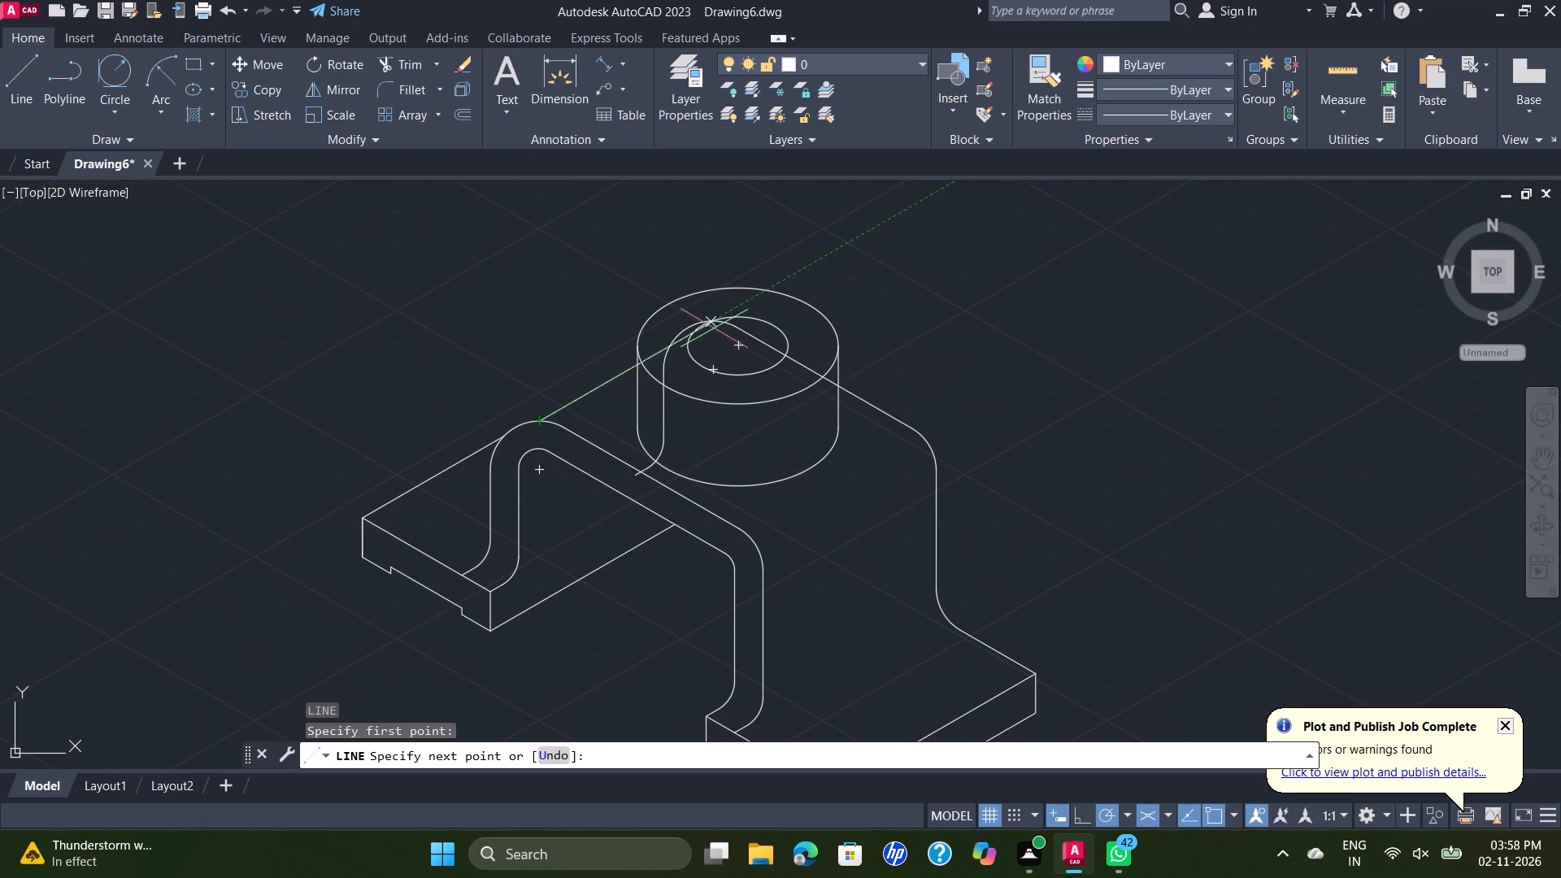
{"action": "left_click", "coordinate": [806, 265]}
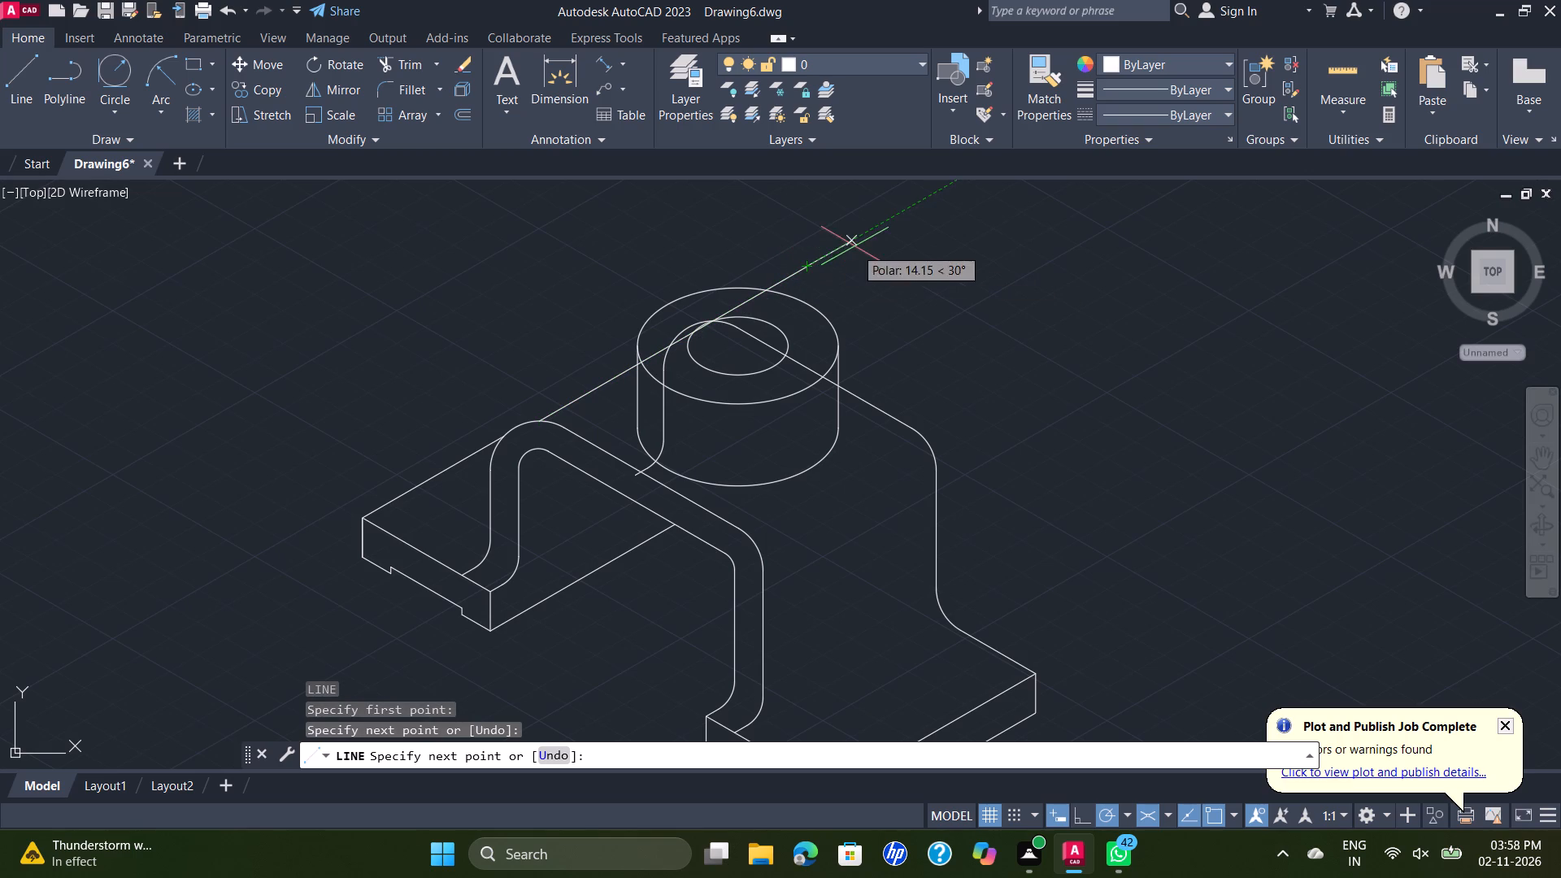
{"action": "key", "text": "Escape"}
Trim the new 30° line between the boss's left side and the bore ellipse.
{"action": "type", "text": "TR"}
{"action": "key", "text": "Return"}
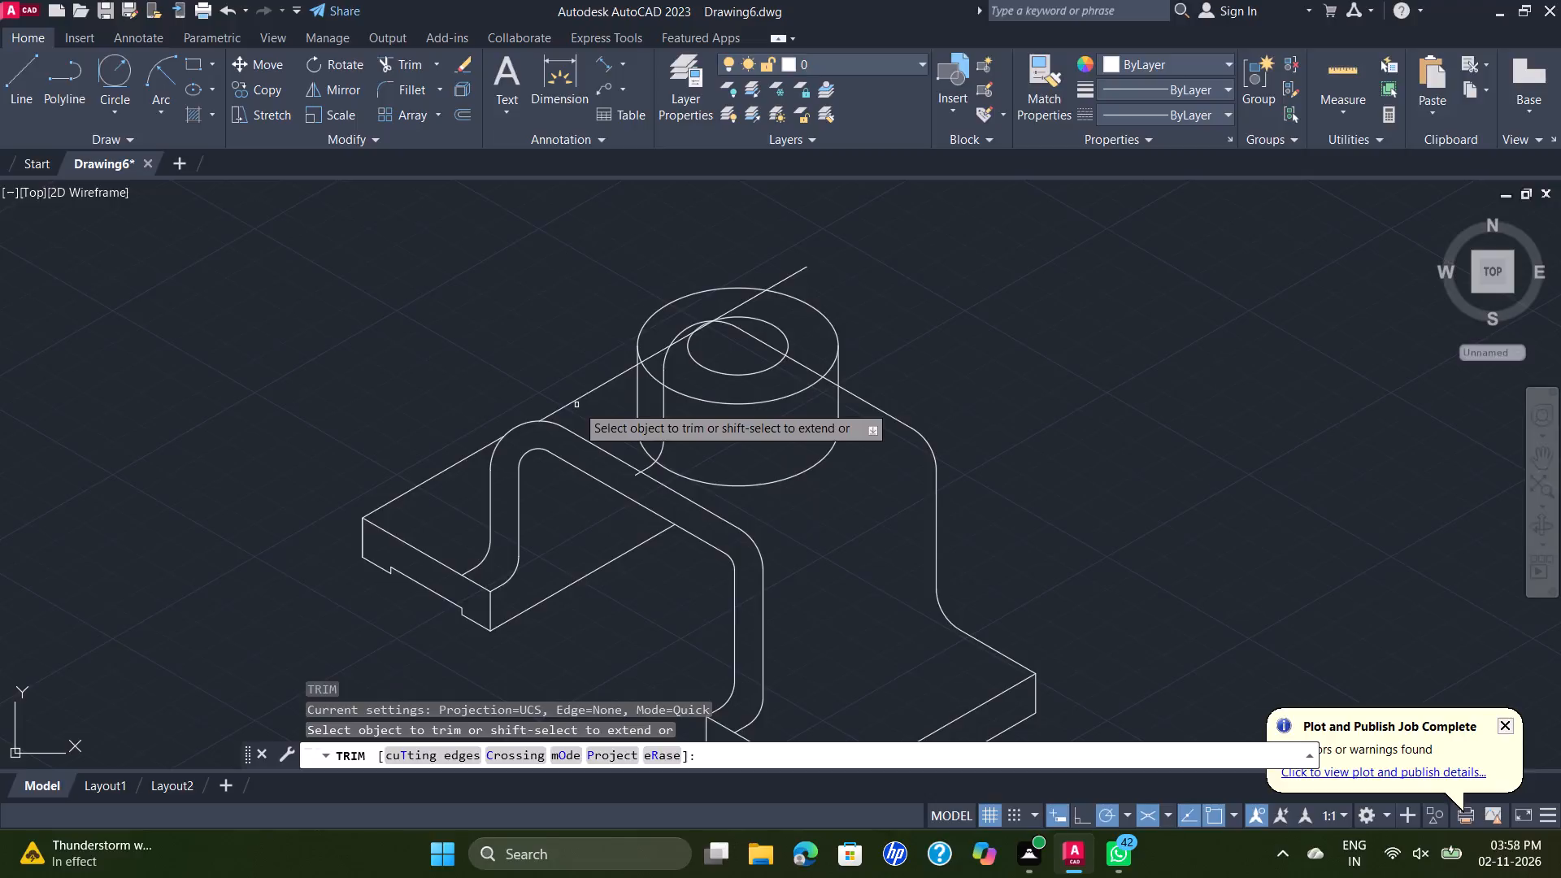
{"action": "left_click", "coordinate": [651, 356]}
{"action": "scroll", "coordinate": [629, 388], "scroll_direction": "up", "scroll_amount": 2}
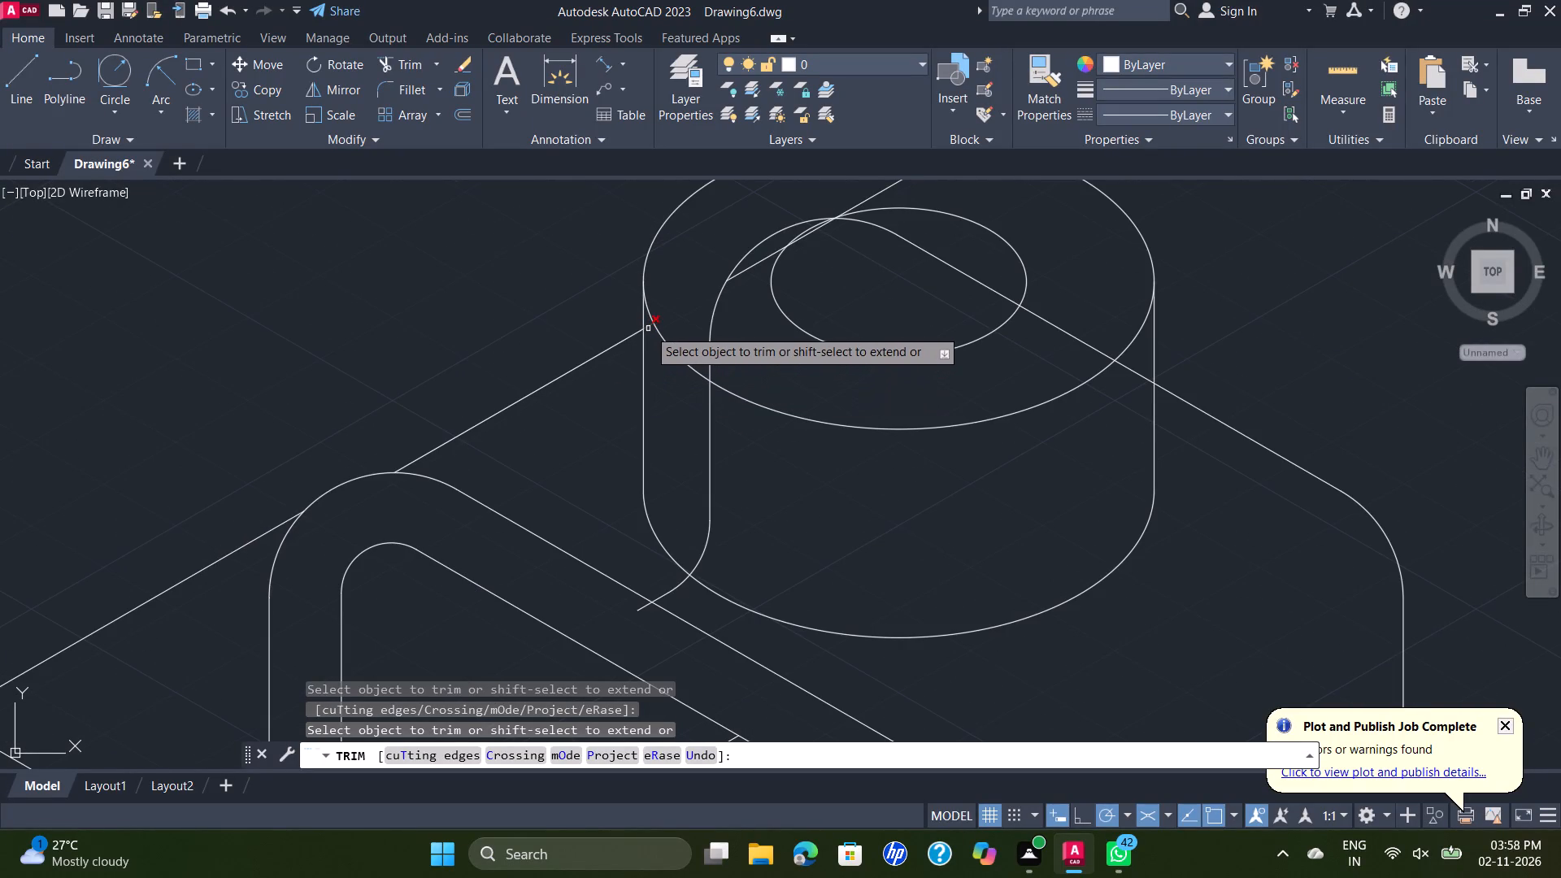
{"action": "left_click", "coordinate": [648, 328]}
{"action": "left_click", "coordinate": [756, 264]}
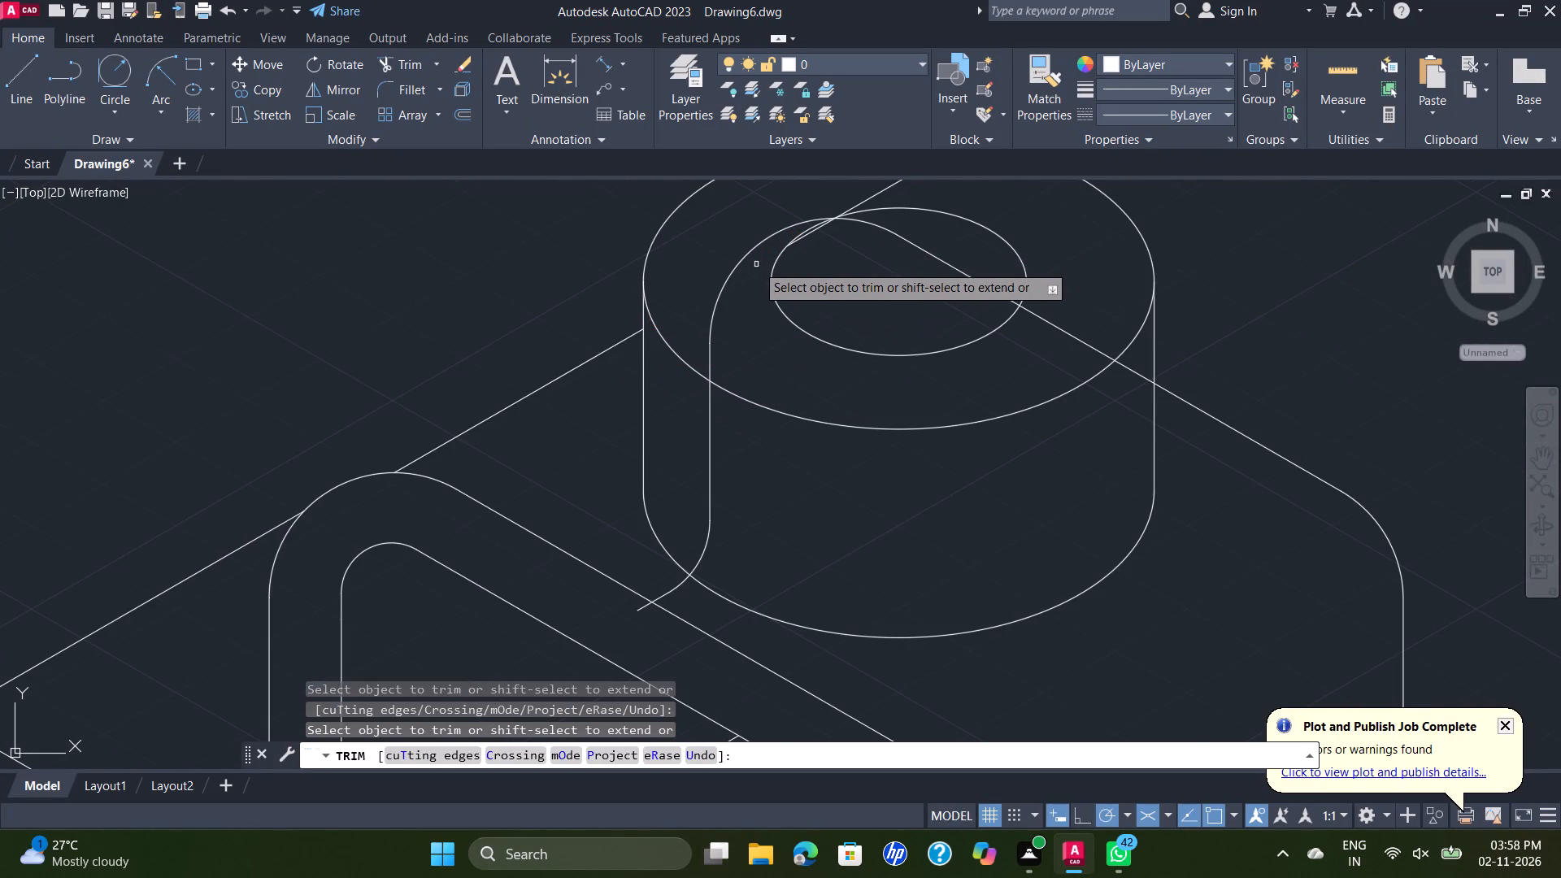
Trim away the rear arch's left bend, vertical leg and lower foot bend hidden behind the boss.
{"action": "left_click", "coordinate": [737, 261]}
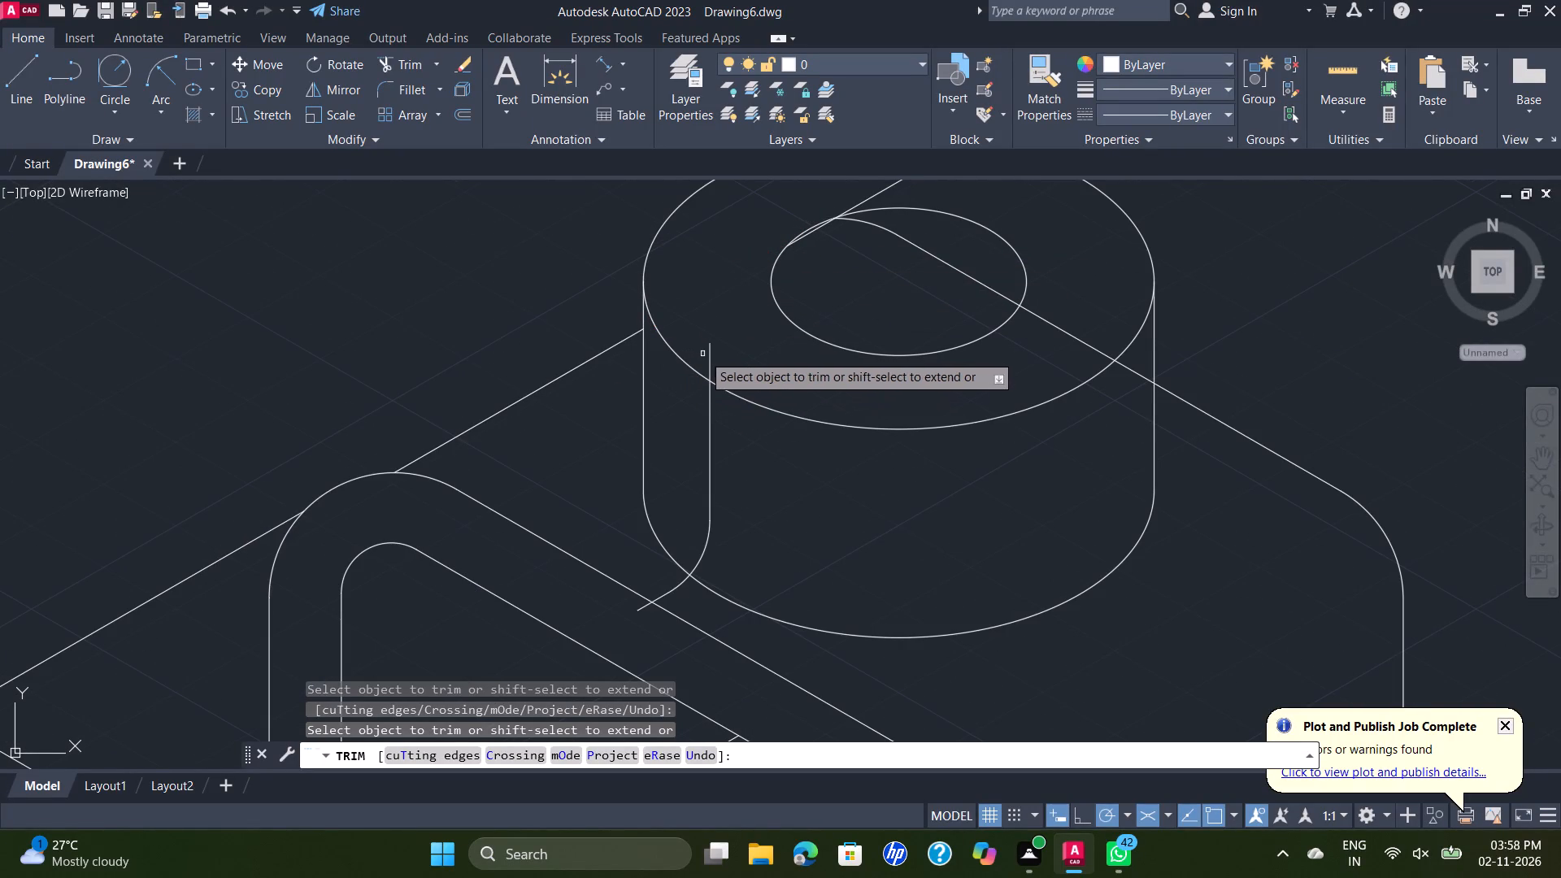
{"action": "left_click", "coordinate": [711, 358]}
{"action": "left_click", "coordinate": [715, 421]}
{"action": "left_click", "coordinate": [692, 424]}
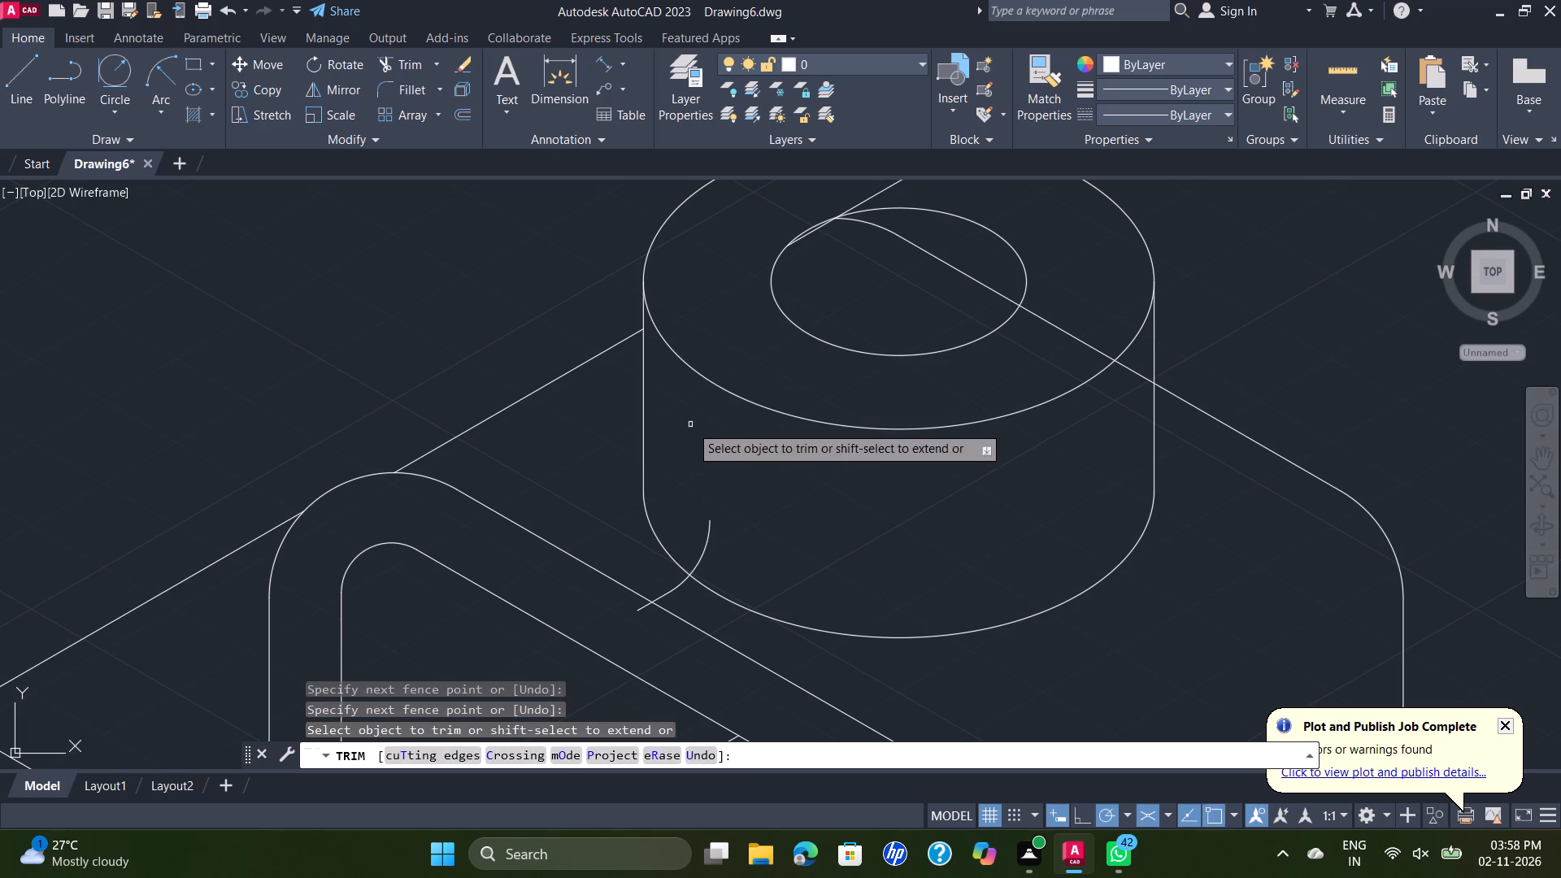
{"action": "left_click", "coordinate": [714, 539]}
{"action": "left_click", "coordinate": [699, 524]}
{"action": "left_click", "coordinate": [676, 592]}
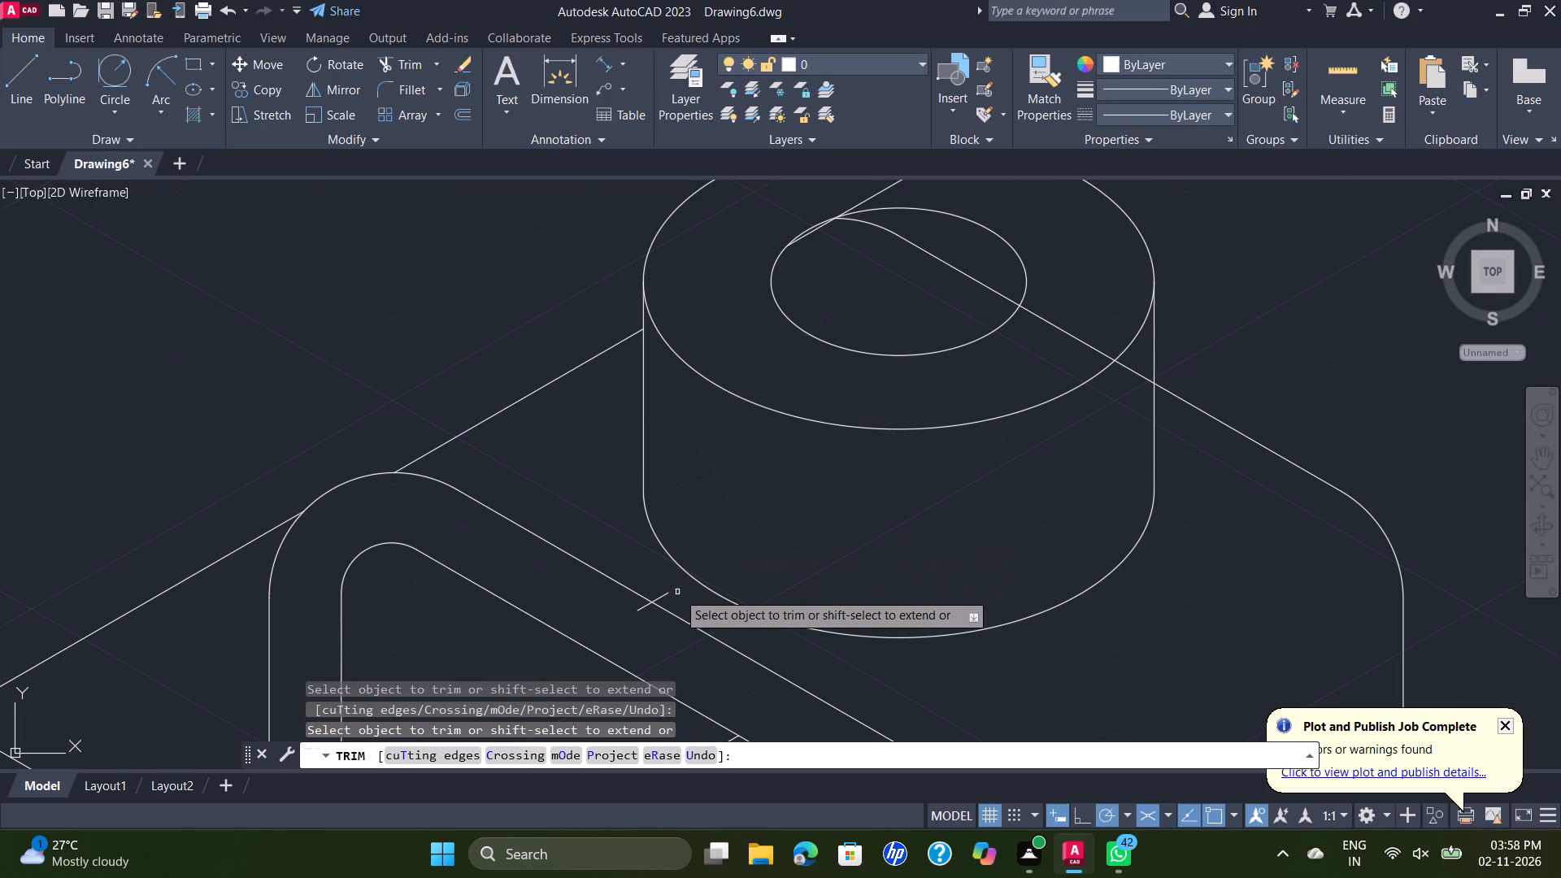
{"action": "left_click", "coordinate": [664, 596]}
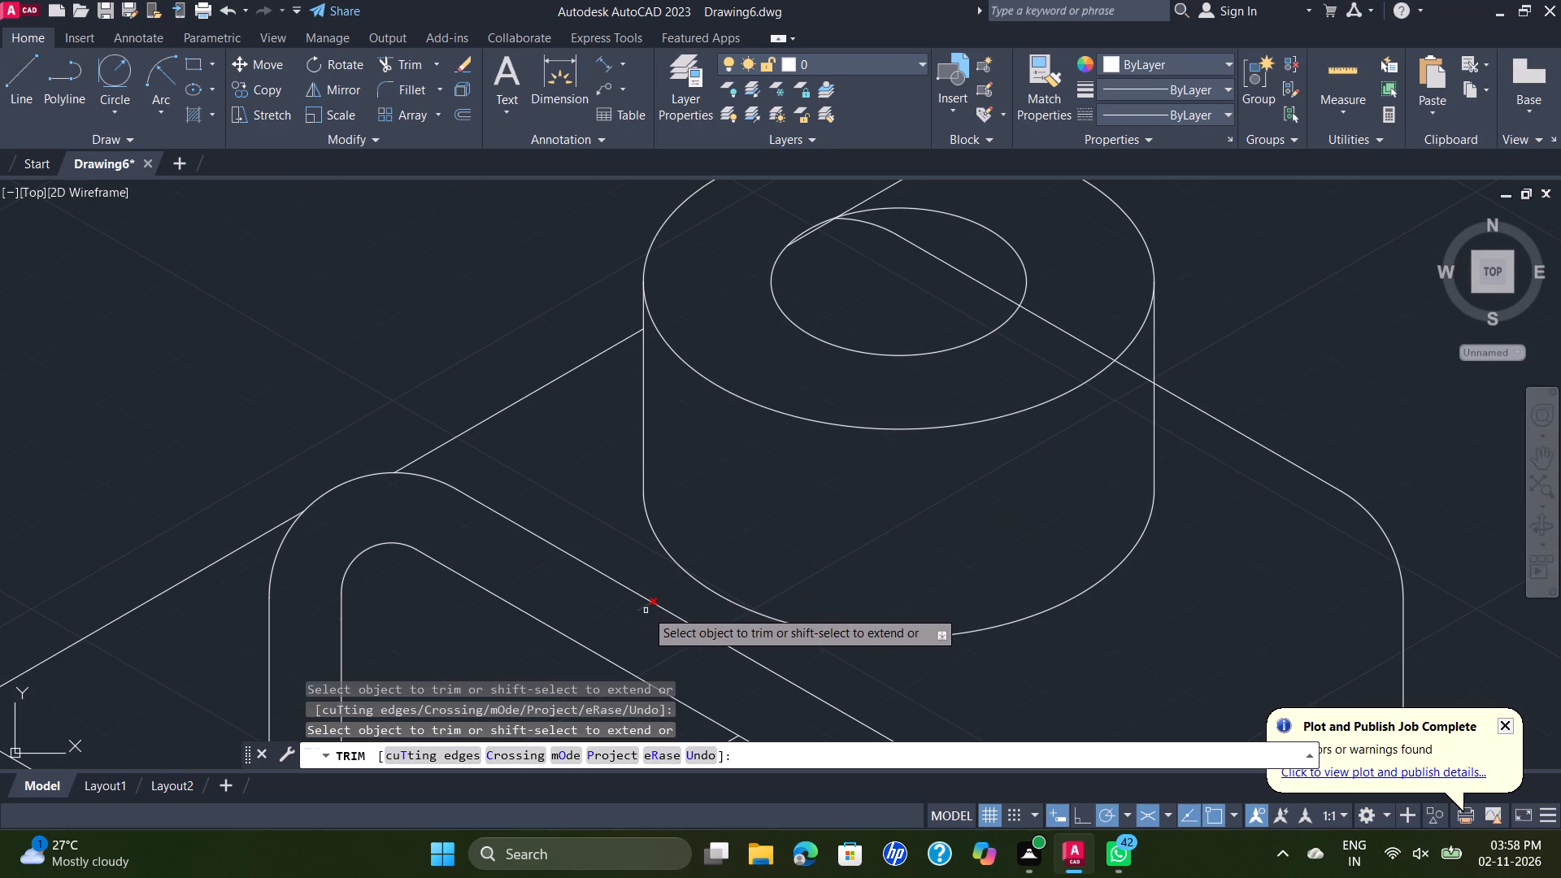
{"action": "left_click", "coordinate": [644, 607]}
Trim the rest of the 30° line across the boss's top ring, beyond the boss and inside the bore ellipse.
{"action": "scroll", "coordinate": [728, 577], "scroll_direction": "down", "scroll_amount": 2}
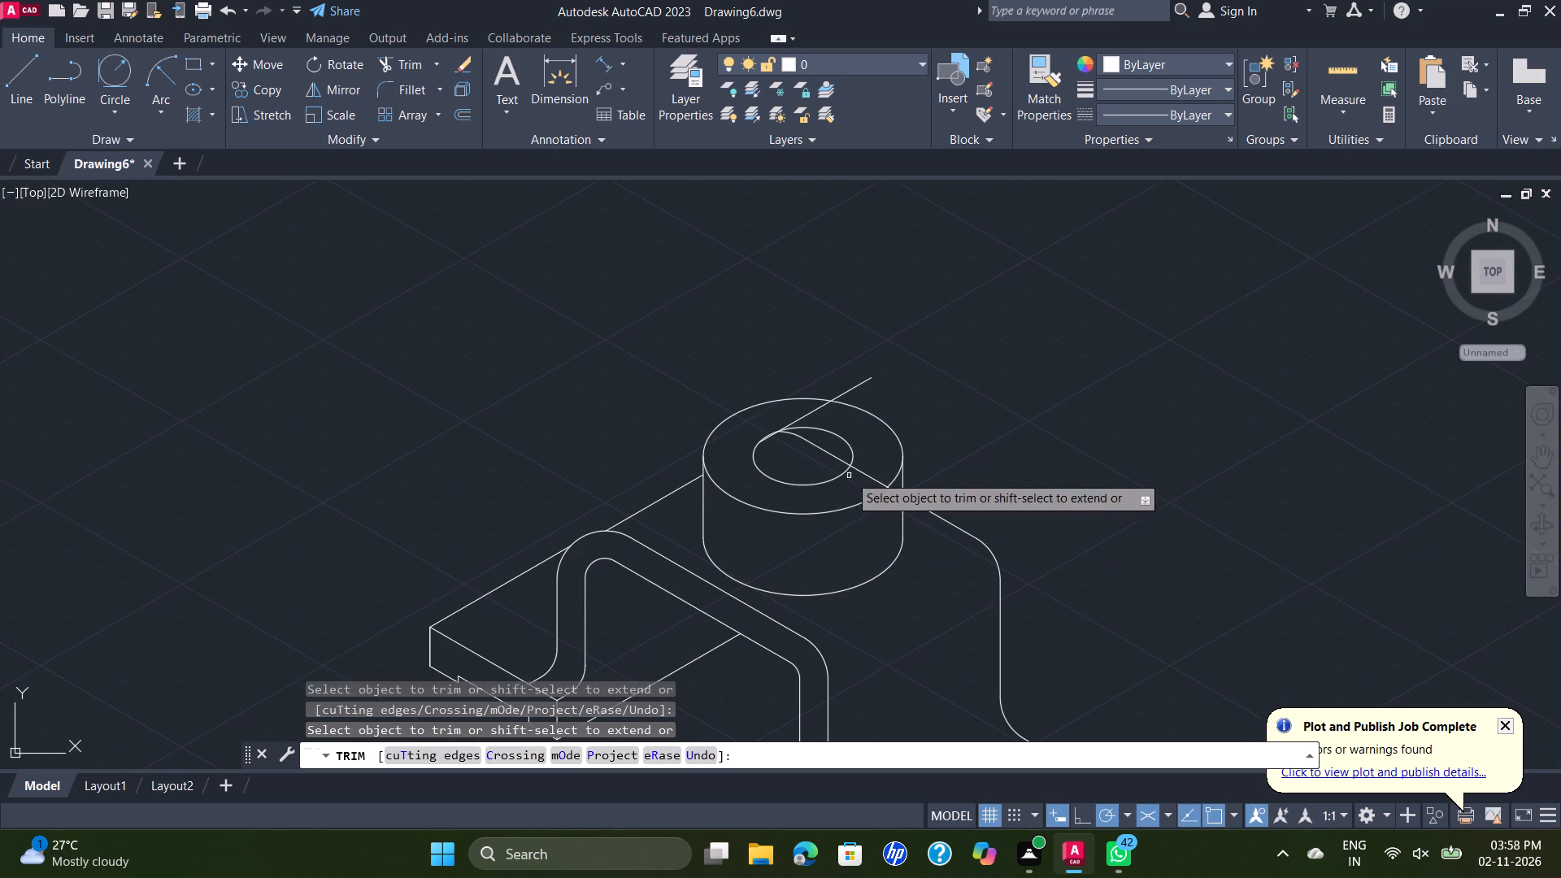
{"action": "scroll", "coordinate": [811, 422], "scroll_direction": "up", "scroll_amount": 2}
{"action": "left_click", "coordinate": [794, 407]}
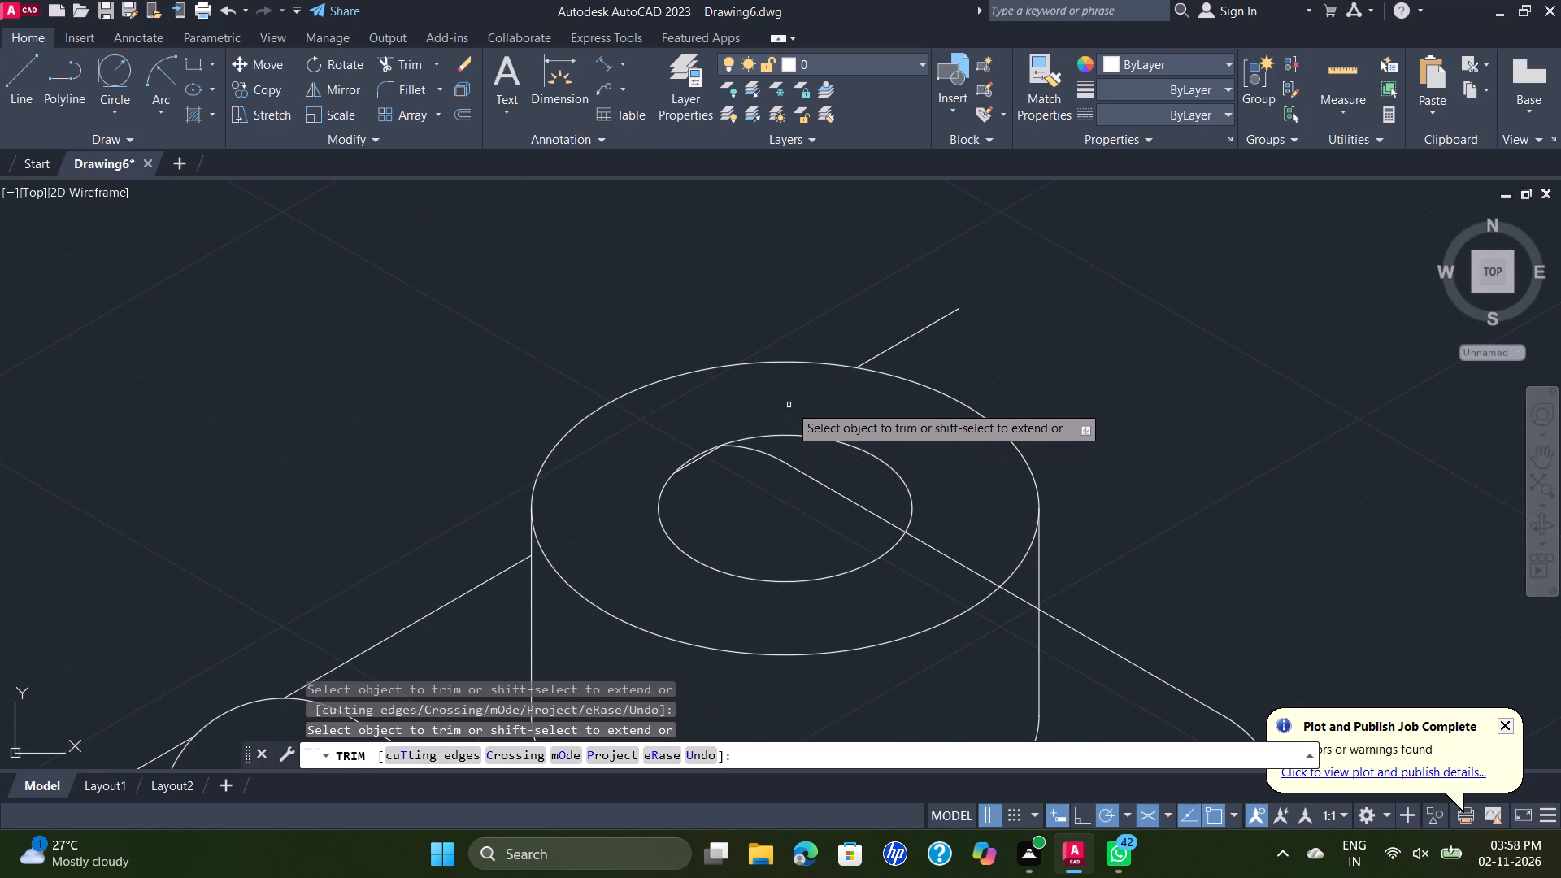
{"action": "left_click", "coordinate": [926, 324]}
{"action": "scroll", "coordinate": [705, 466], "scroll_direction": "up", "scroll_amount": 1}
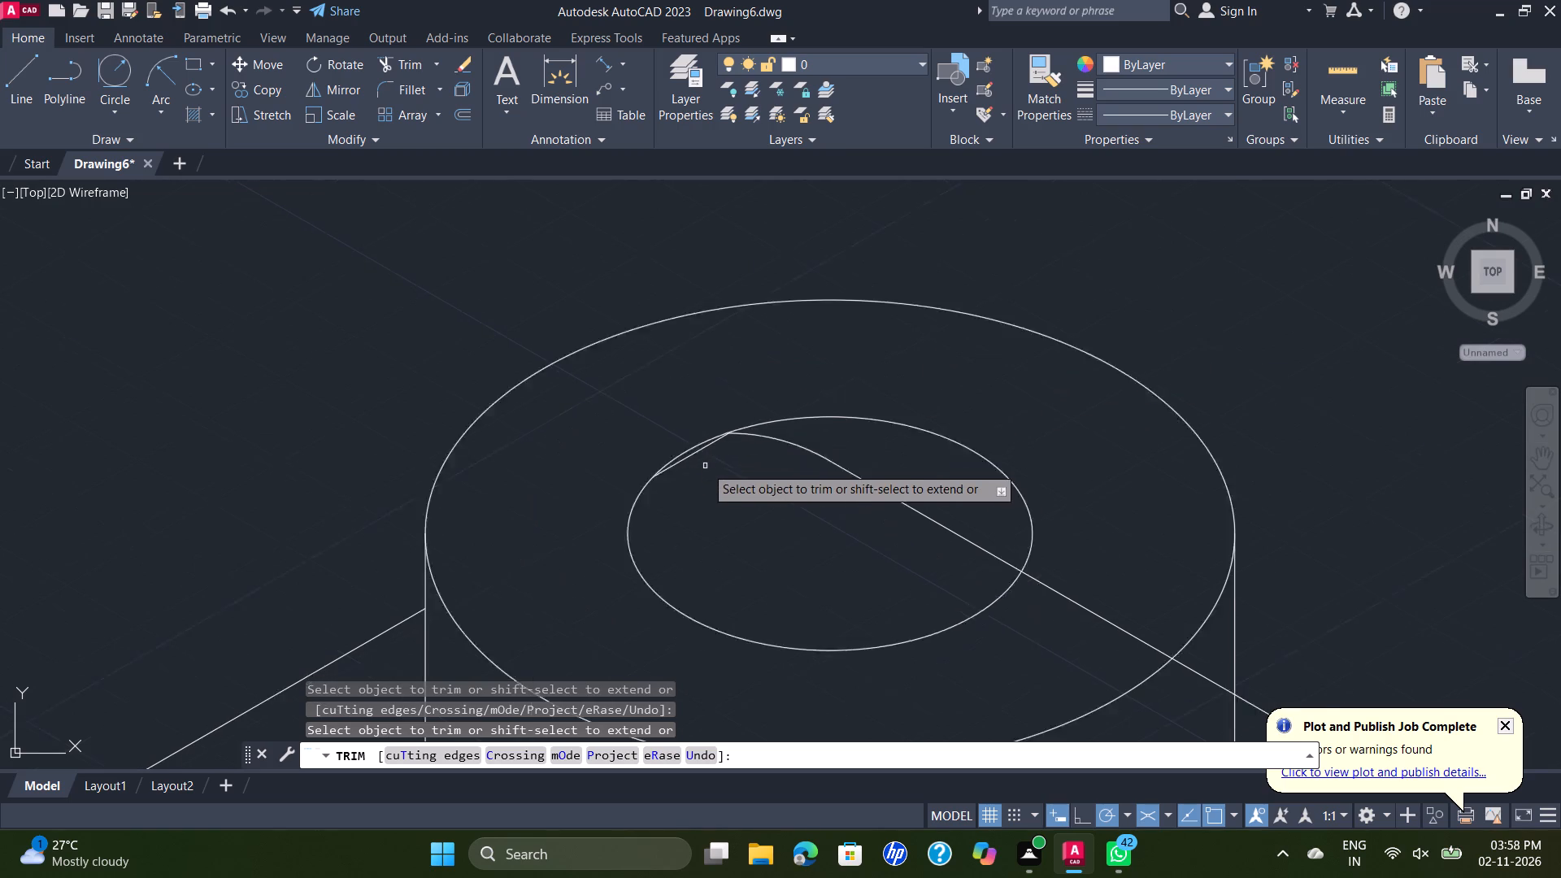
{"action": "scroll", "coordinate": [705, 466], "scroll_direction": "up", "scroll_amount": 1}
{"action": "left_click", "coordinate": [688, 445]}
{"action": "left_click", "coordinate": [795, 425]}
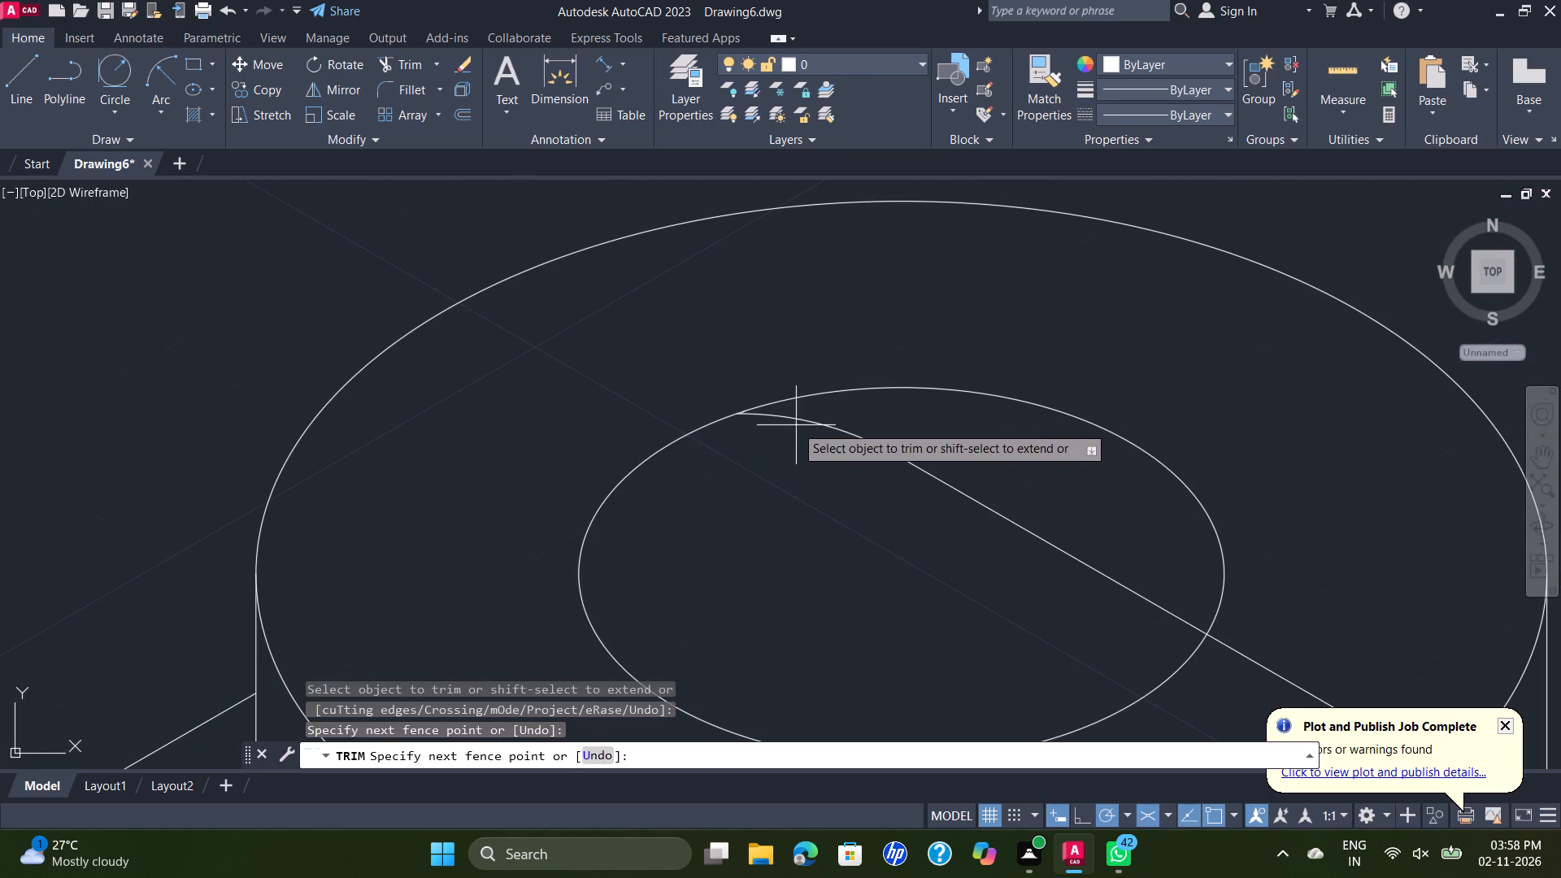
Trim the rear arch's top edge where it crosses the bore, the boss's top ring and the boss's side.
{"action": "left_click", "coordinate": [812, 415]}
{"action": "left_click", "coordinate": [890, 467]}
{"action": "left_click", "coordinate": [936, 467]}
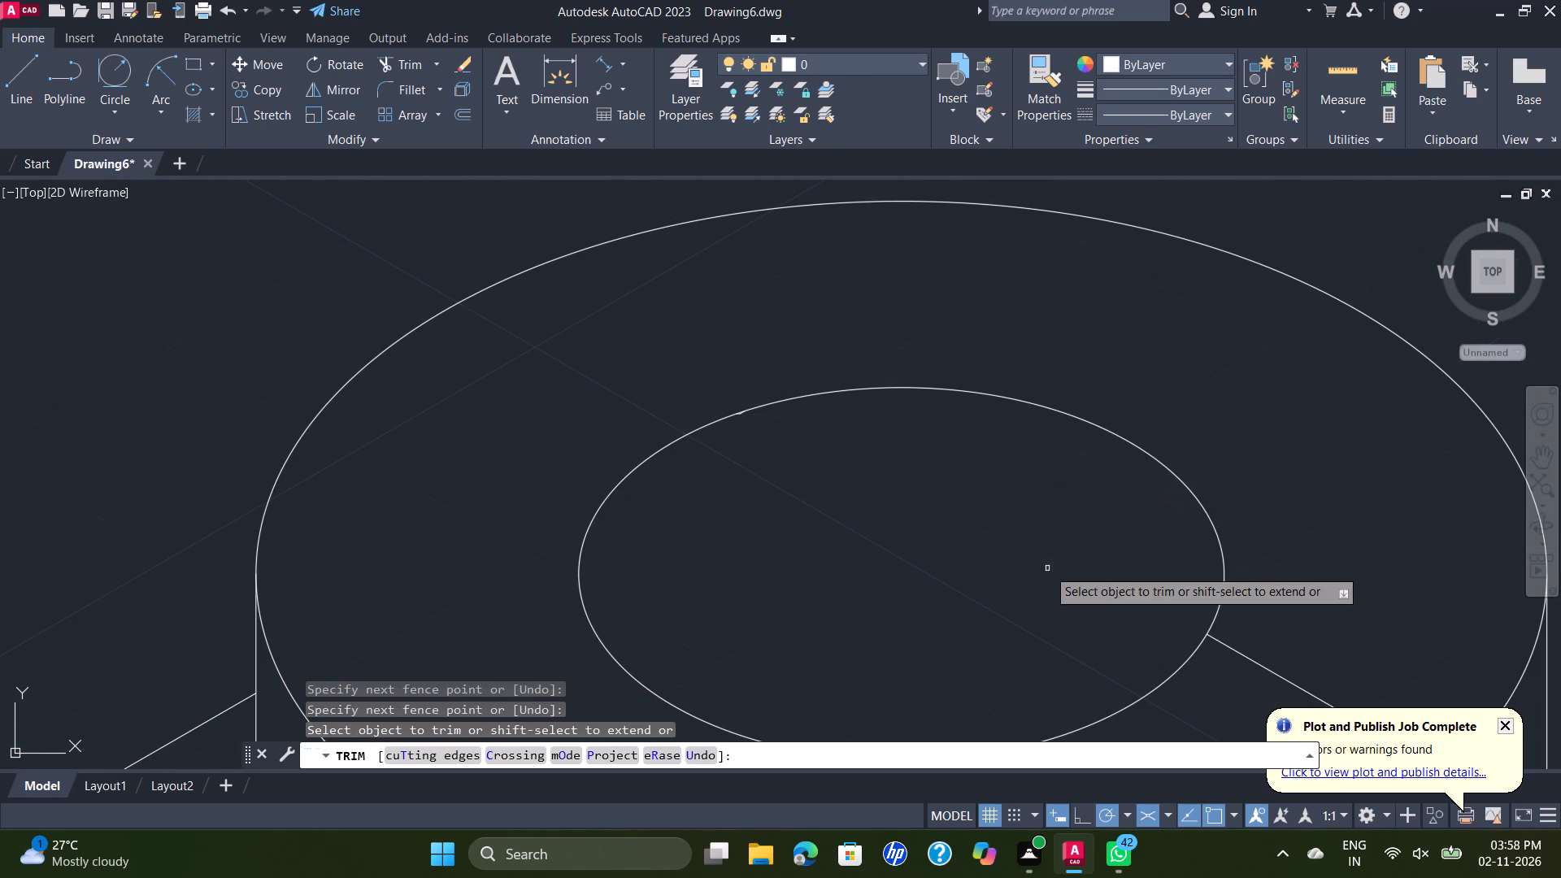
{"action": "scroll", "coordinate": [1046, 571], "scroll_direction": "down", "scroll_amount": 2}
{"action": "left_click", "coordinate": [1124, 629]}
{"action": "left_click", "coordinate": [1150, 601]}
{"action": "scroll", "coordinate": [1163, 609], "scroll_direction": "down", "scroll_amount": 3}
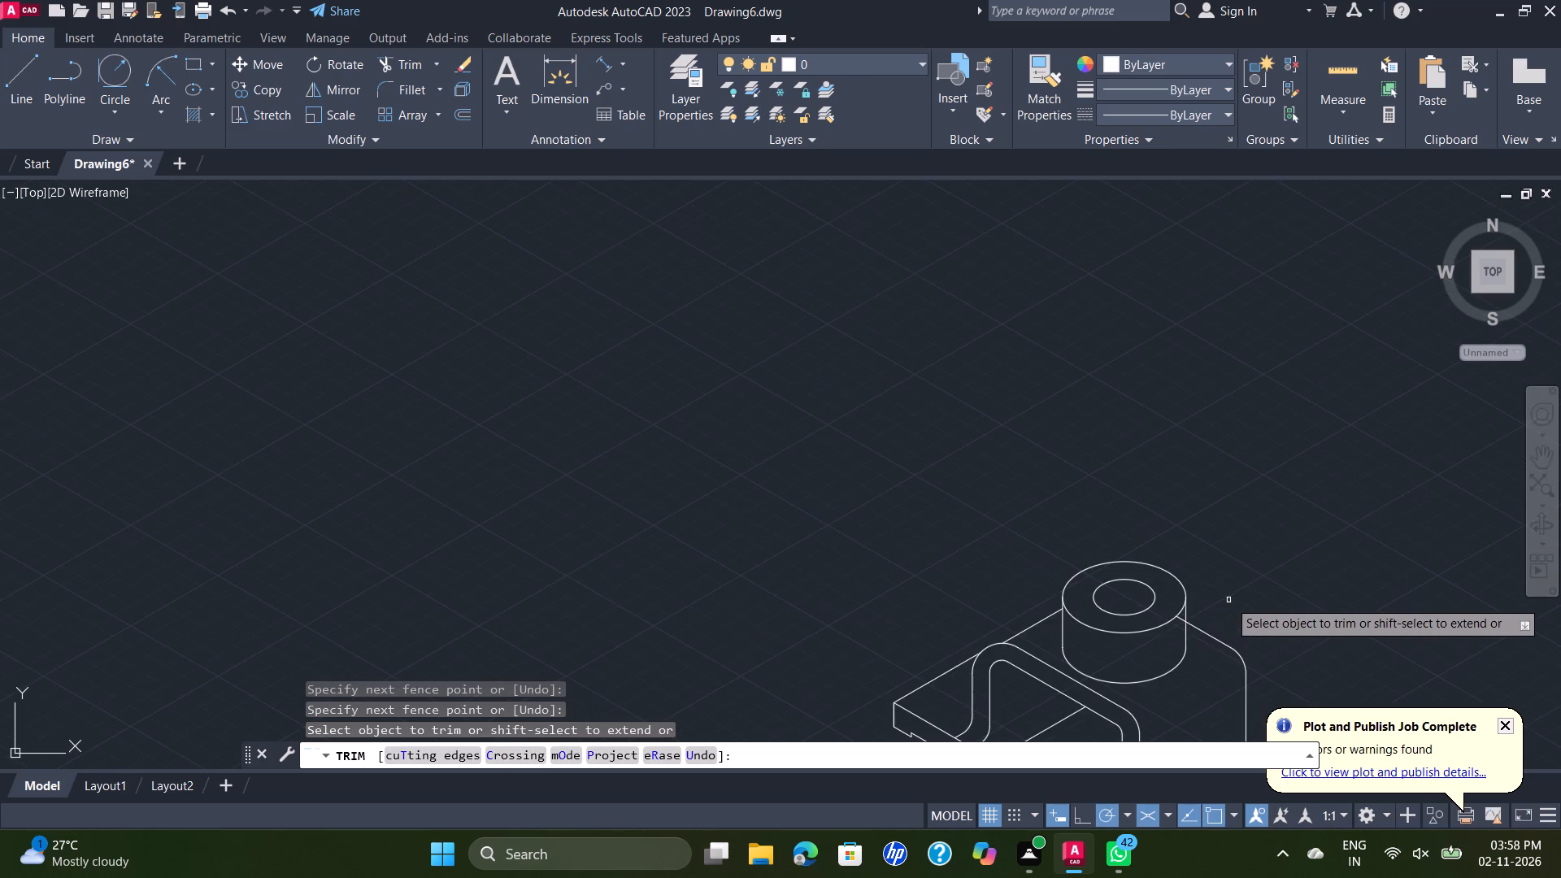
{"action": "scroll", "coordinate": [1228, 600], "scroll_direction": "up", "scroll_amount": 1}
{"action": "middle_click_drag", "start_coordinate": [1228, 600], "coordinate": [1156, 429]}
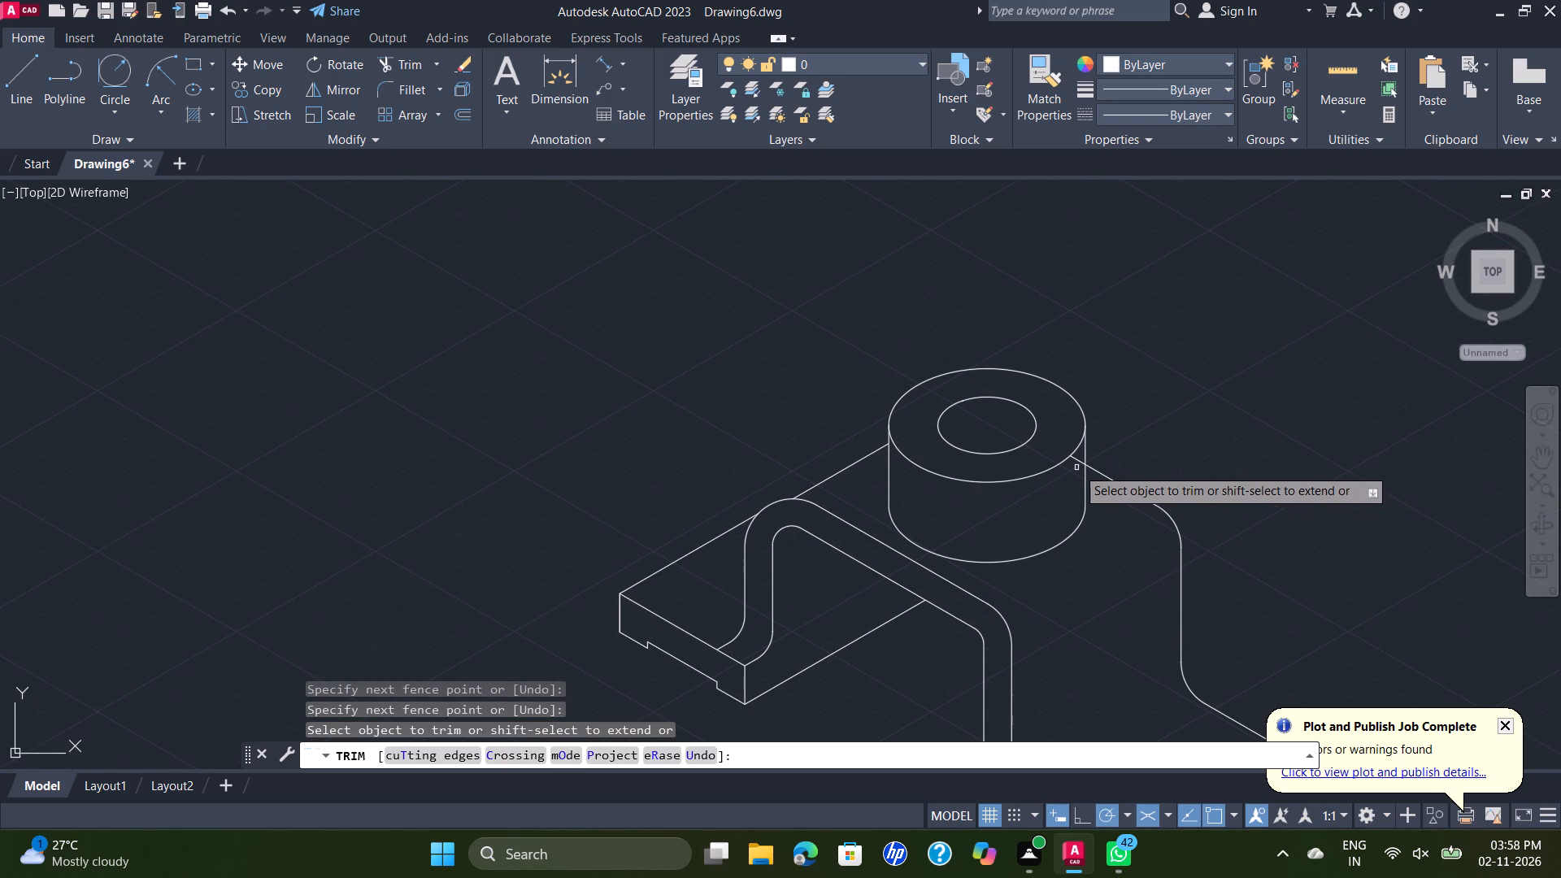
{"action": "left_click", "coordinate": [1081, 462]}
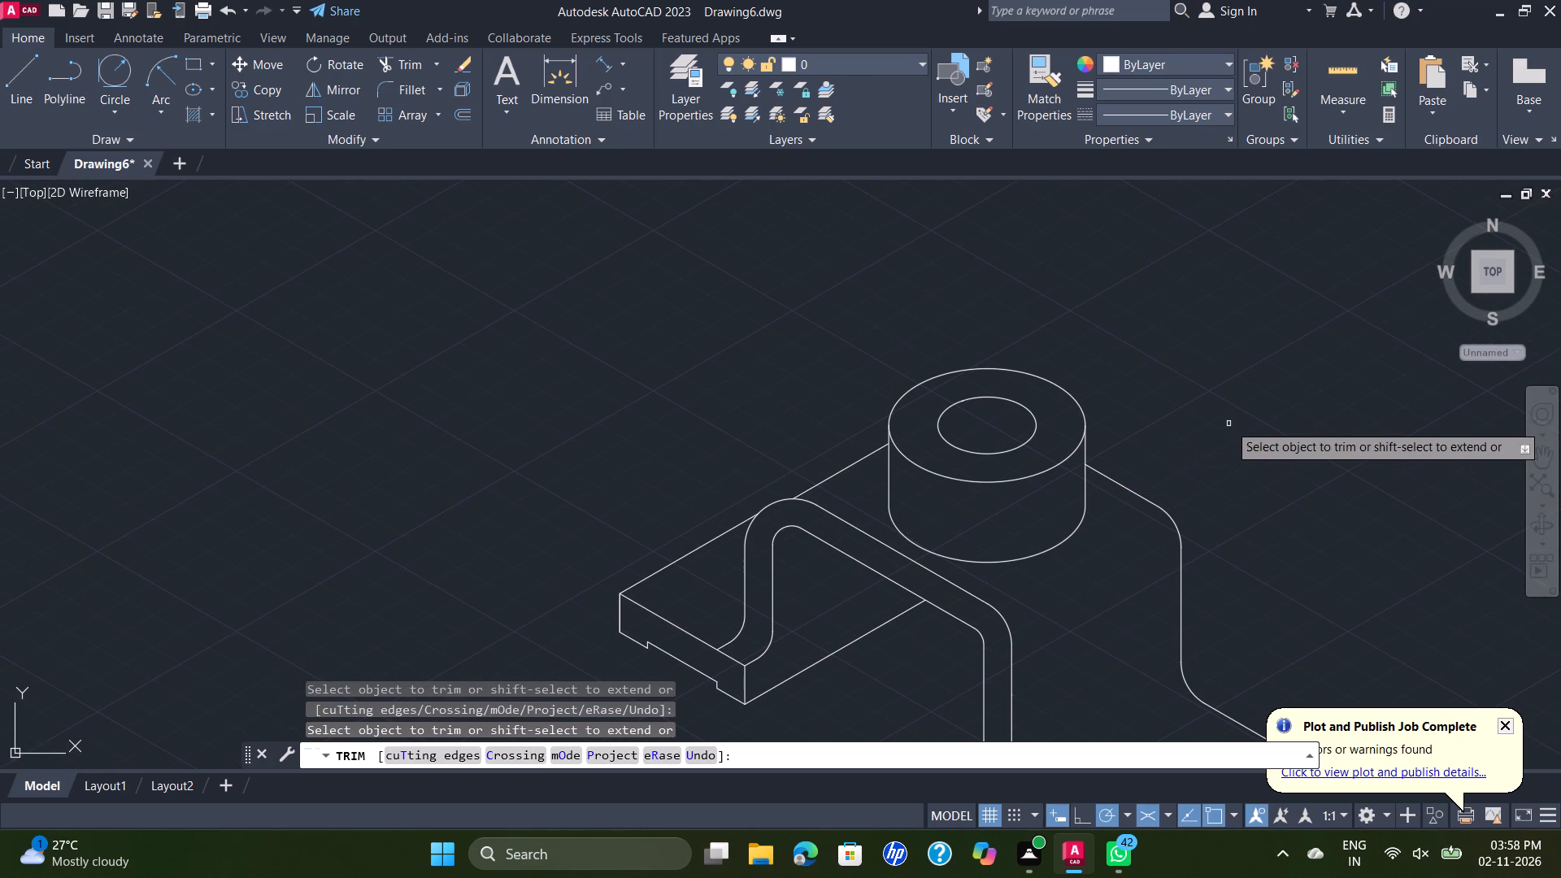
{"action": "scroll", "coordinate": [1228, 424], "scroll_direction": "down", "scroll_amount": 2}
{"action": "key", "text": "Escape"}
{"action": "scroll", "coordinate": [1216, 460], "scroll_direction": "up", "scroll_amount": 2}
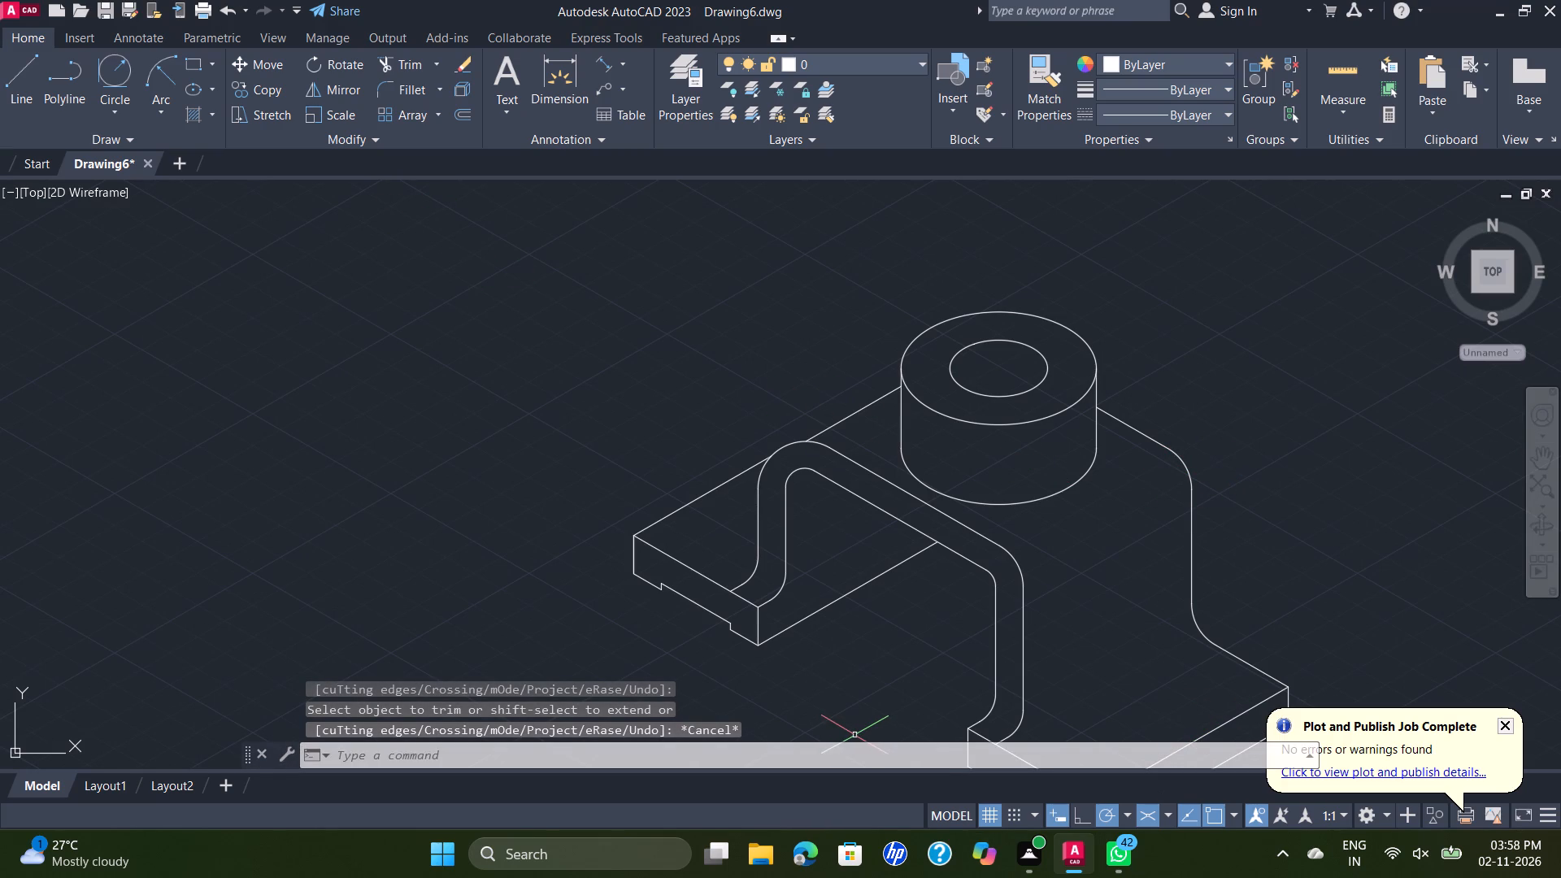
{"action": "scroll", "coordinate": [1146, 449], "scroll_direction": "down", "scroll_amount": 1}
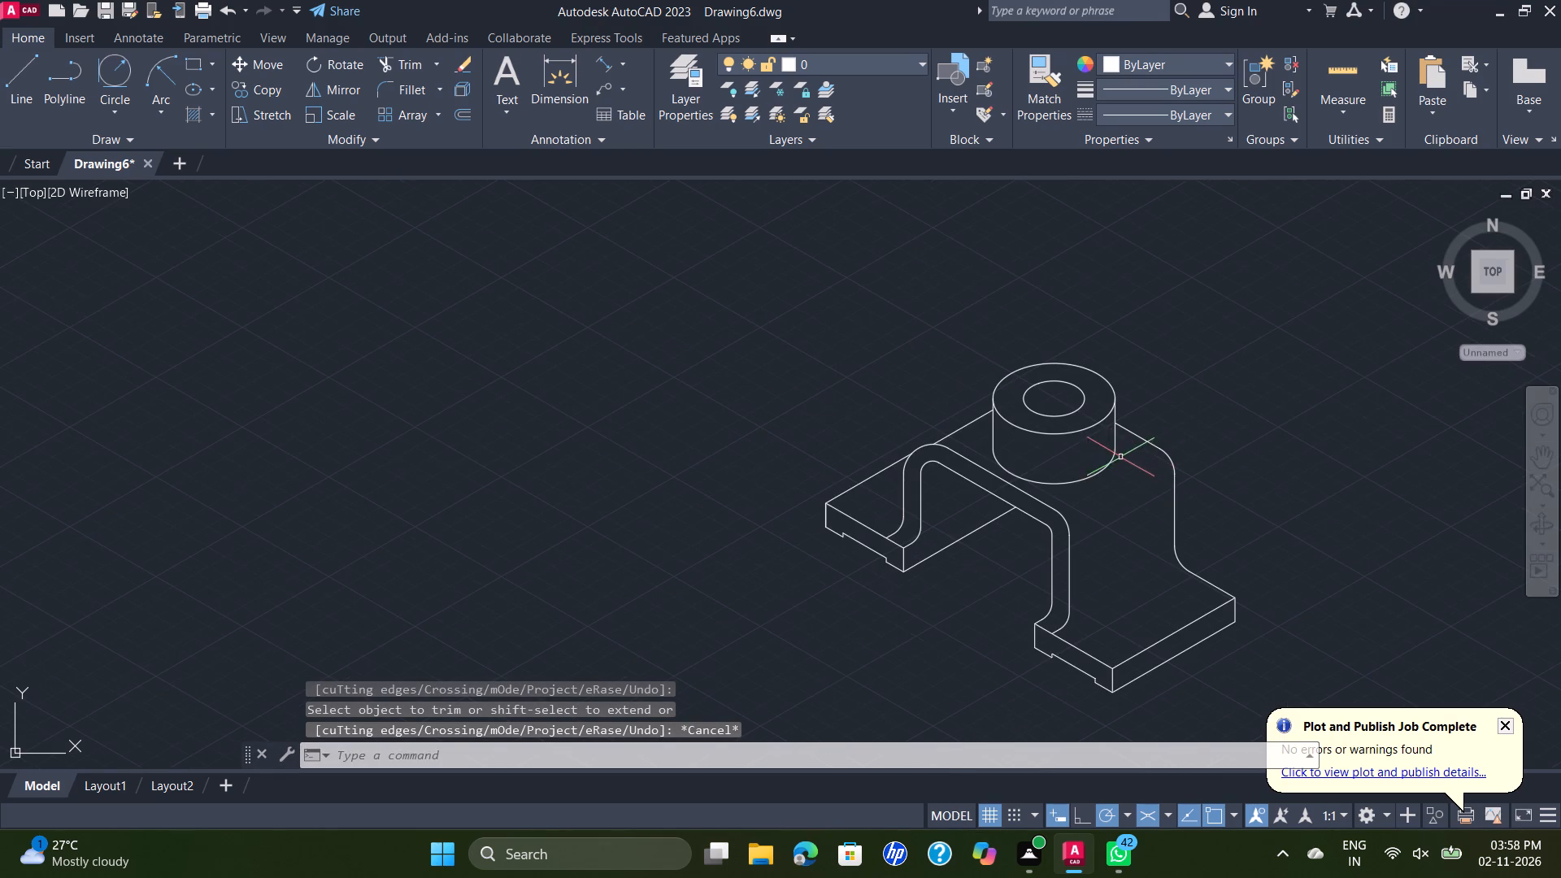
{"action": "scroll", "coordinate": [1134, 450], "scroll_direction": "down", "scroll_amount": 1}
{"action": "middle_click_drag", "start_coordinate": [1134, 450], "coordinate": [1020, 429]}
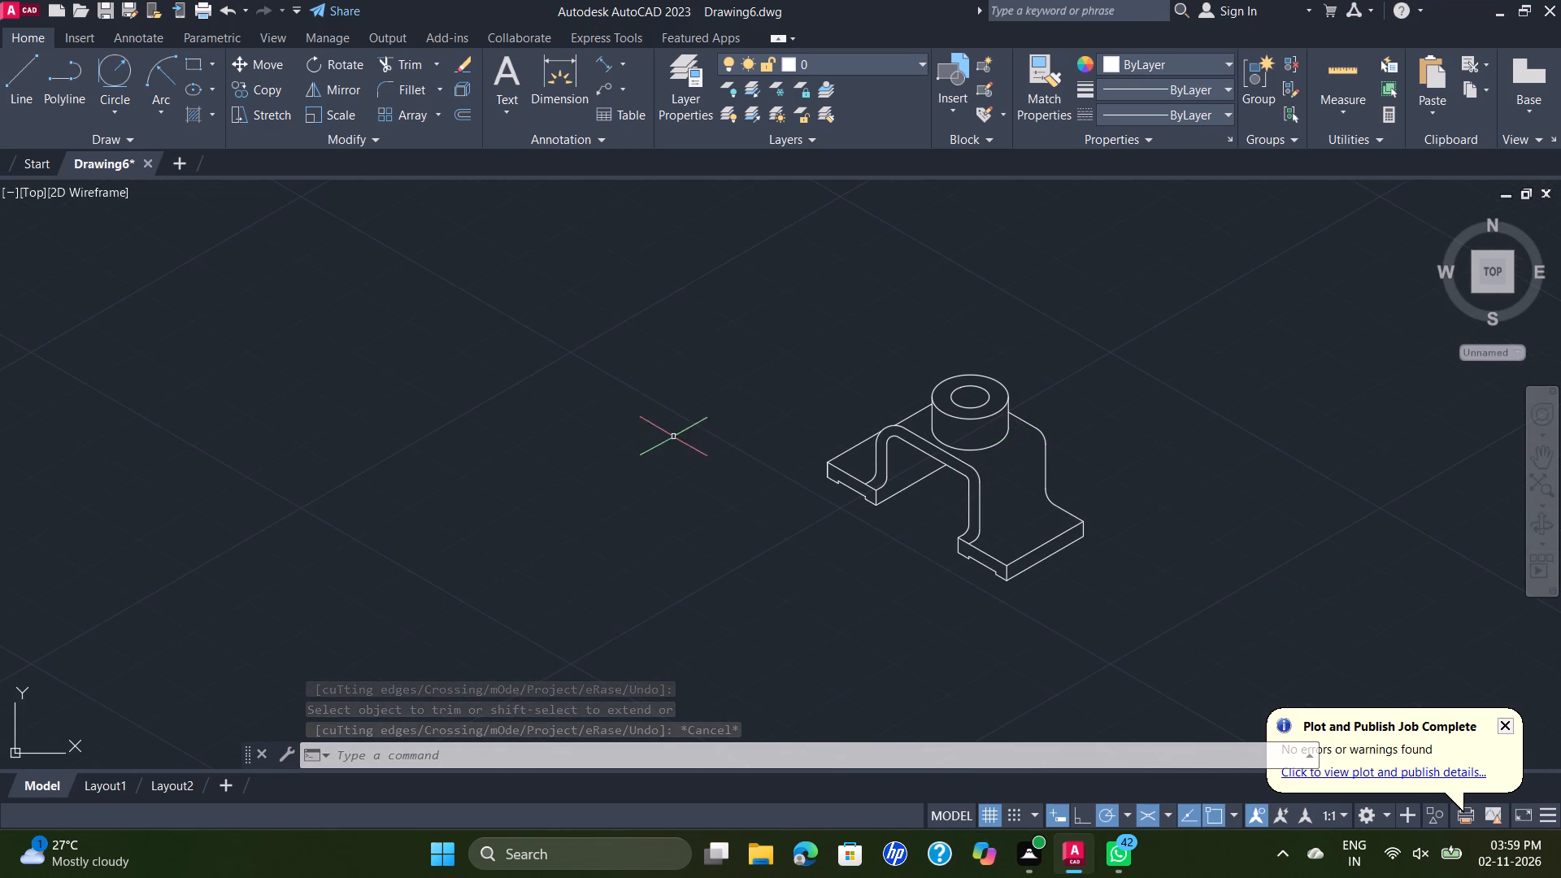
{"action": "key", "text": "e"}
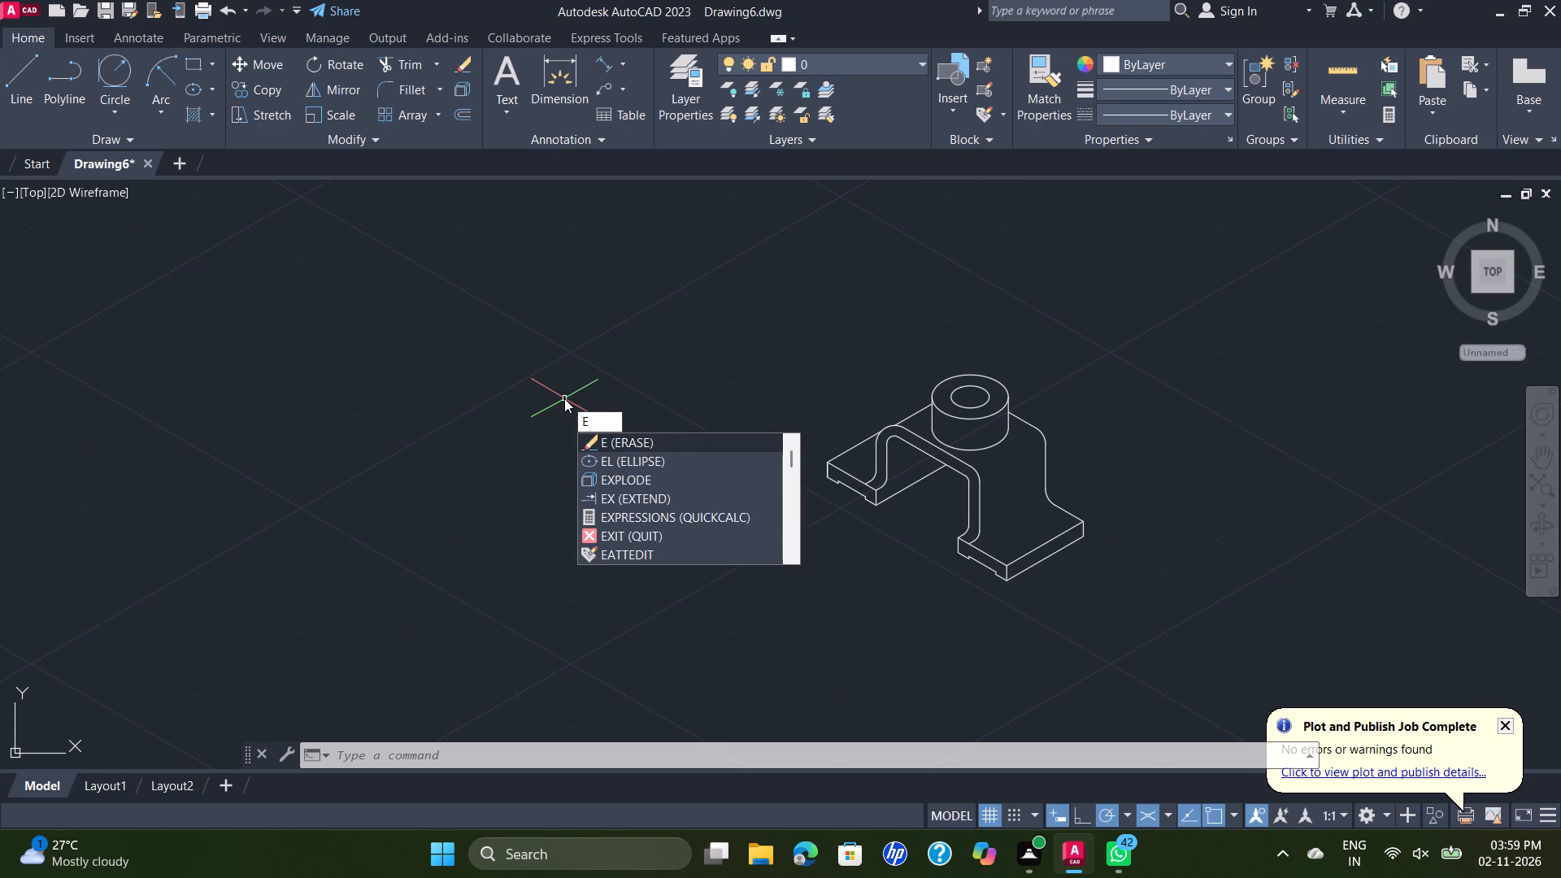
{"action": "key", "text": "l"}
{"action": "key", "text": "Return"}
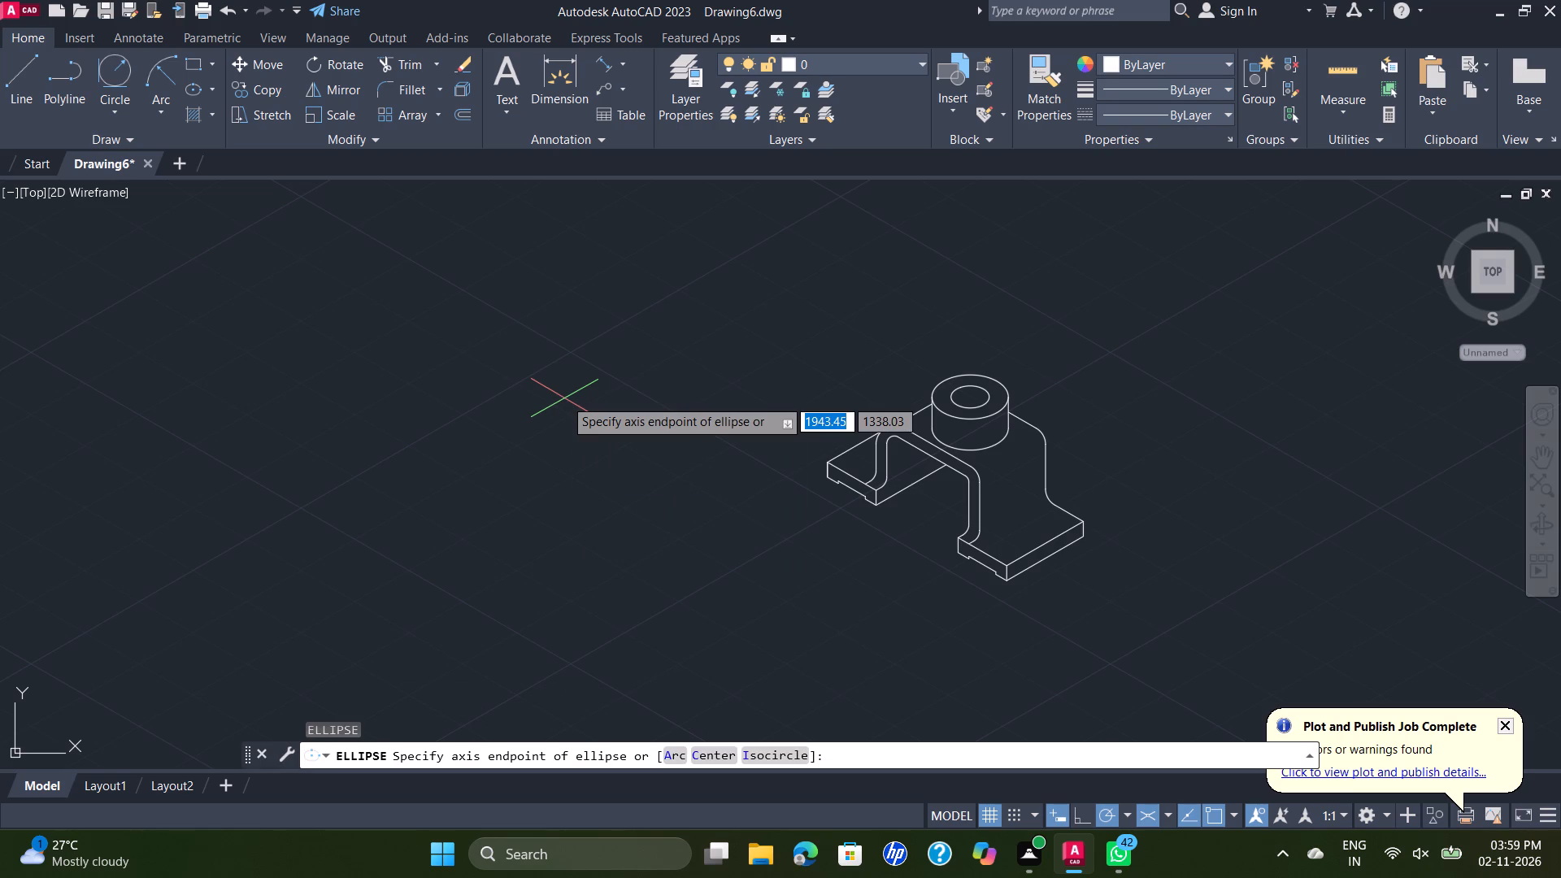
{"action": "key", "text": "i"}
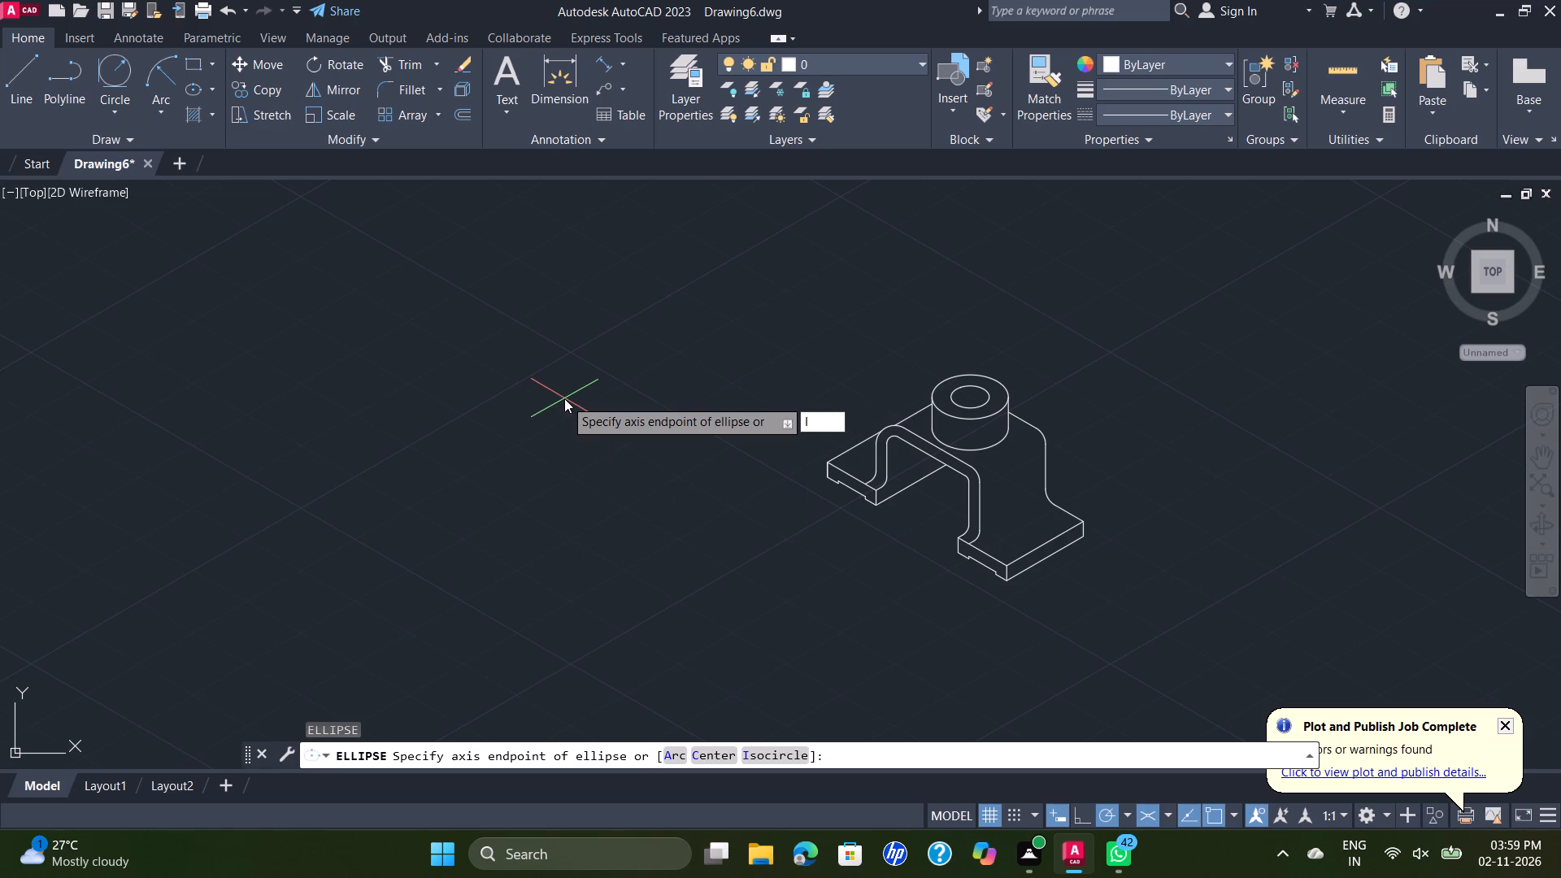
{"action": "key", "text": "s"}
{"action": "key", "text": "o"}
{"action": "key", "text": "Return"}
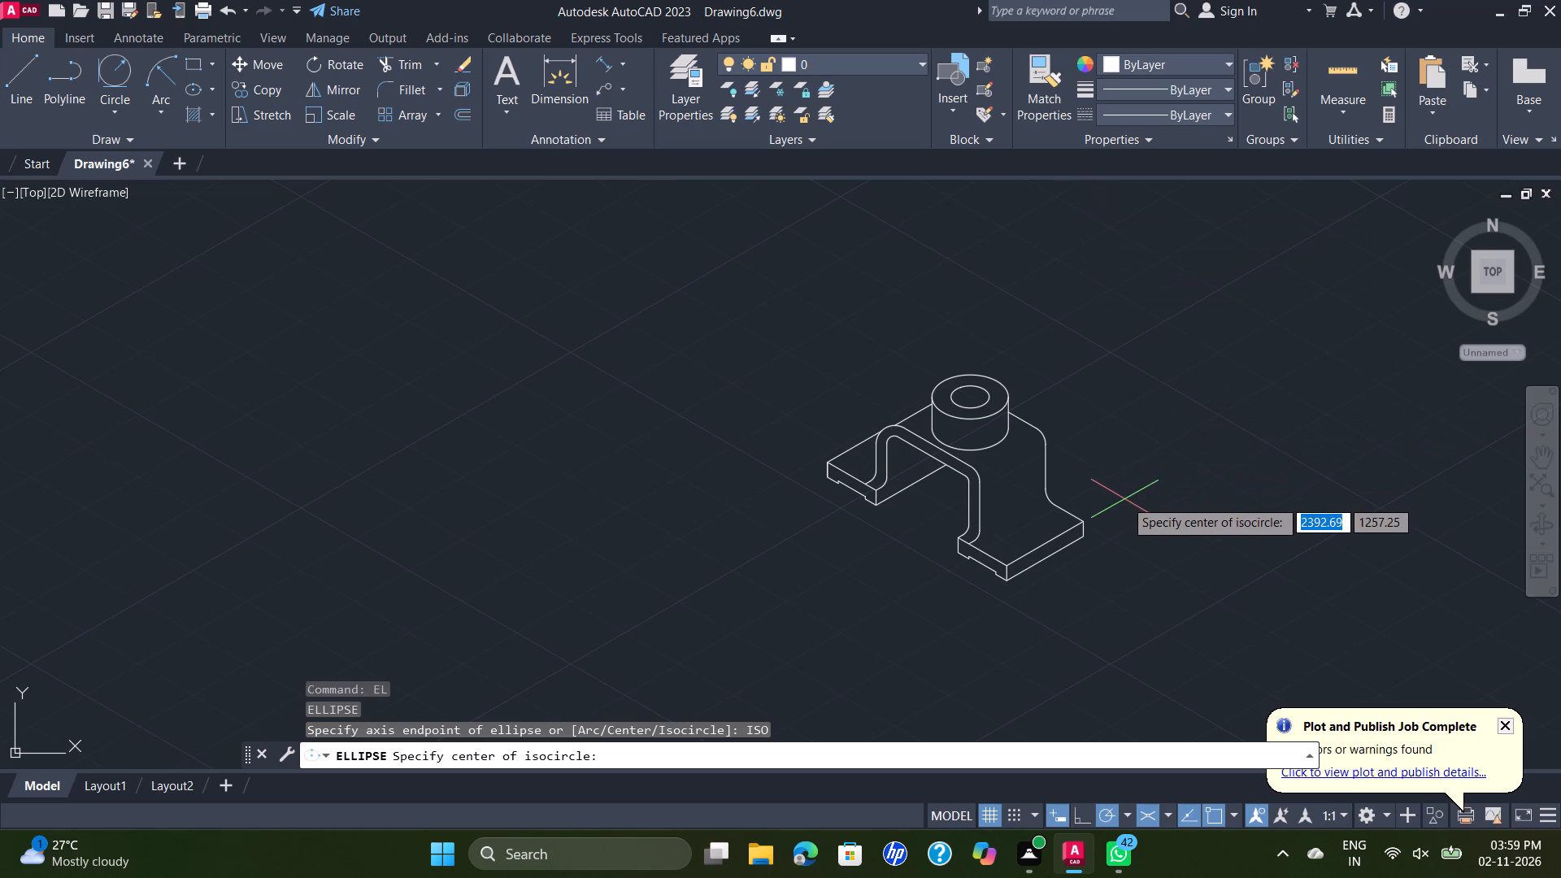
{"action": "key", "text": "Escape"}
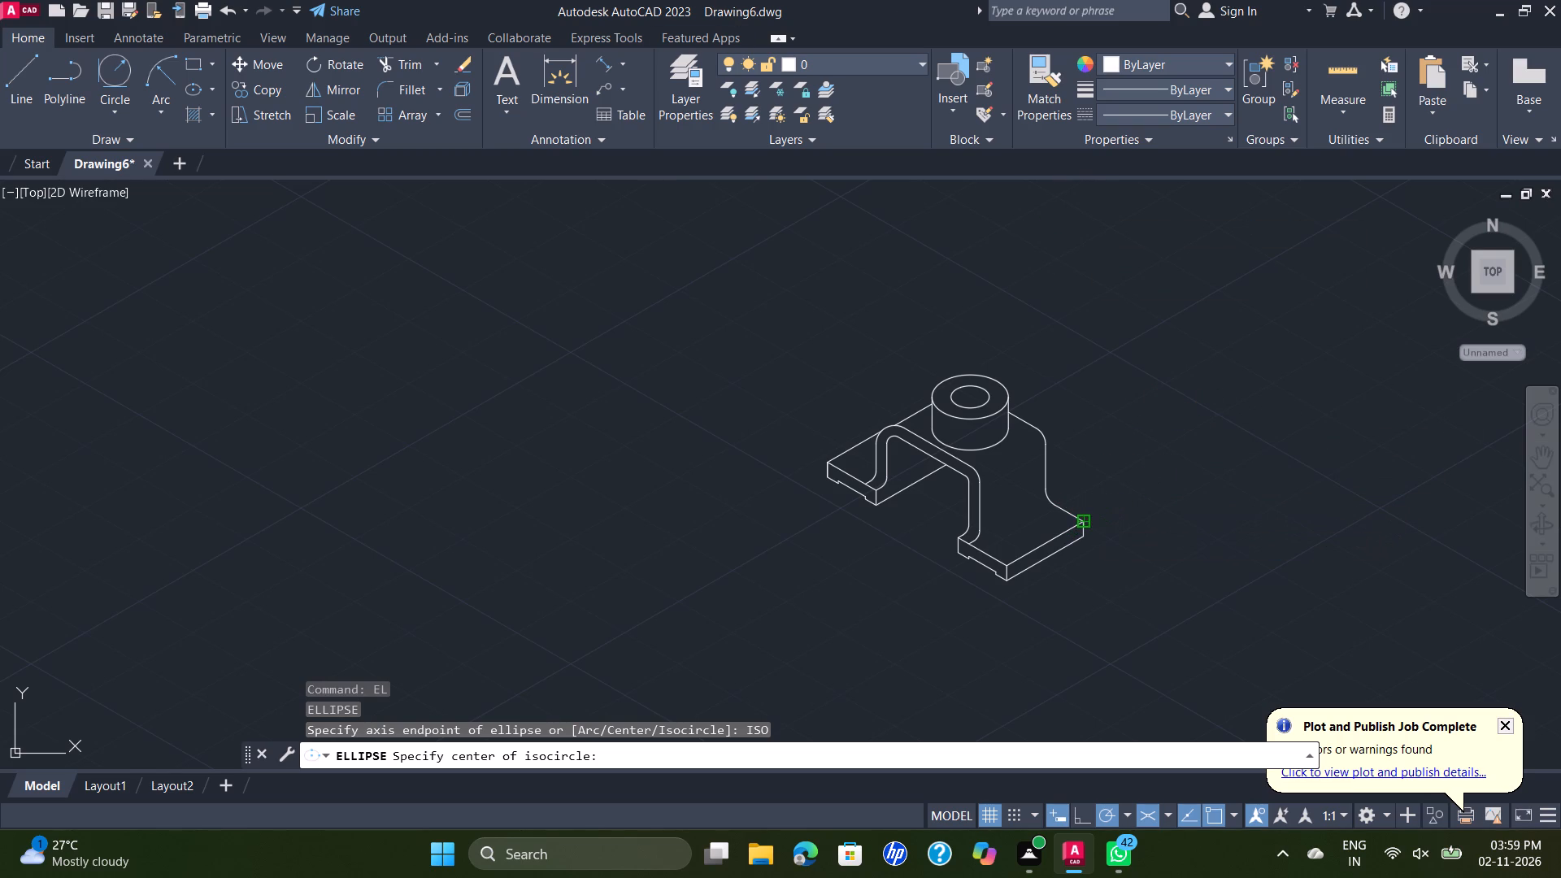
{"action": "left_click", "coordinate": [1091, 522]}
Draw construction lines from the right foot's rear top corner: 23 along its outer edge at 210°, then 20 inward at 150°.
{"action": "key", "text": "l"}
{"action": "key", "text": "Return"}
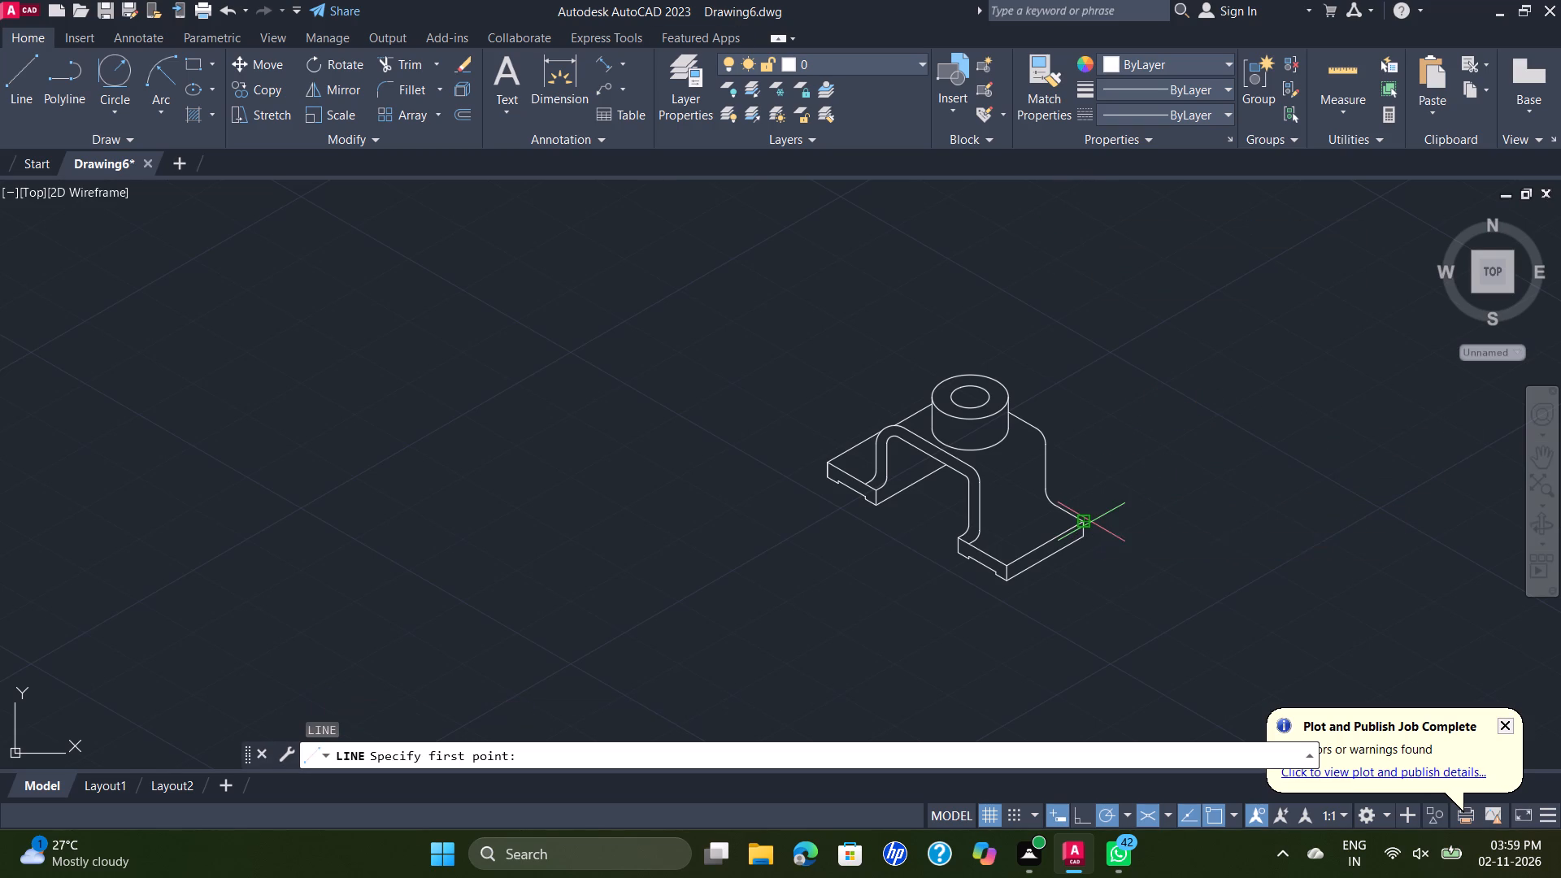
{"action": "scroll", "coordinate": [1086, 550], "scroll_direction": "up", "scroll_amount": 2}
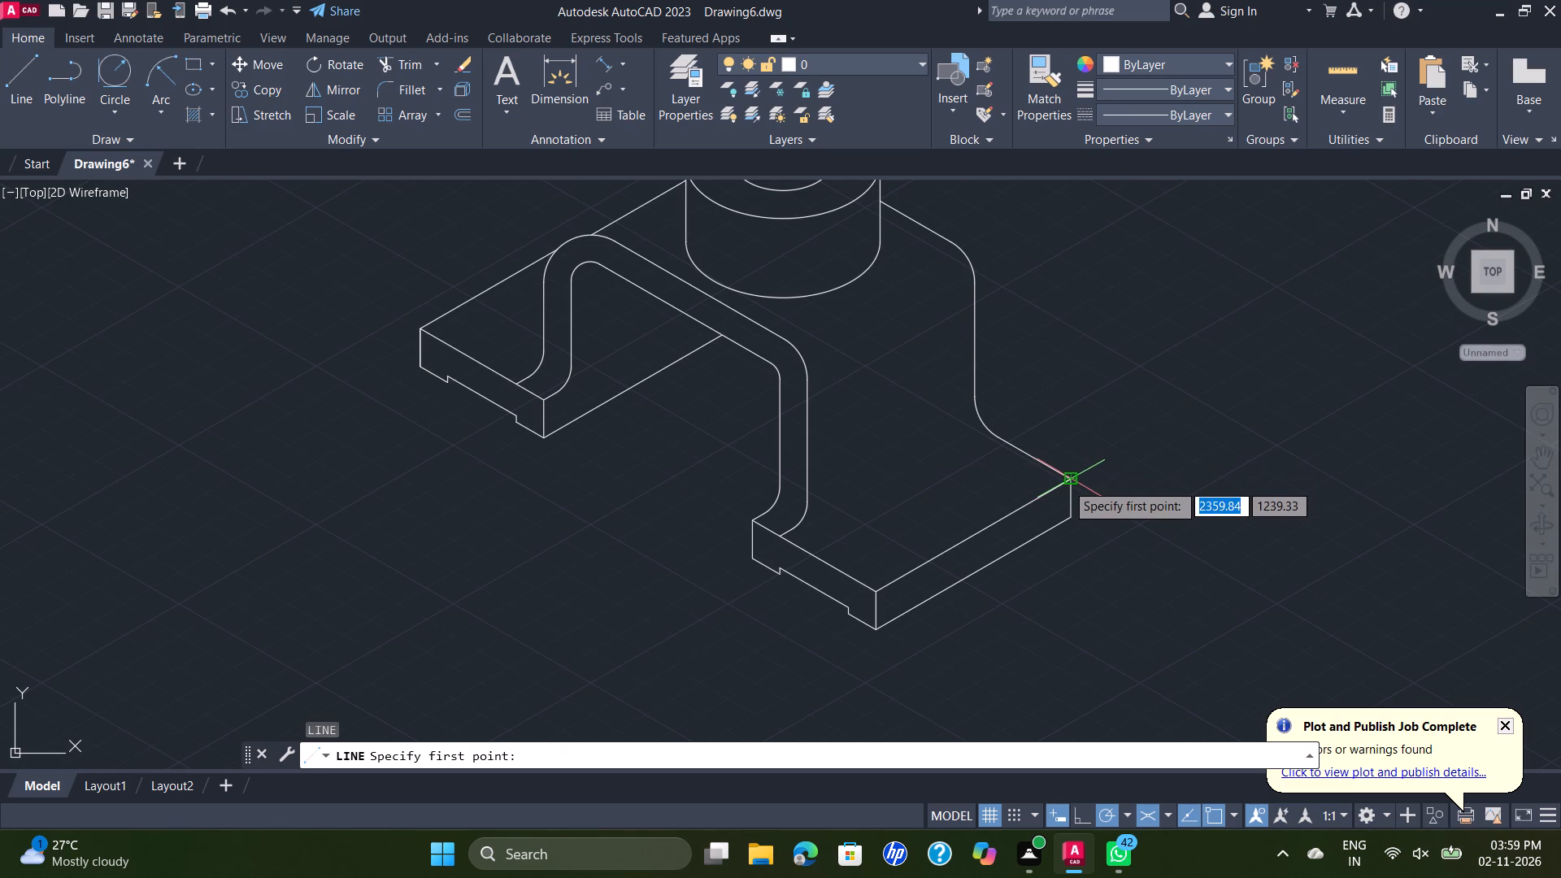
{"action": "left_click", "coordinate": [1066, 483]}
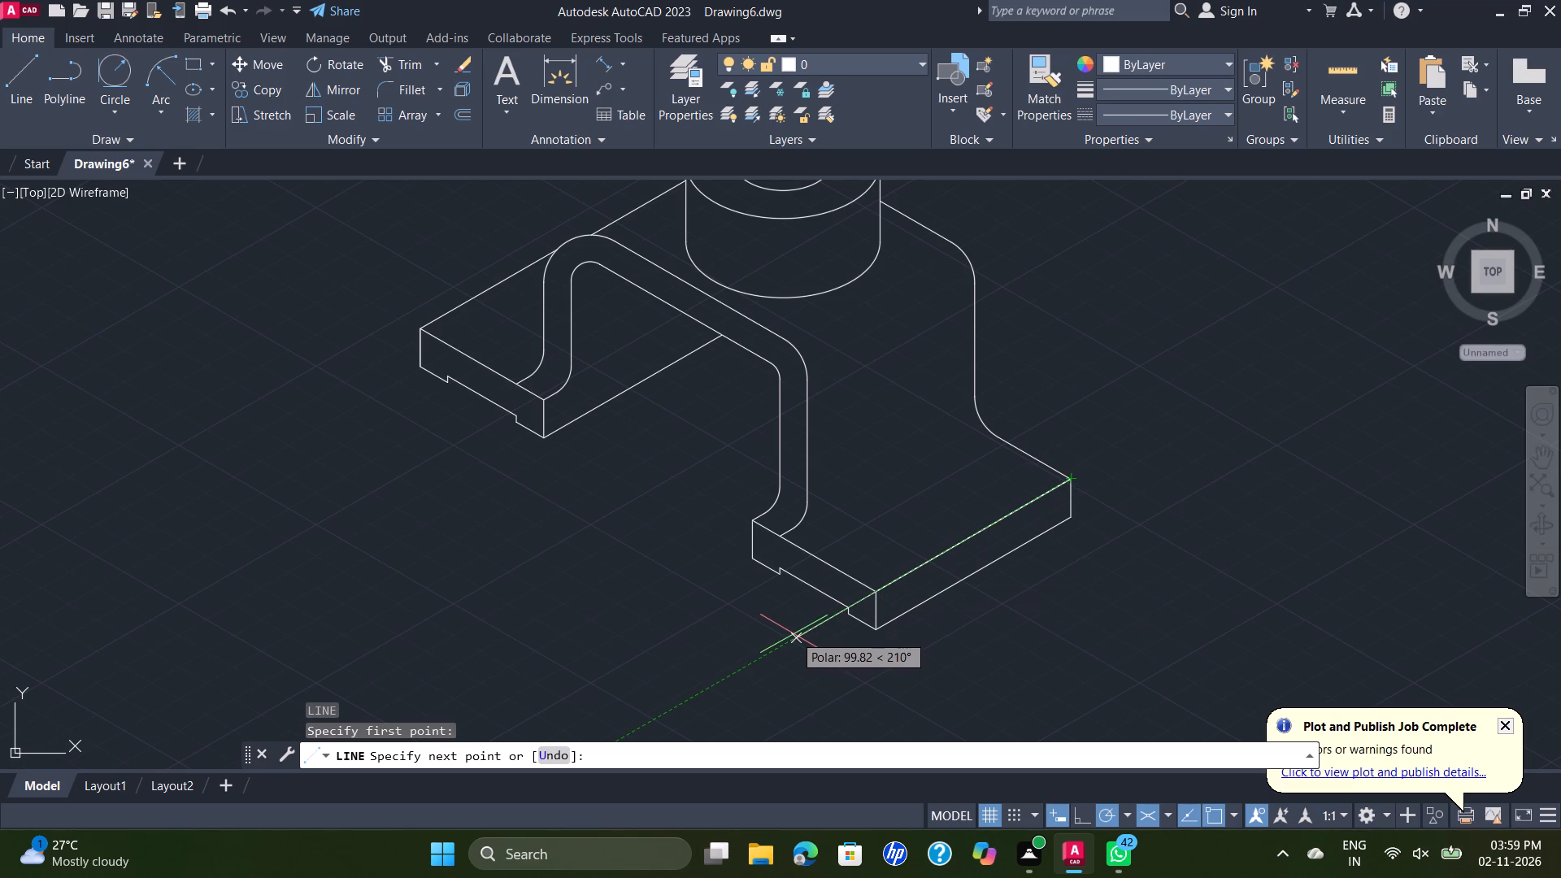
{"action": "type", "text": "23"}
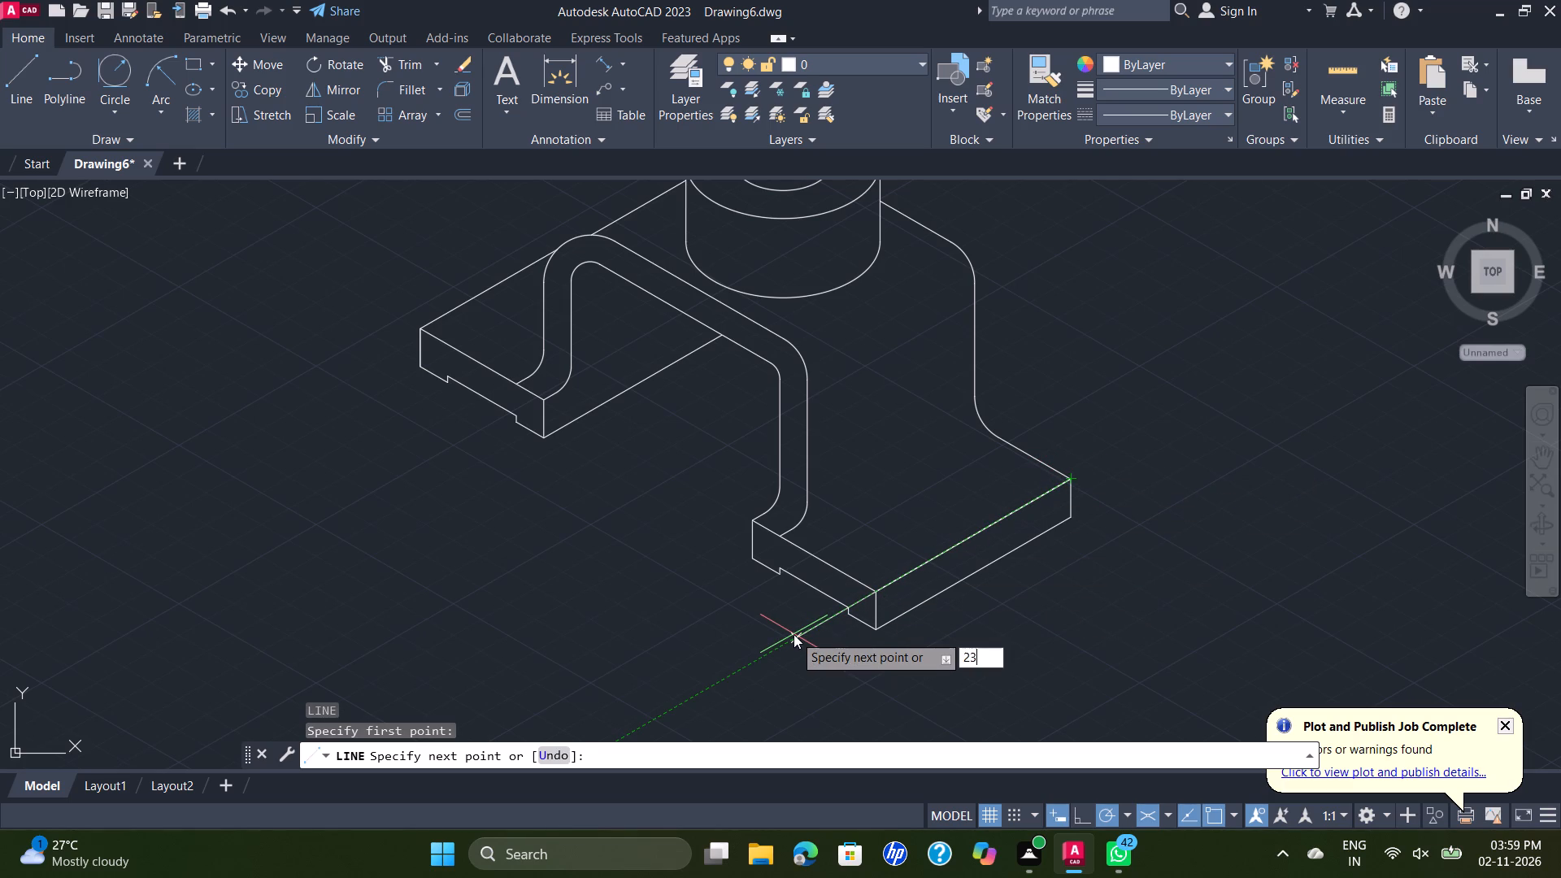
{"action": "key", "text": "Return"}
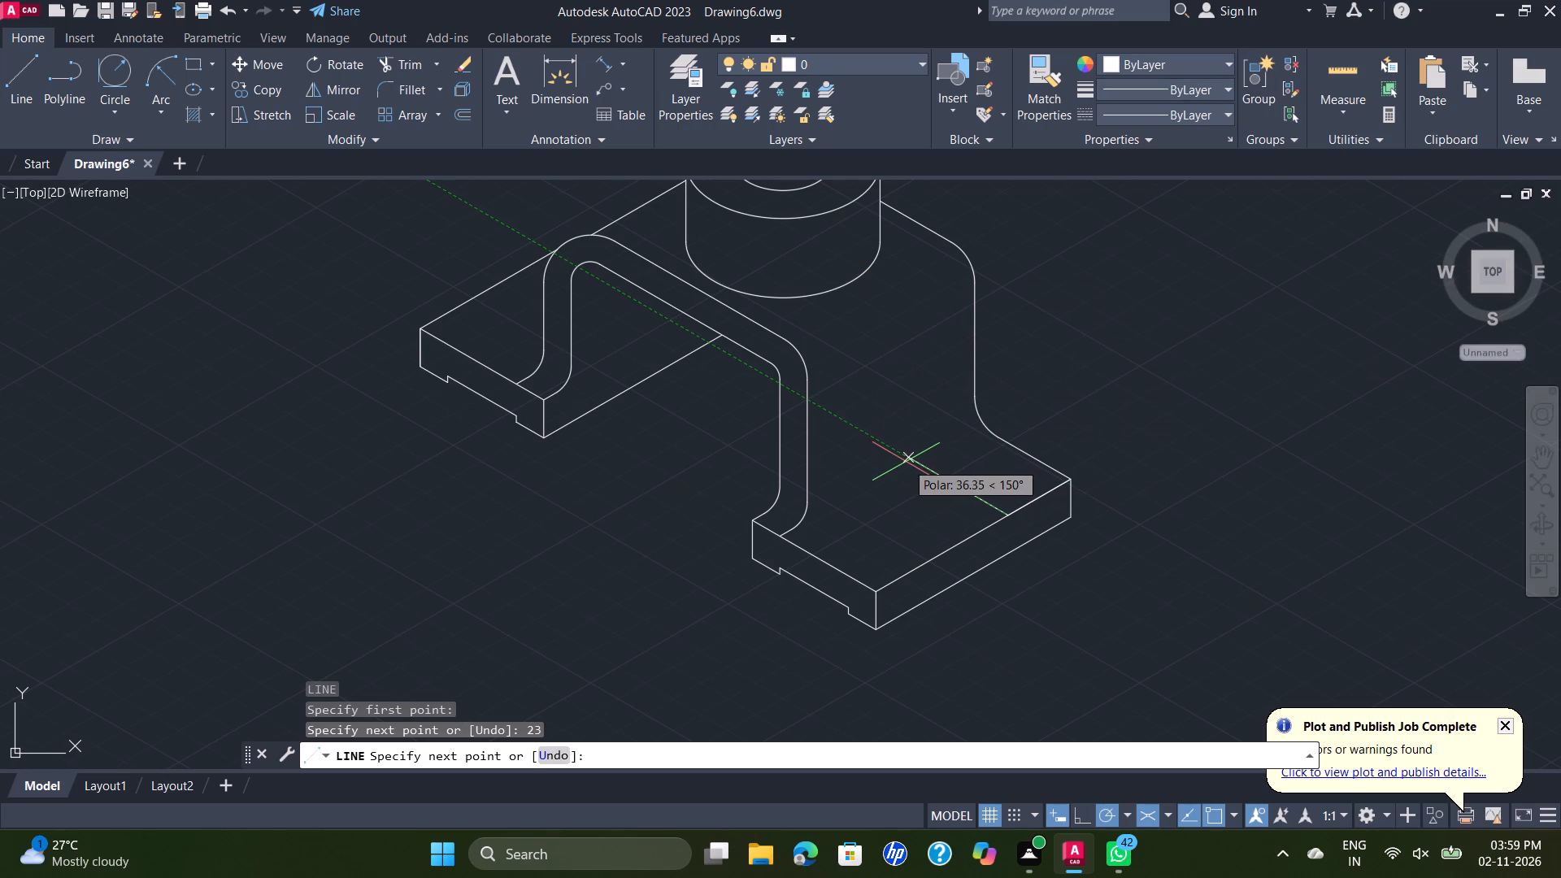
{"action": "type", "text": "20"}
{"action": "key", "text": "Return"}
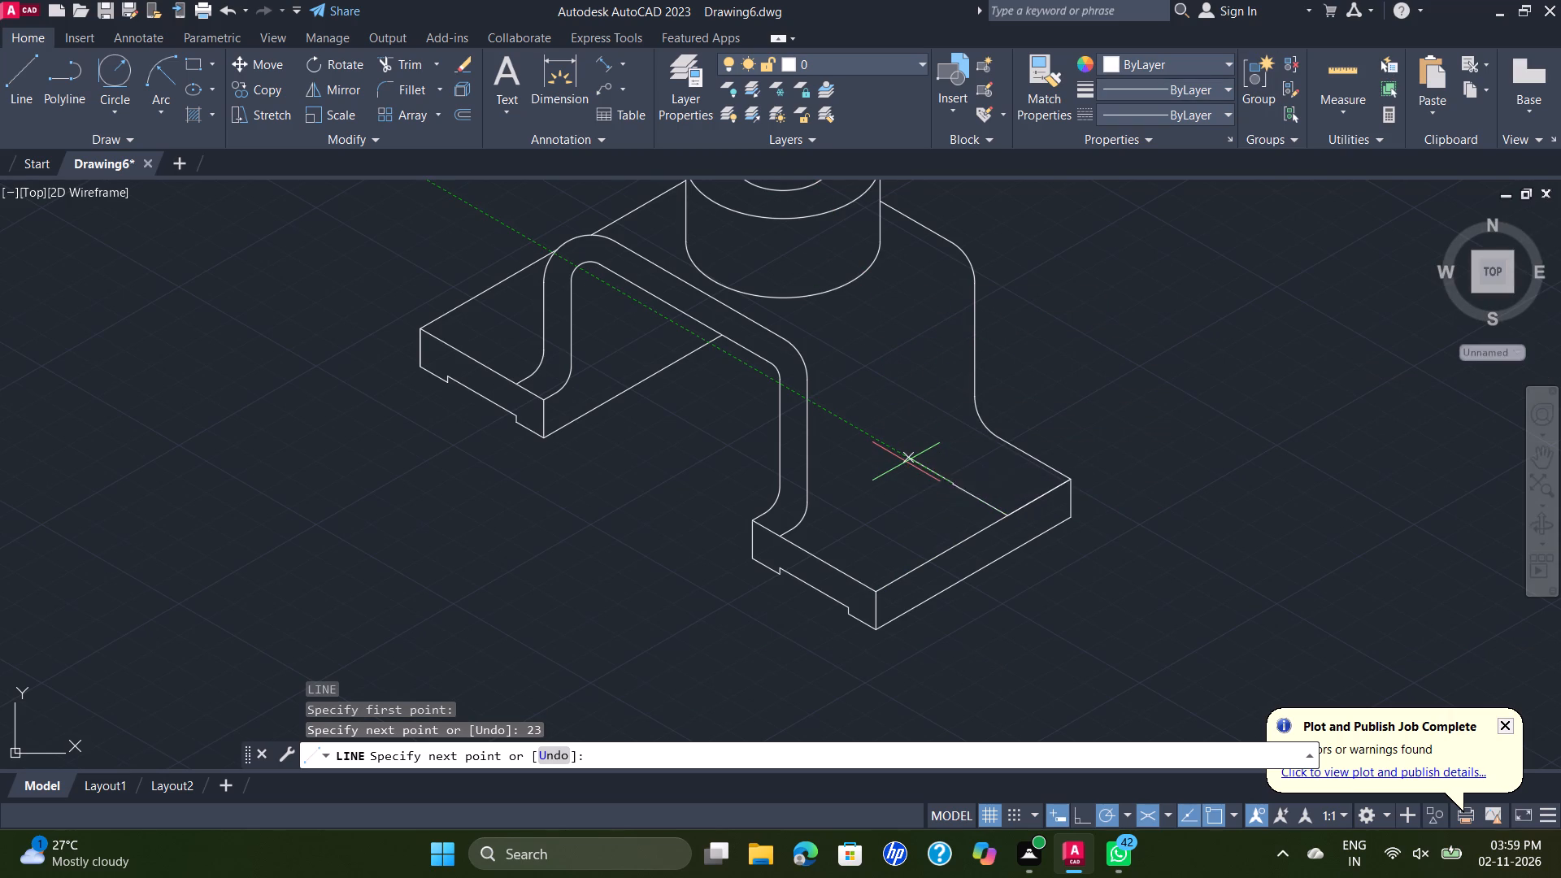
{"action": "key", "text": "Escape"}
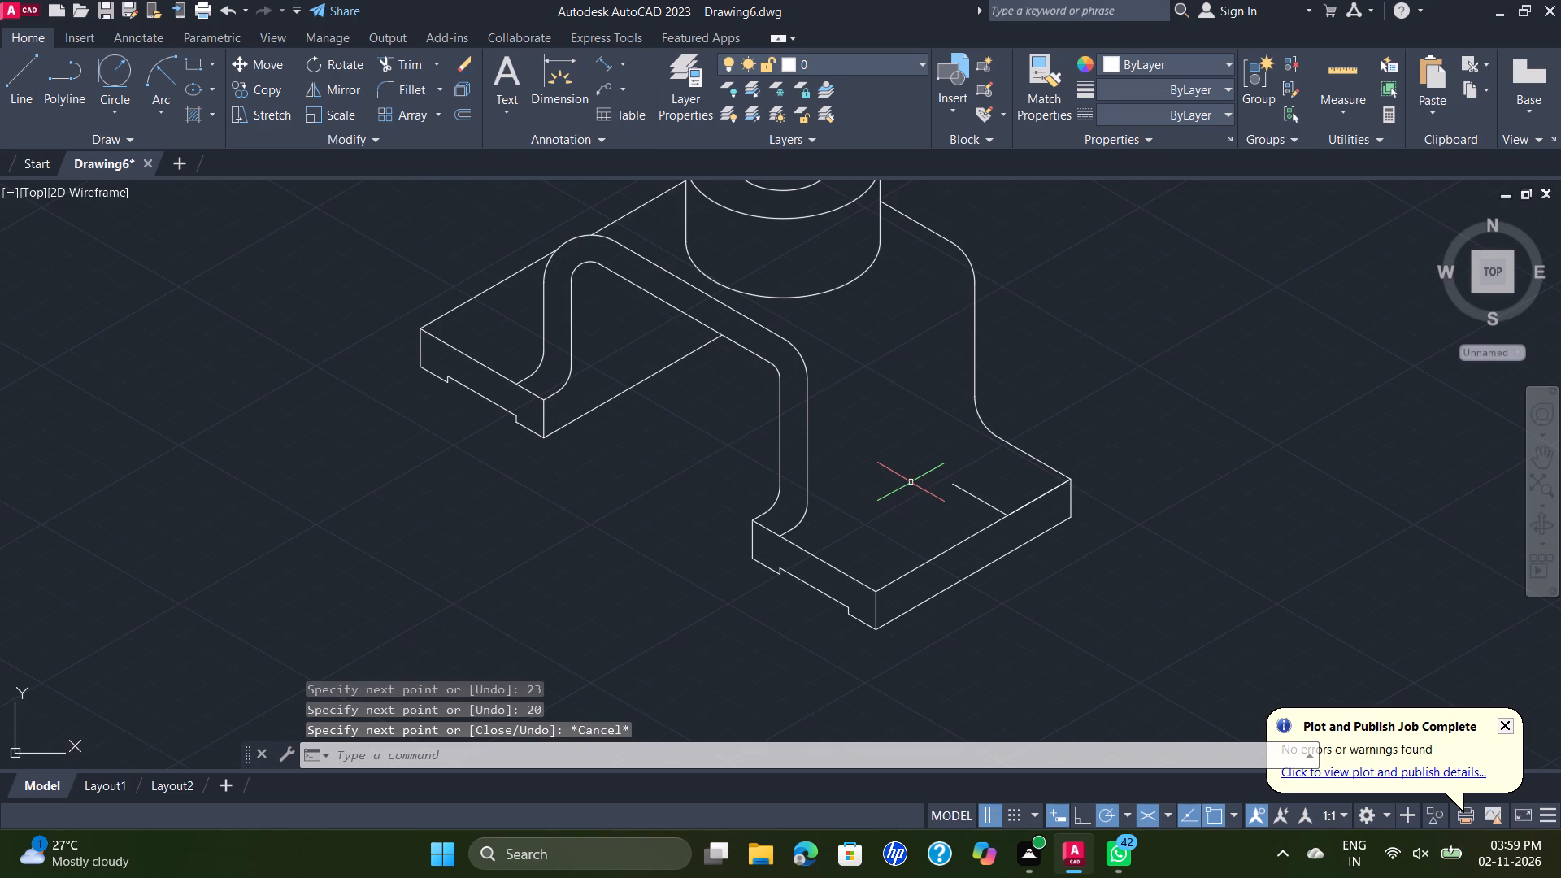
Draw an isocircle of diameter 12 centred on the inner end of the 20-long construction line on the right foot.
{"action": "key", "text": "e"}
{"action": "key", "text": "l"}
{"action": "key", "text": "Return"}
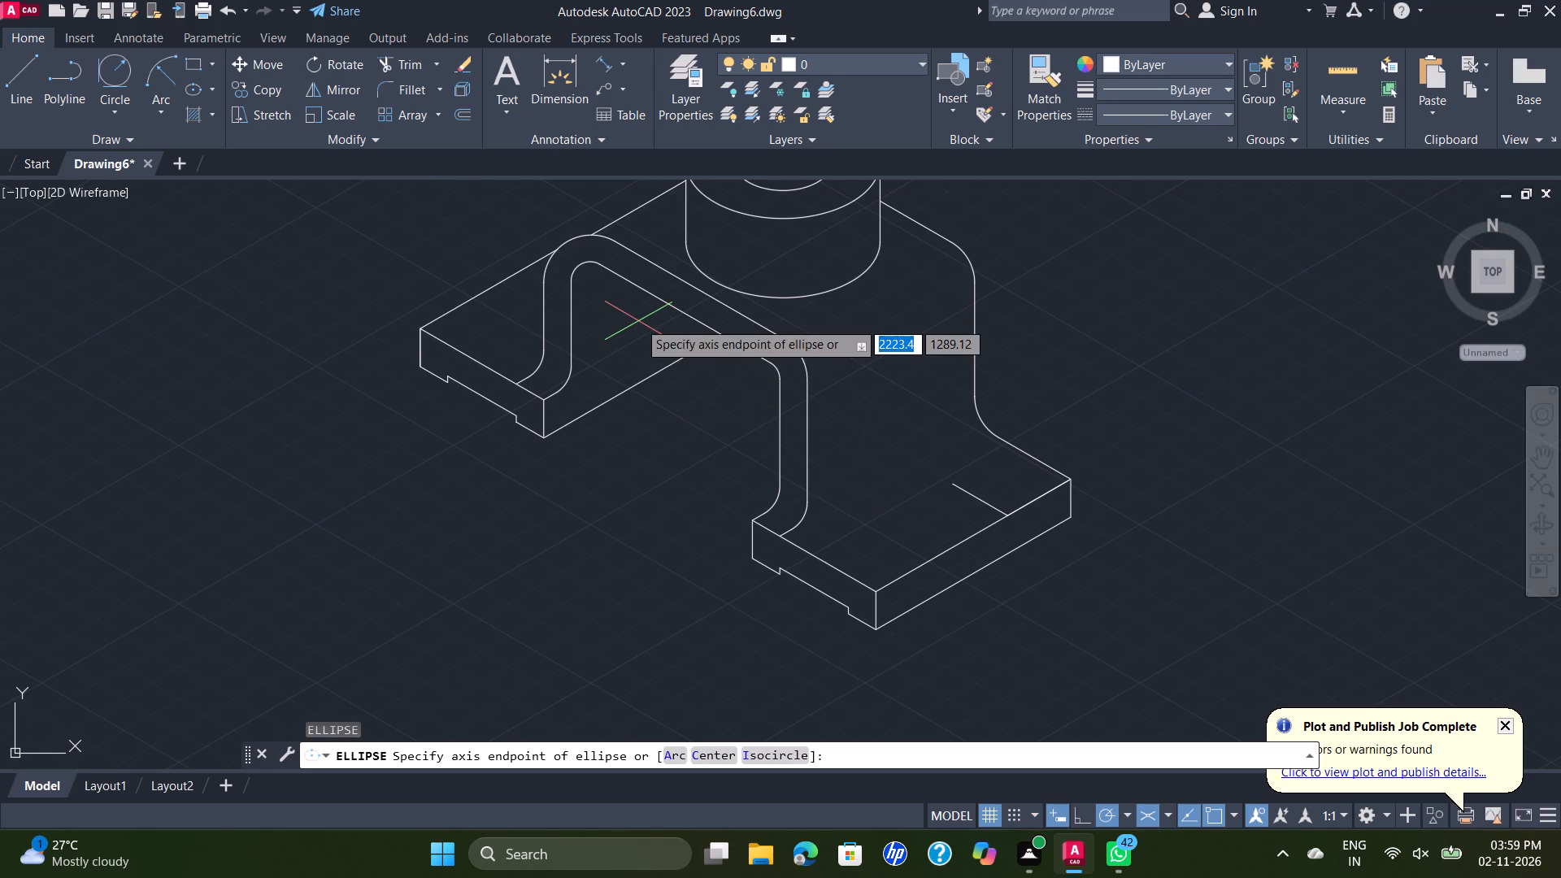
{"action": "type", "text": "ISO"}
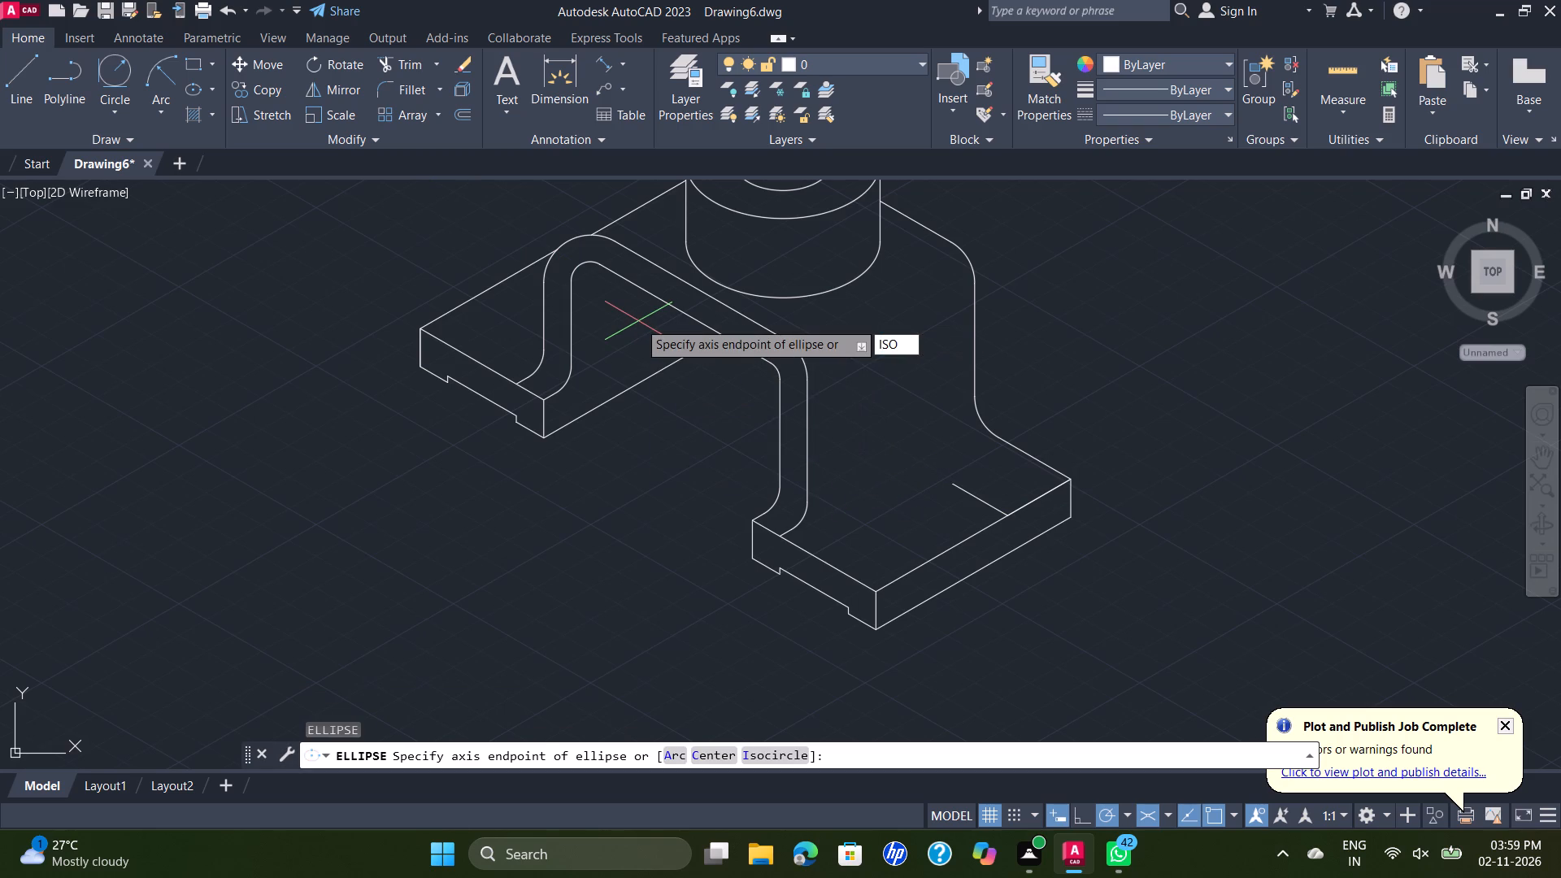
{"action": "key", "text": "Return"}
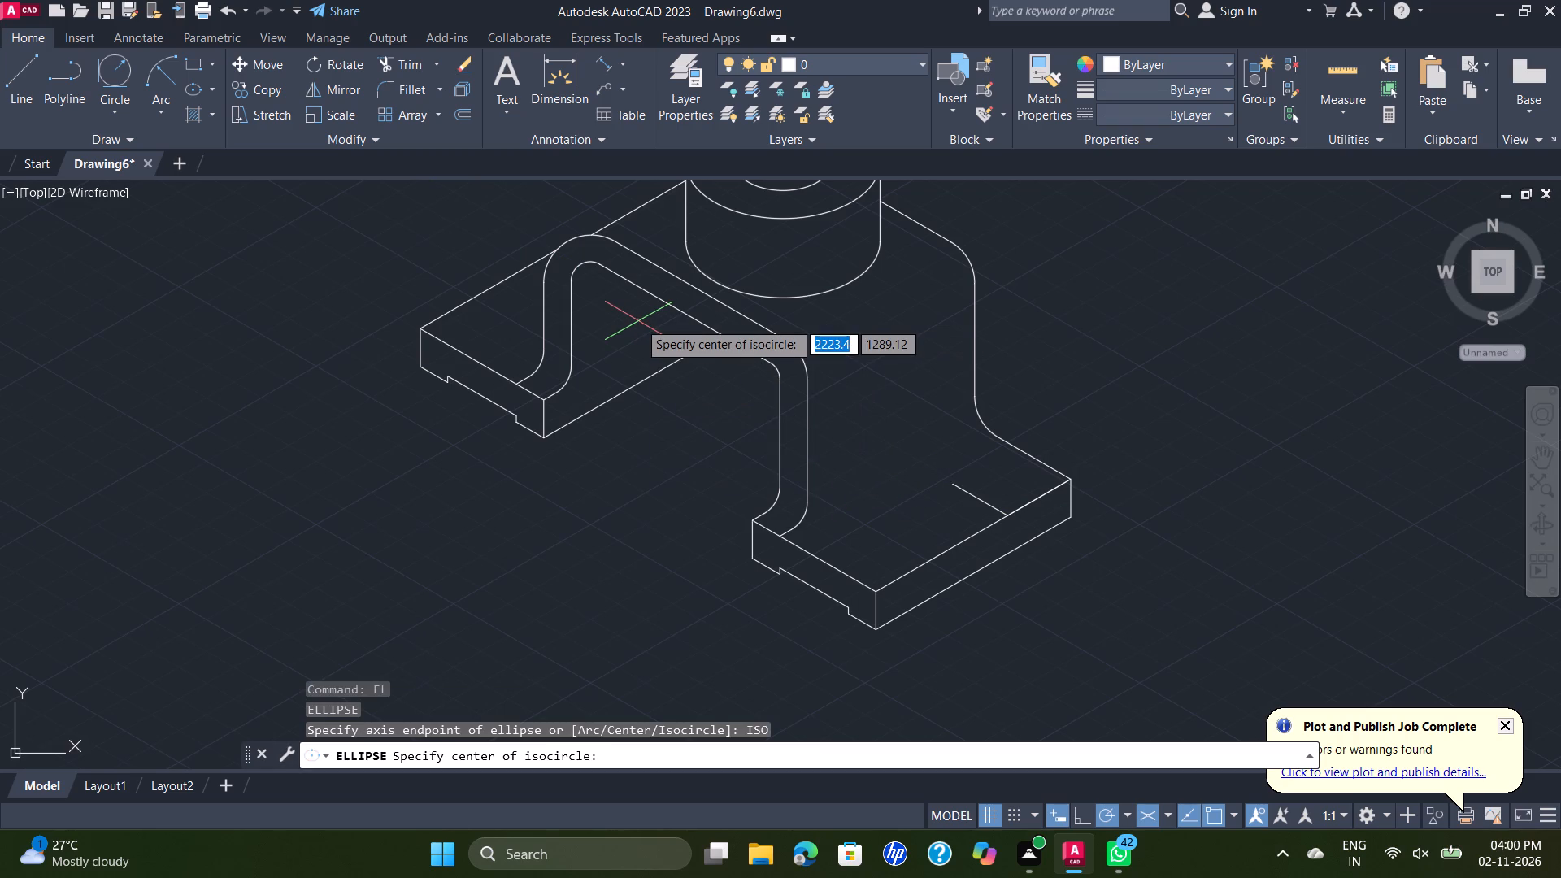
{"action": "left_click", "coordinate": [954, 489]}
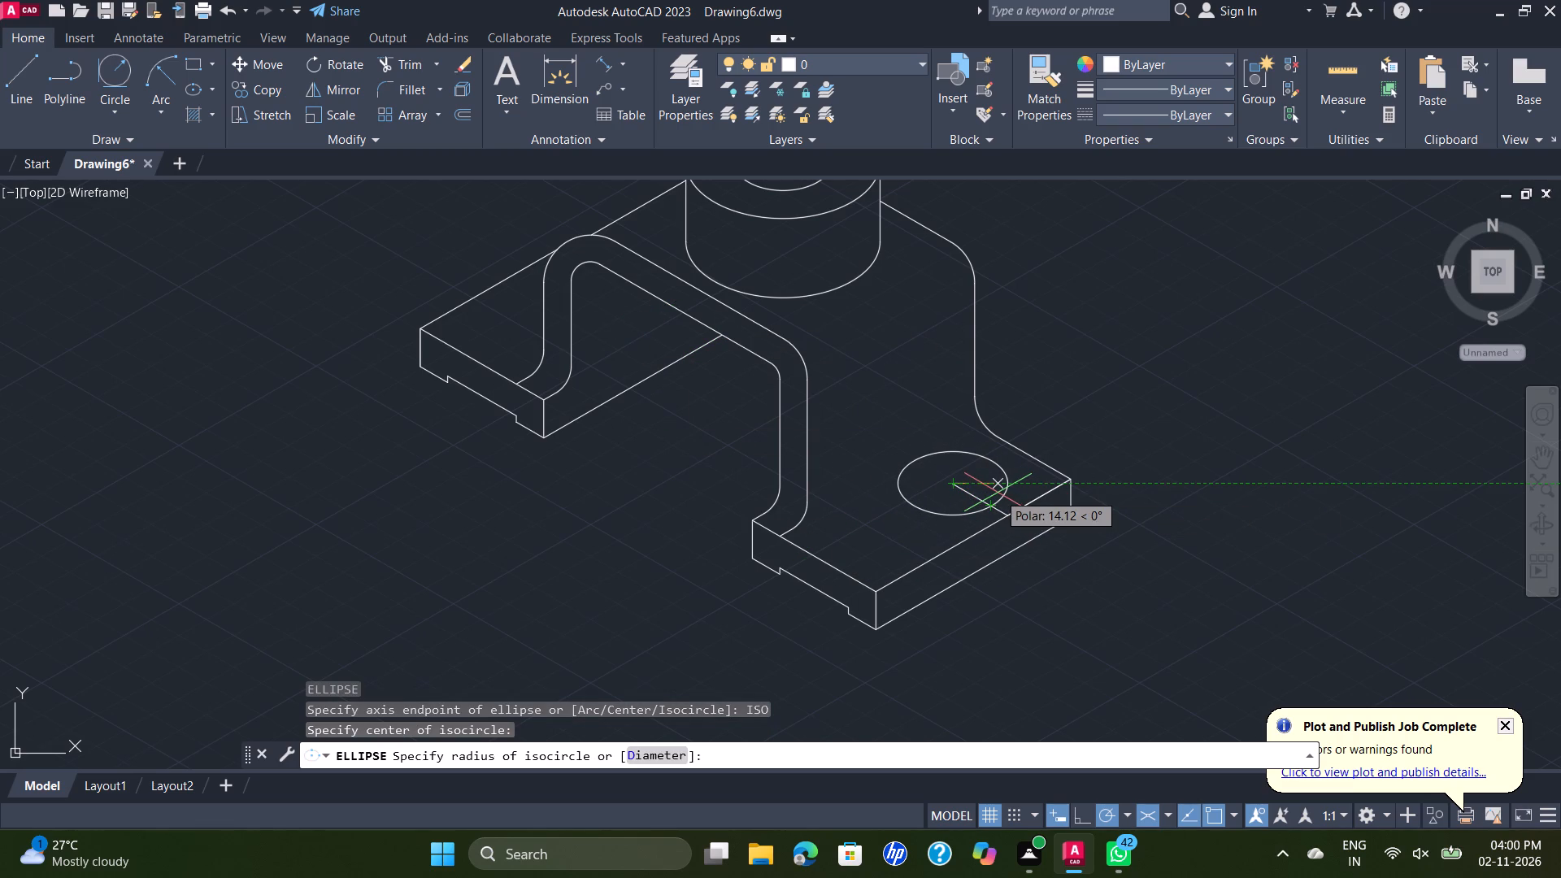
{"action": "key", "text": "d"}
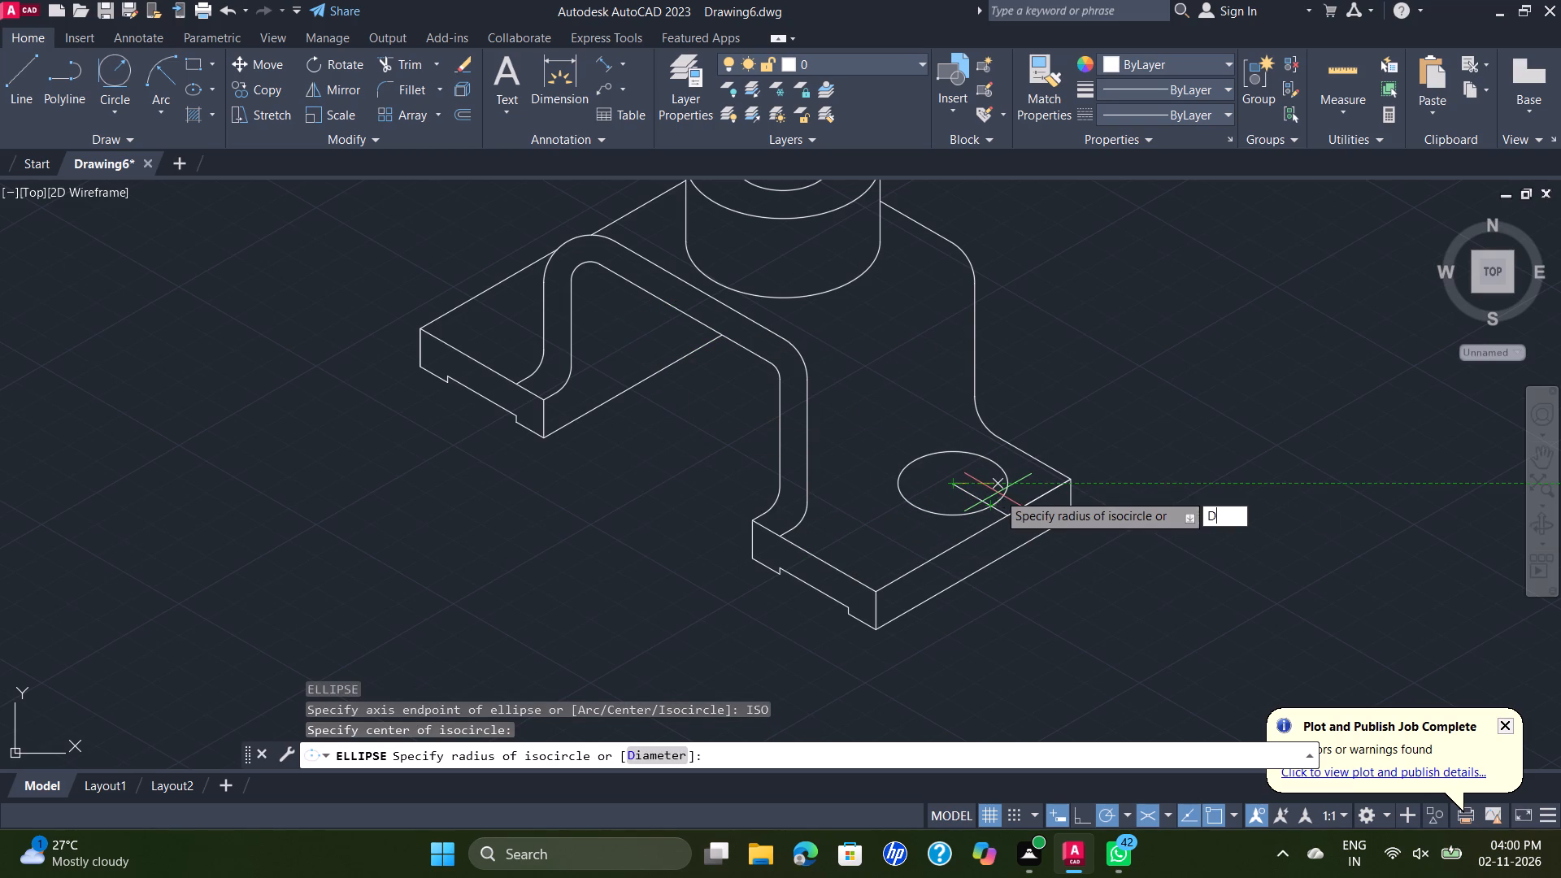
{"action": "key", "text": "Return"}
{"action": "type", "text": "12"}
{"action": "key", "text": "Return"}
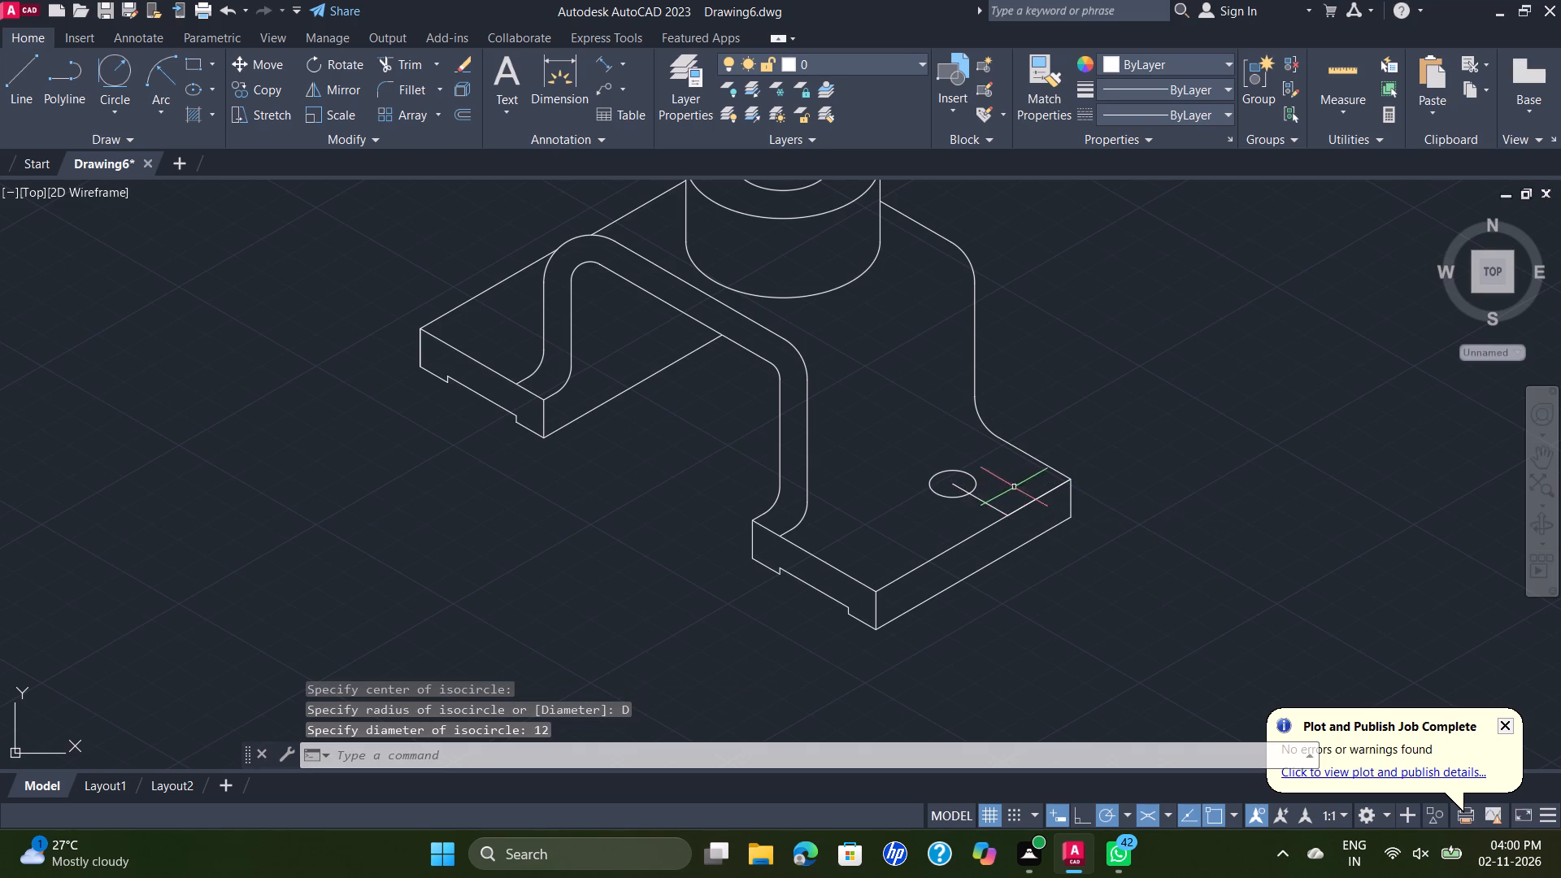
Delete the 20-long construction line that locates the hole on the right foot.
{"action": "left_click", "coordinate": [996, 510]}
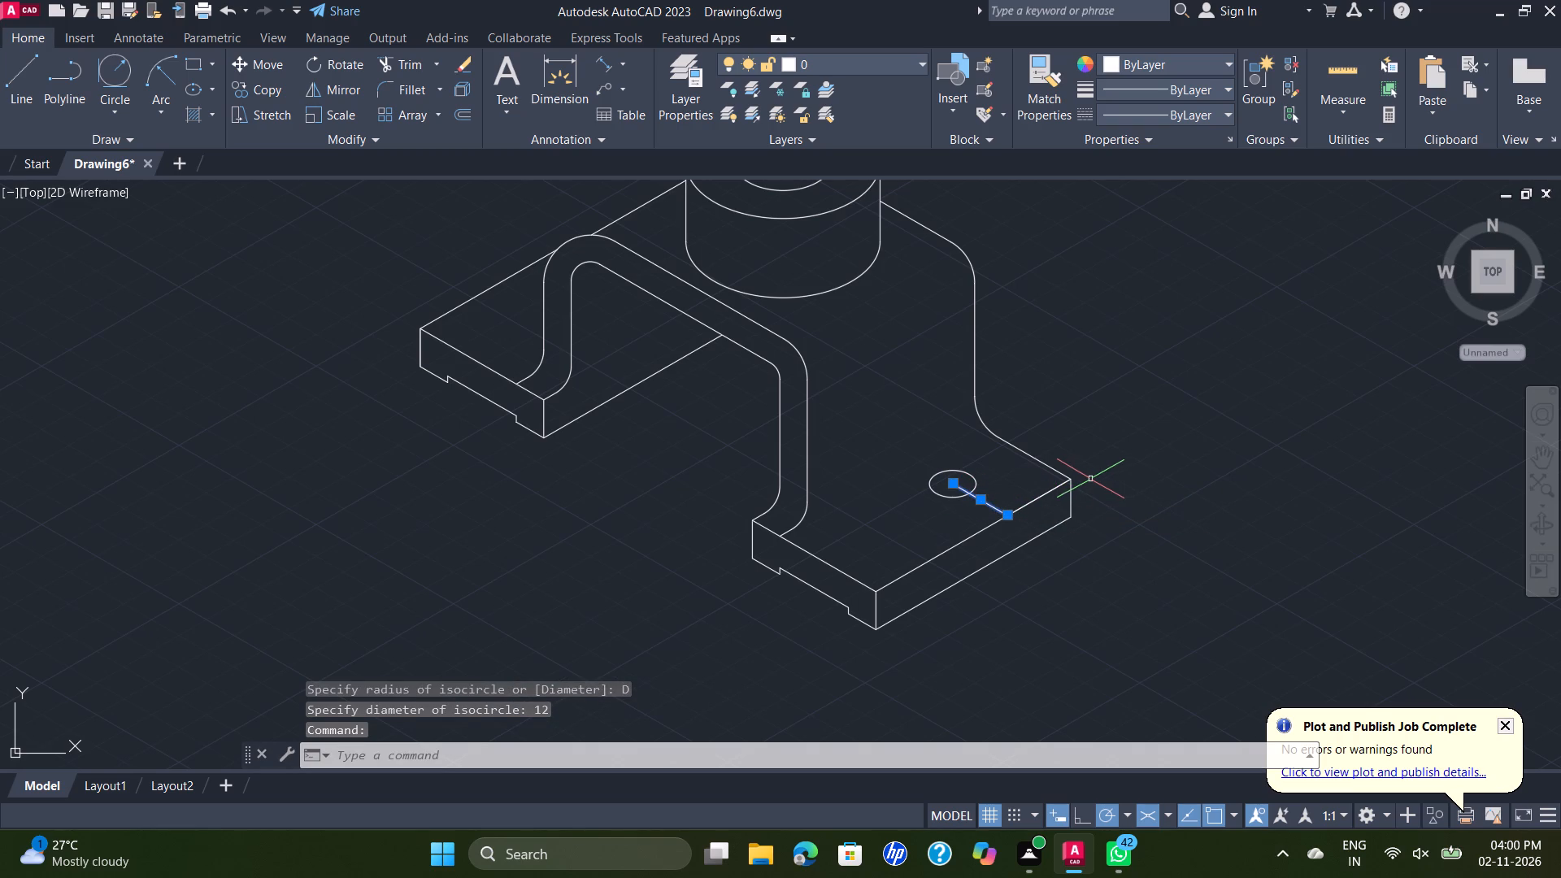
{"action": "key", "text": "Delete"}
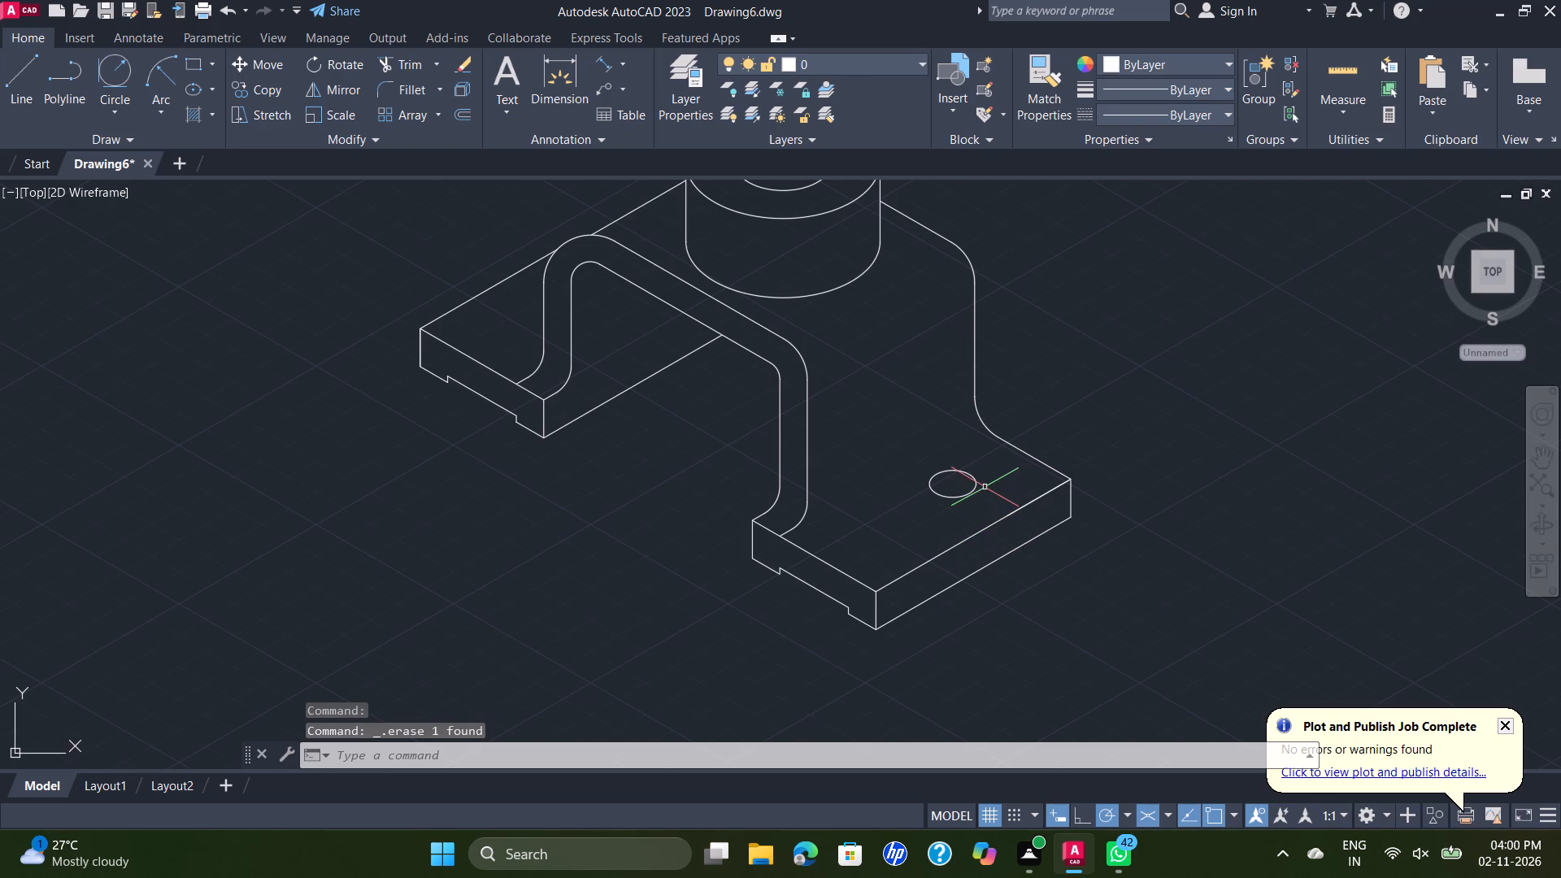
Copy the right foot's hole ellipse from its centre by 25 toward the front, parallel to the foot's outer edge.
{"action": "type", "text": "CO"}
{"action": "key", "text": "Return"}
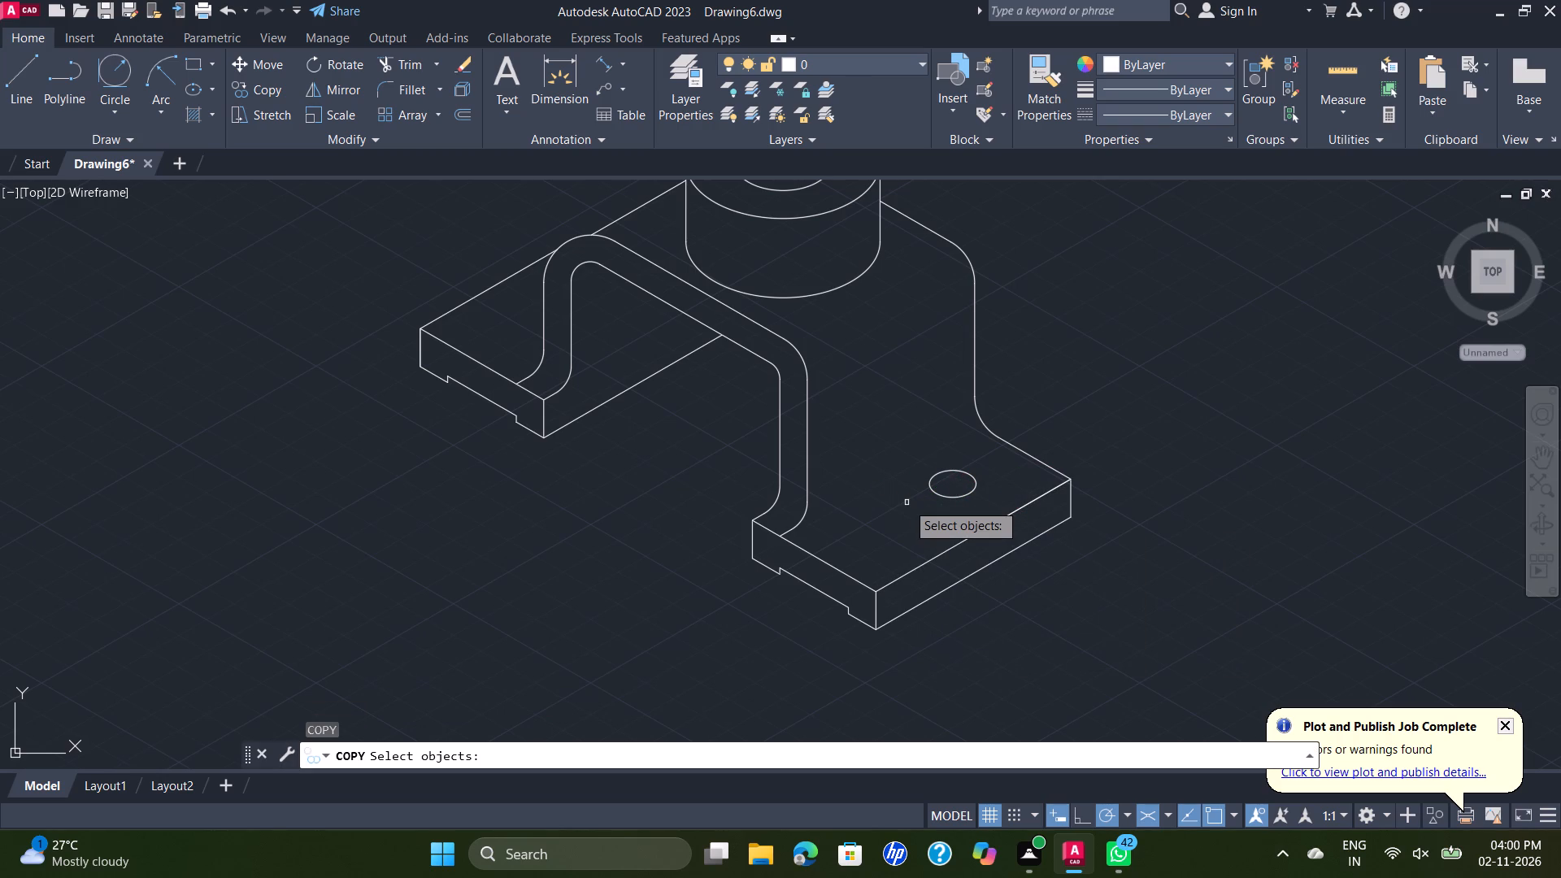
{"action": "left_click", "coordinate": [968, 495]}
{"action": "right_click", "coordinate": [968, 495]}
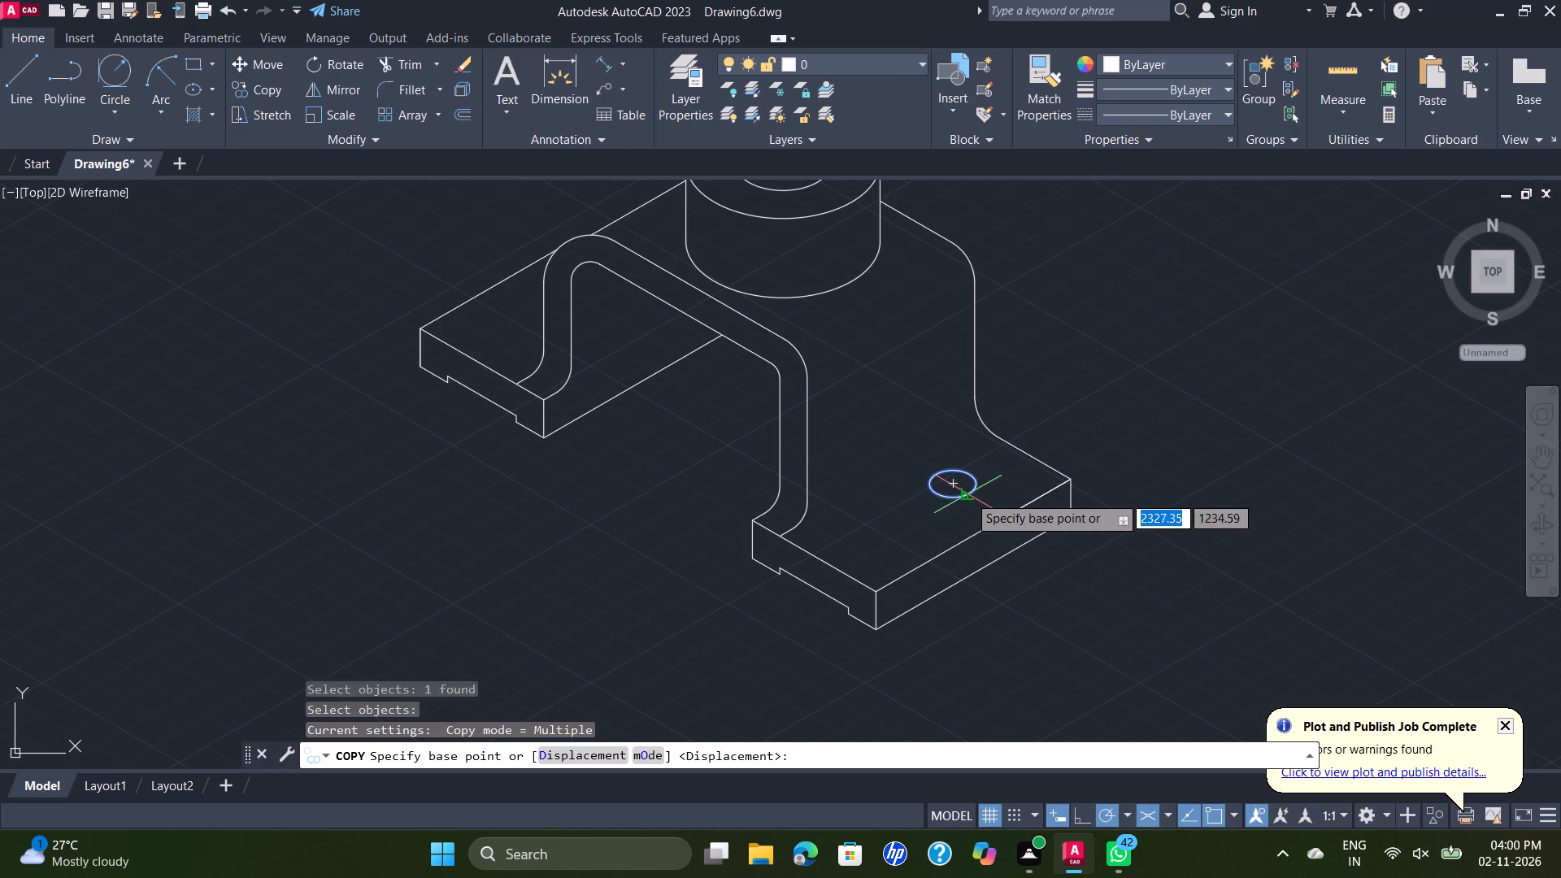
{"action": "left_click", "coordinate": [954, 485]}
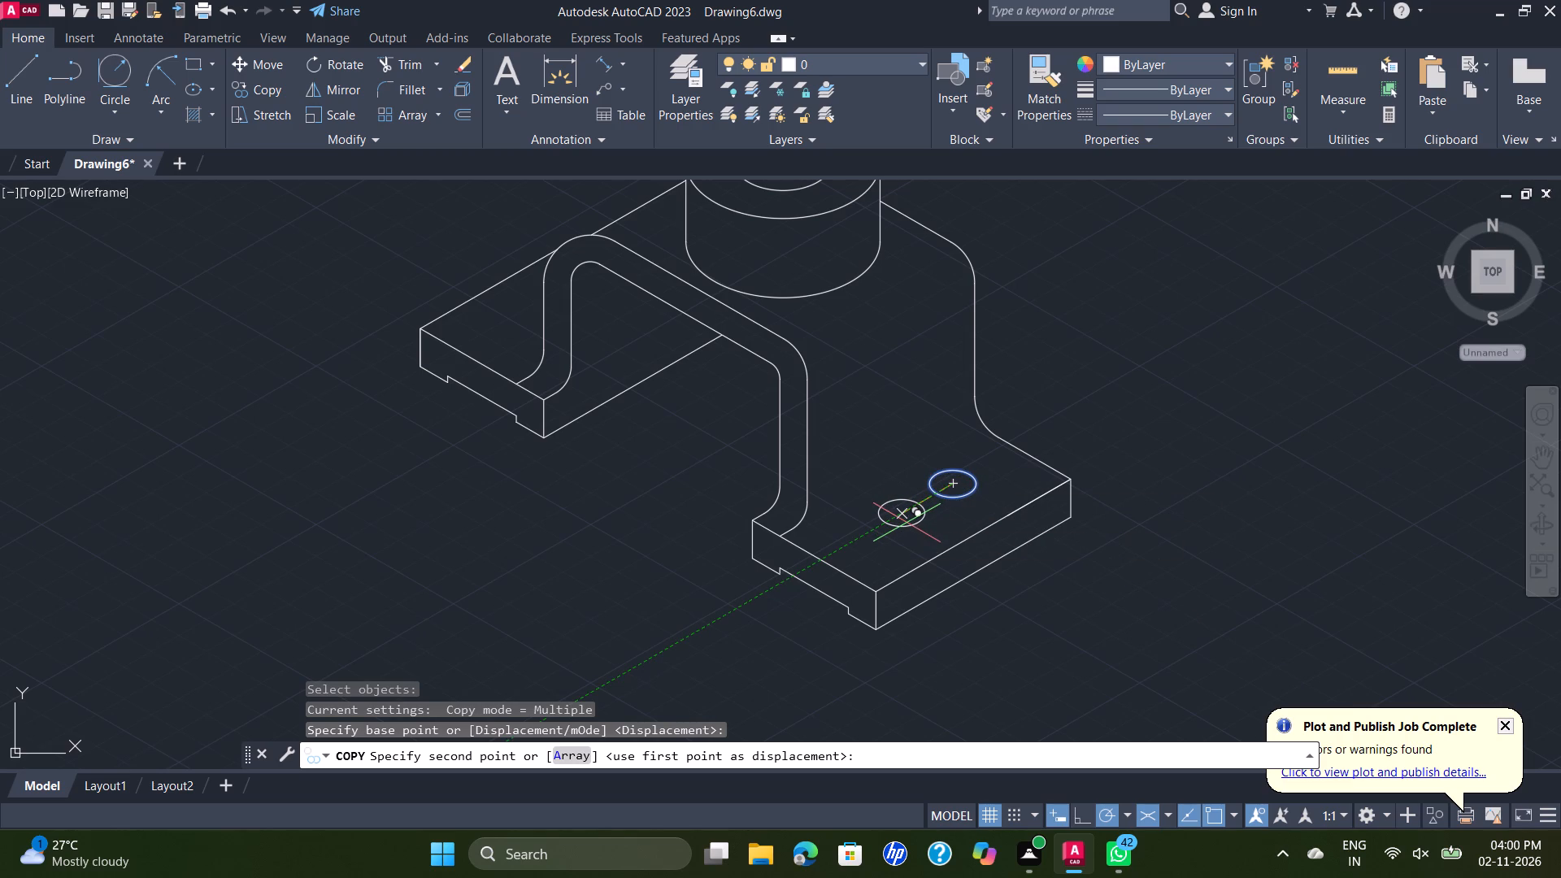
{"action": "type", "text": "25"}
{"action": "key", "text": "Return"}
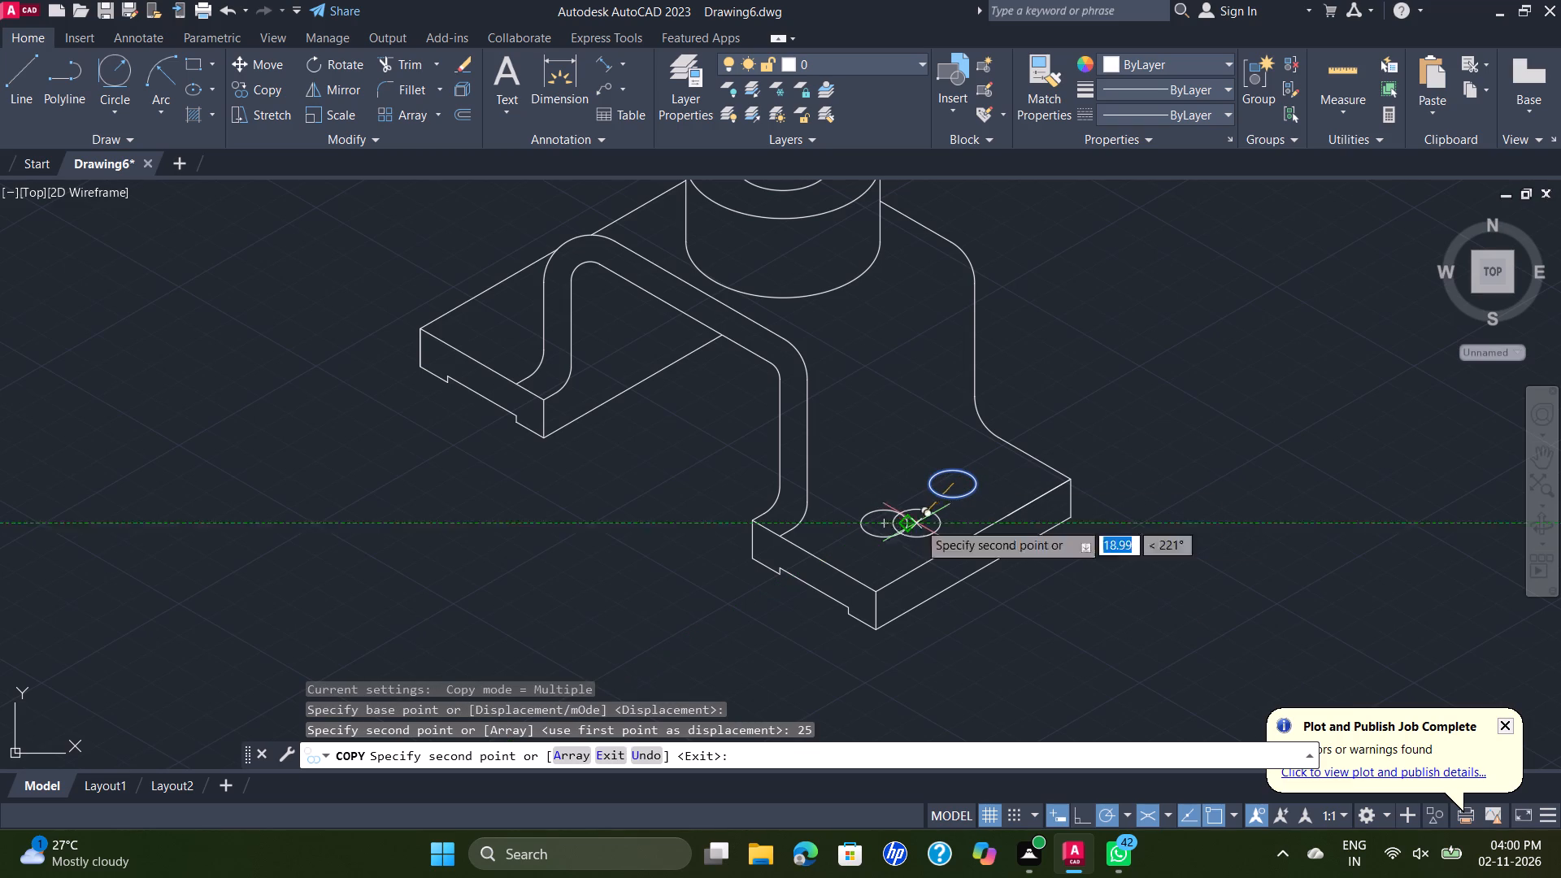
{"action": "key", "text": "Escape"}
Draw a line across the right foot's top from the front arch's outer base point to the rear fillet curve, parallel to the outer edge.
{"action": "scroll", "coordinate": [1089, 434], "scroll_direction": "down", "scroll_amount": 1}
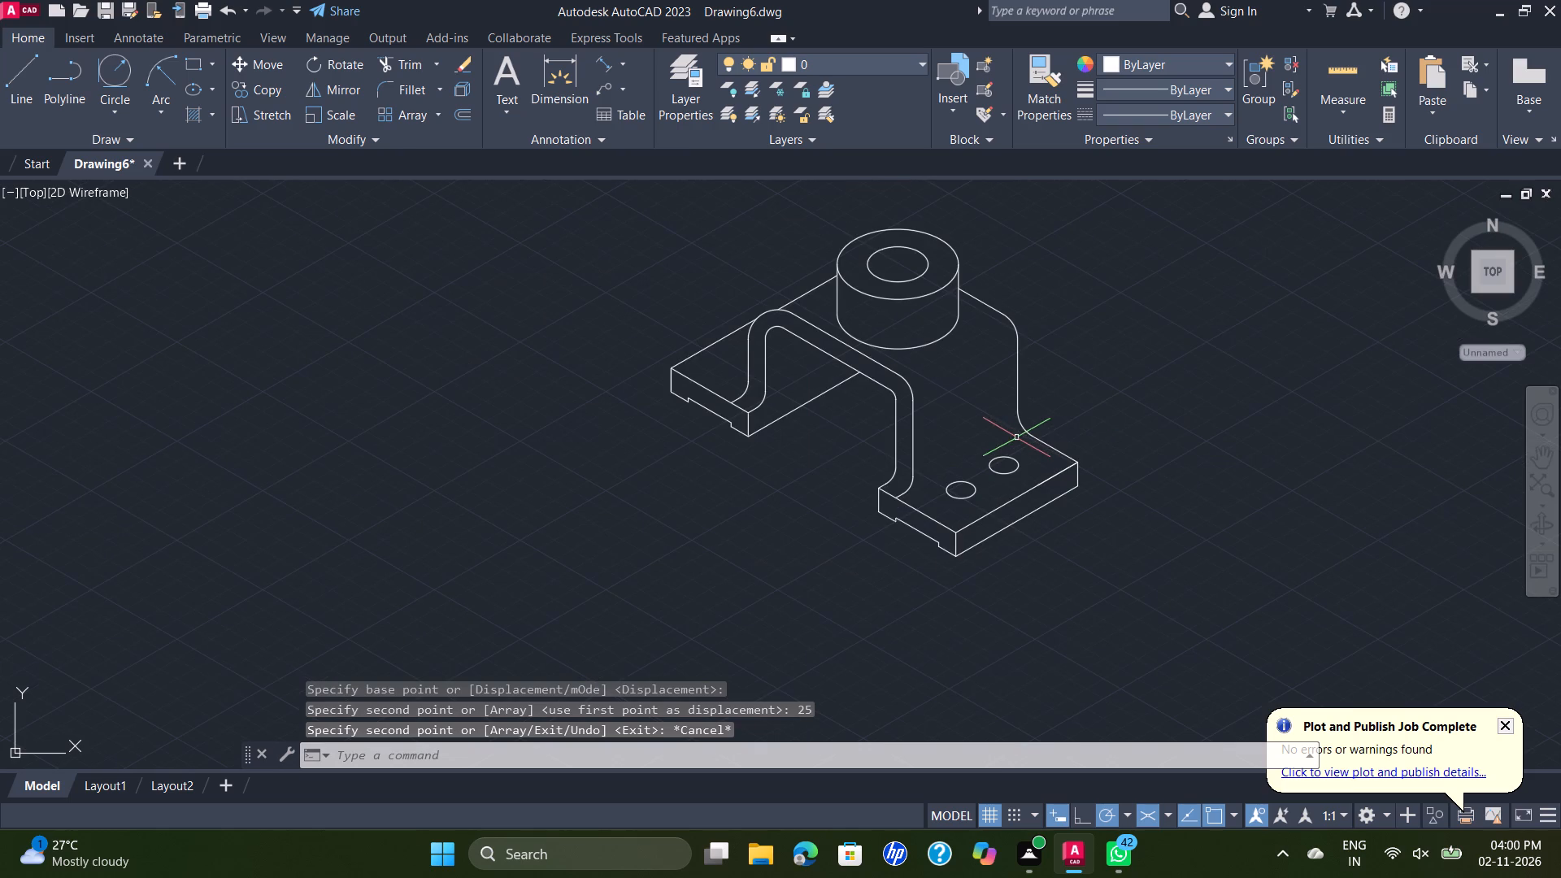
{"action": "scroll", "coordinate": [975, 433], "scroll_direction": "up", "scroll_amount": 1}
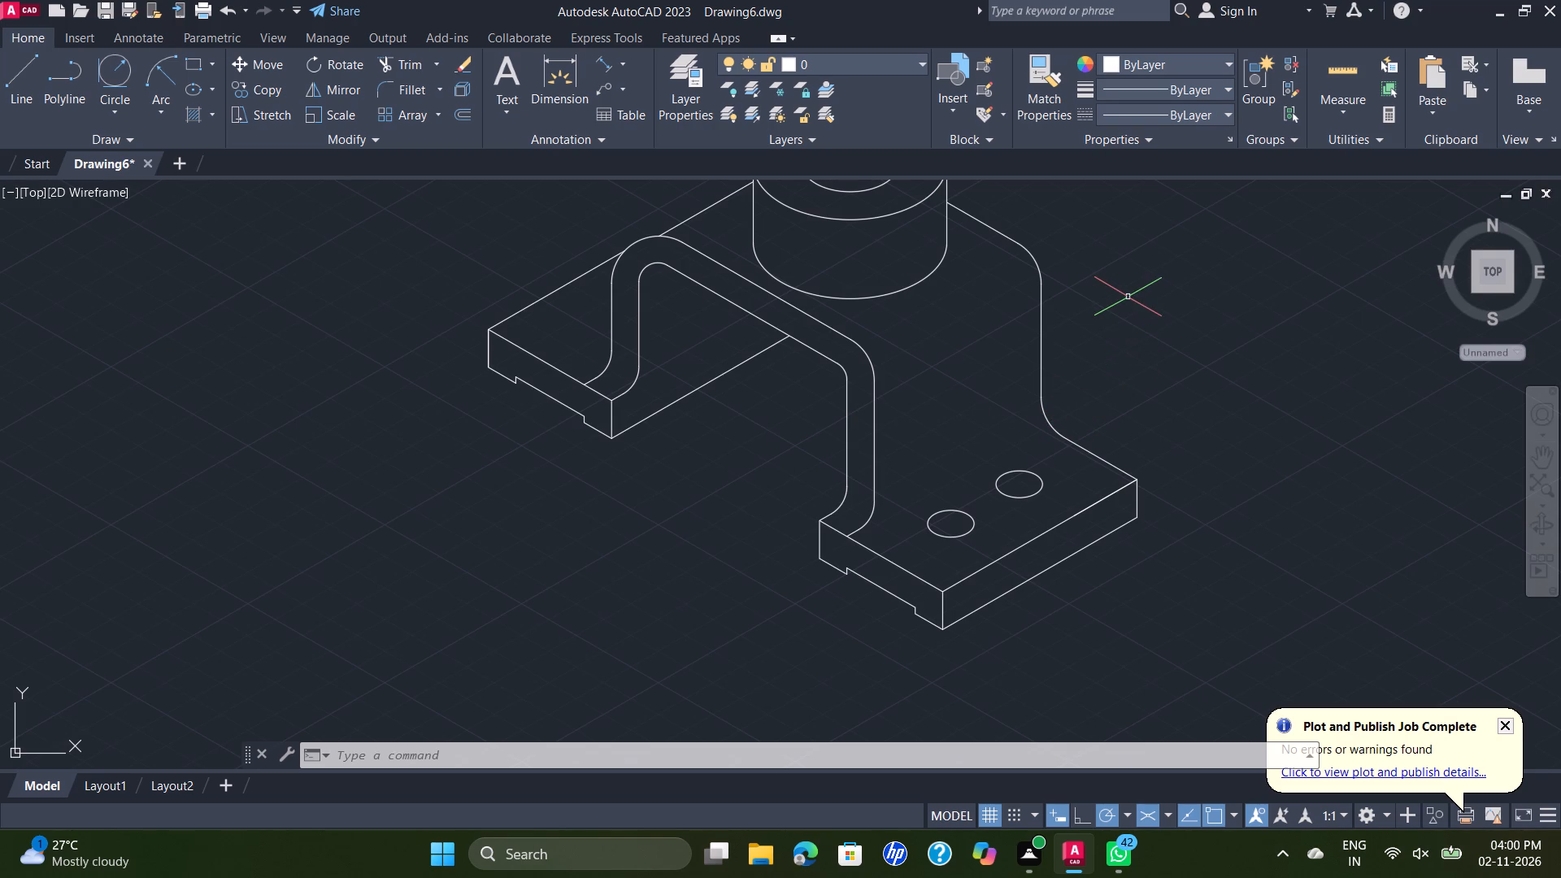
{"action": "key", "text": "l"}
{"action": "key", "text": "Return"}
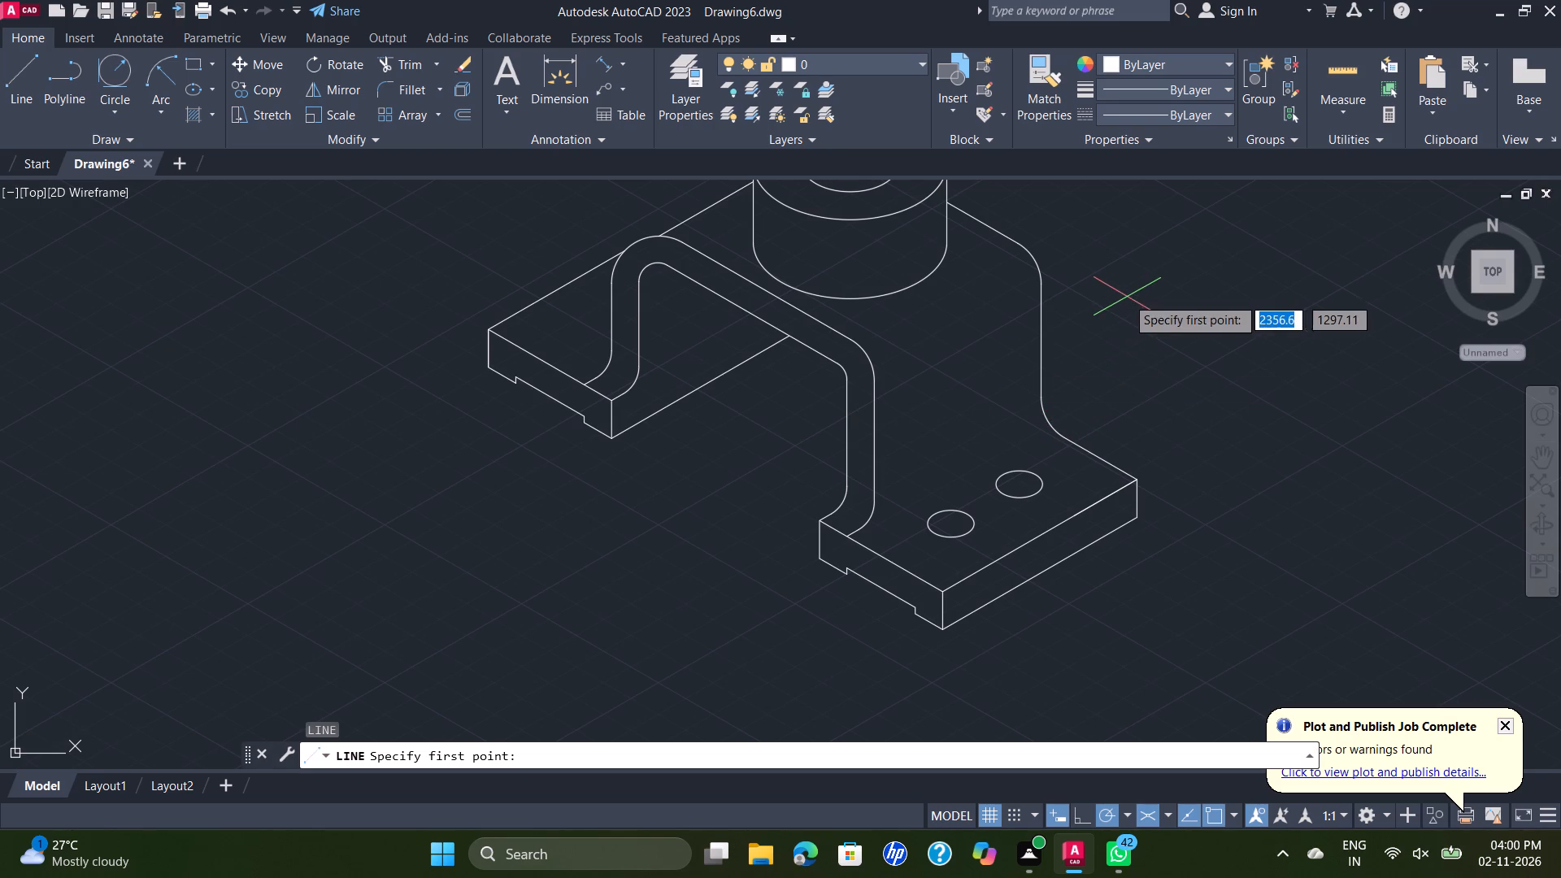
{"action": "scroll", "coordinate": [851, 532], "scroll_direction": "up", "scroll_amount": 1}
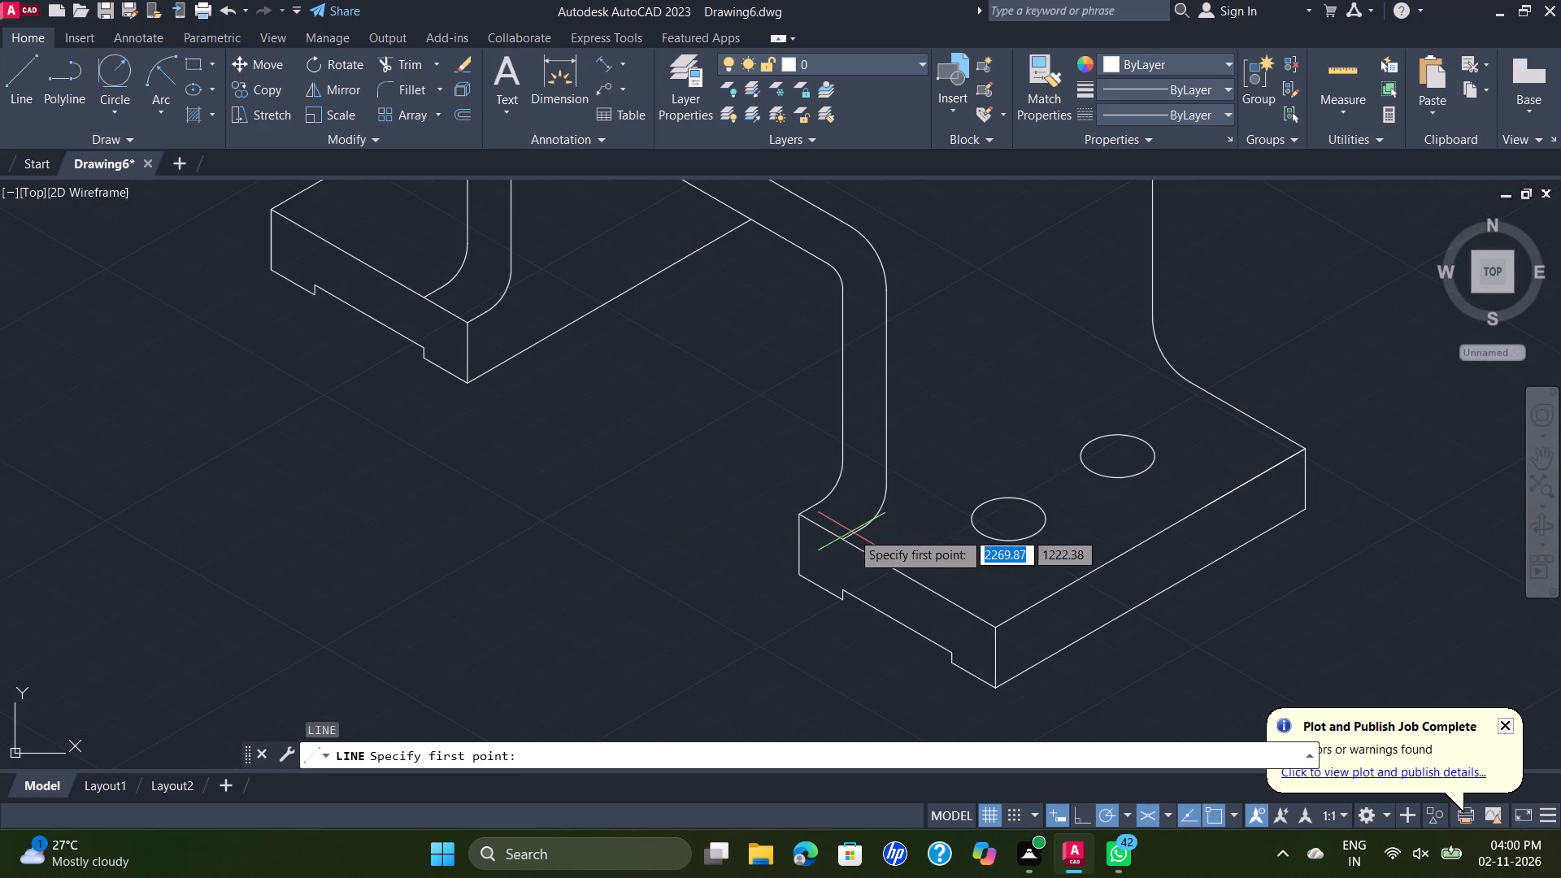
{"action": "scroll", "coordinate": [848, 538], "scroll_direction": "up", "scroll_amount": 2}
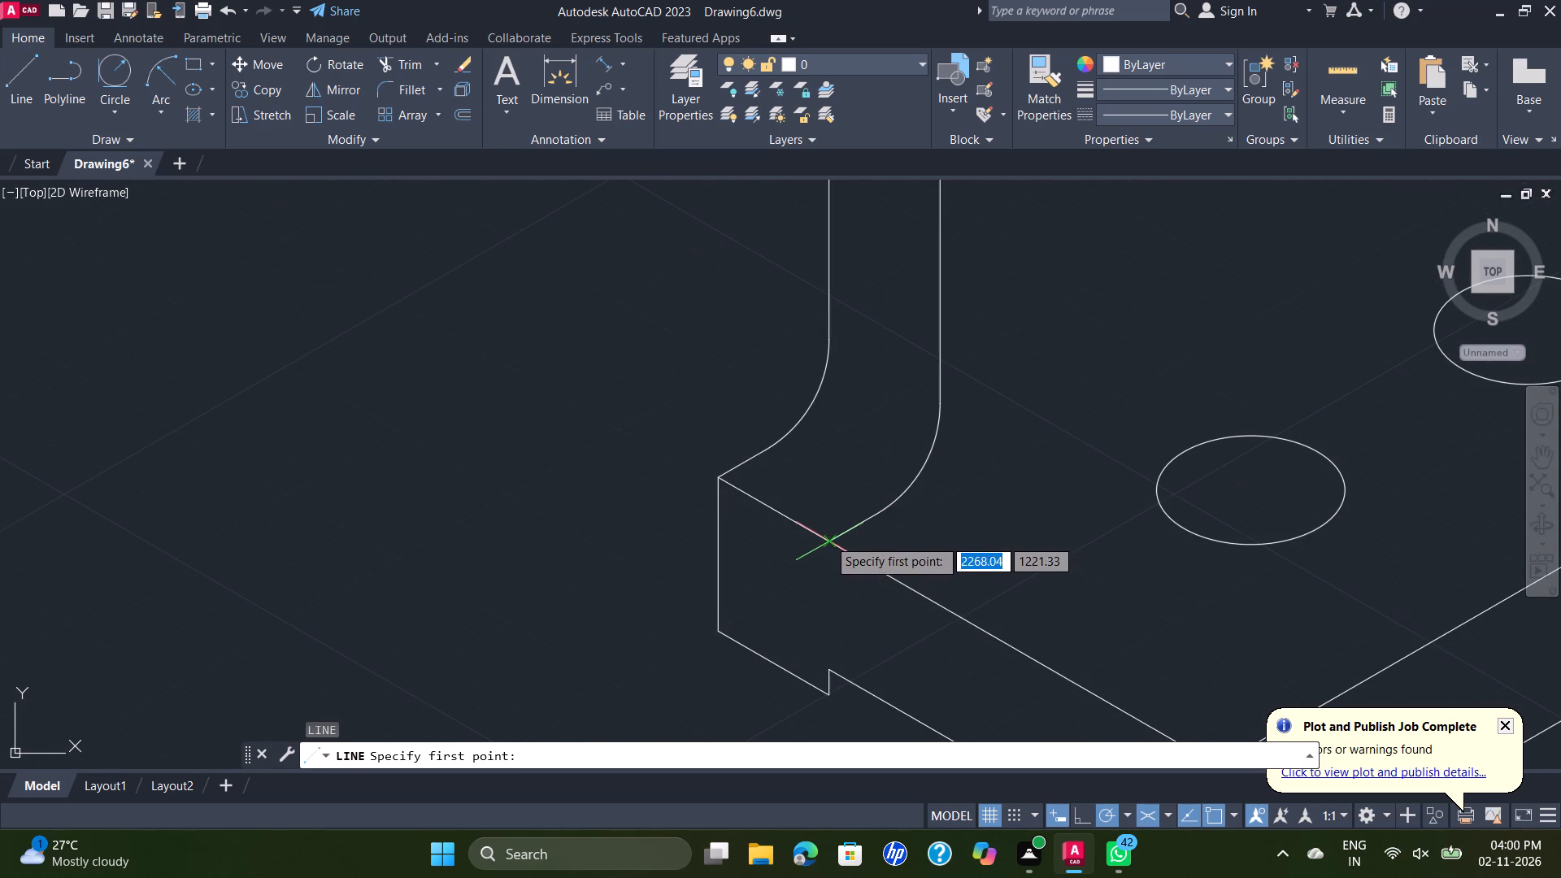
{"action": "left_click", "coordinate": [828, 538]}
{"action": "scroll", "coordinate": [1061, 371], "scroll_direction": "down", "scroll_amount": 2}
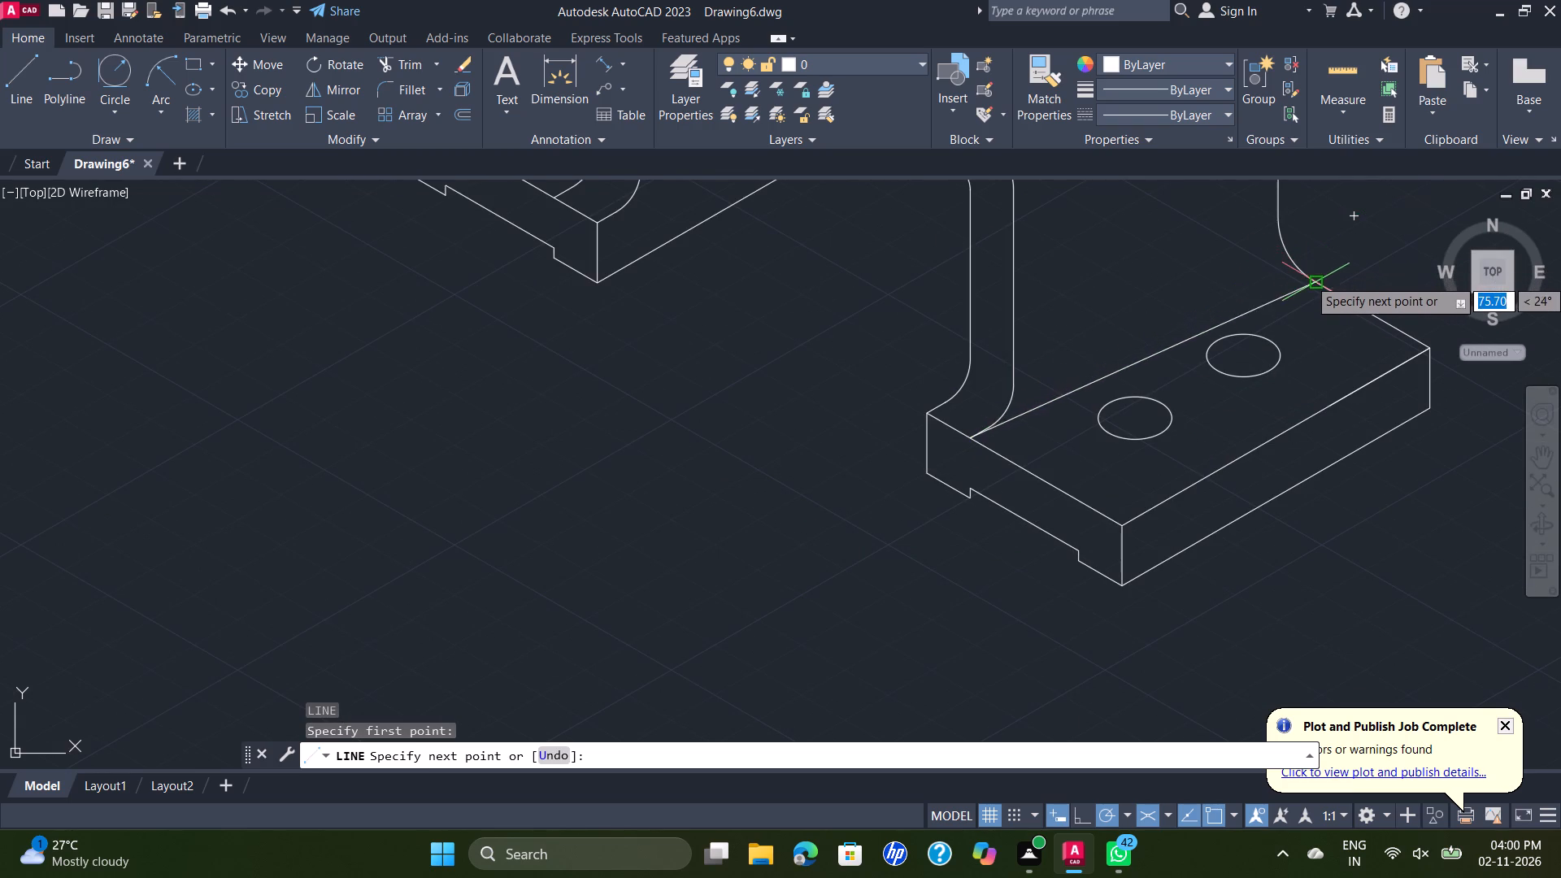
{"action": "left_click", "coordinate": [1289, 252]}
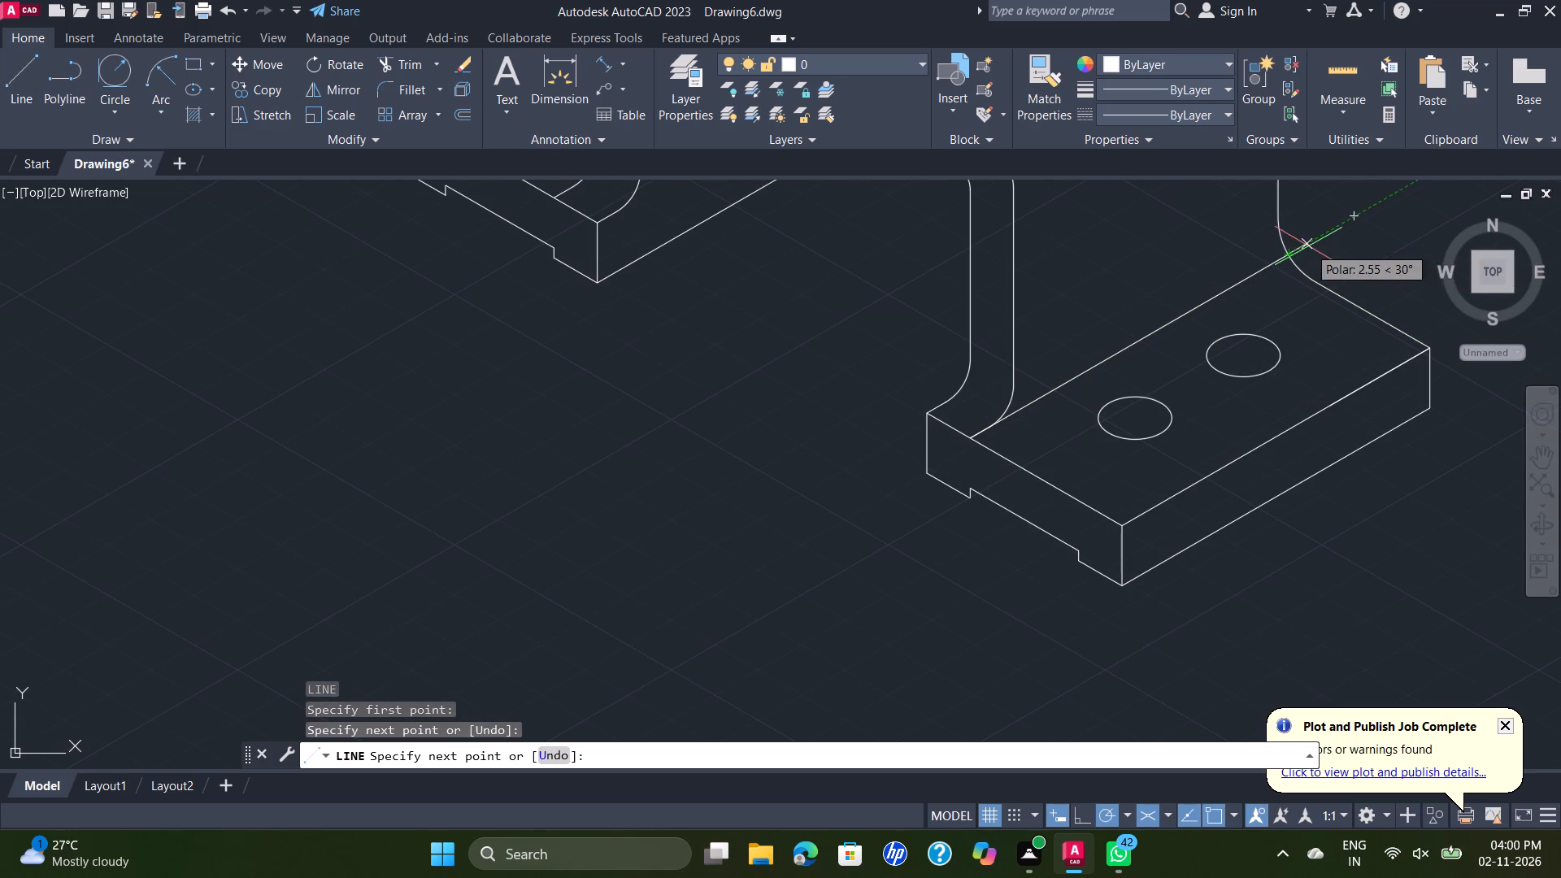
{"action": "key", "text": "Escape"}
Add an aligned dimension for the bracket's overall front length, between the feet's outermost bottom corners, placed below the front face.
{"action": "scroll", "coordinate": [1408, 285], "scroll_direction": "down", "scroll_amount": 3}
{"action": "middle_click_drag", "start_coordinate": [1391, 284], "coordinate": [1372, 306]}
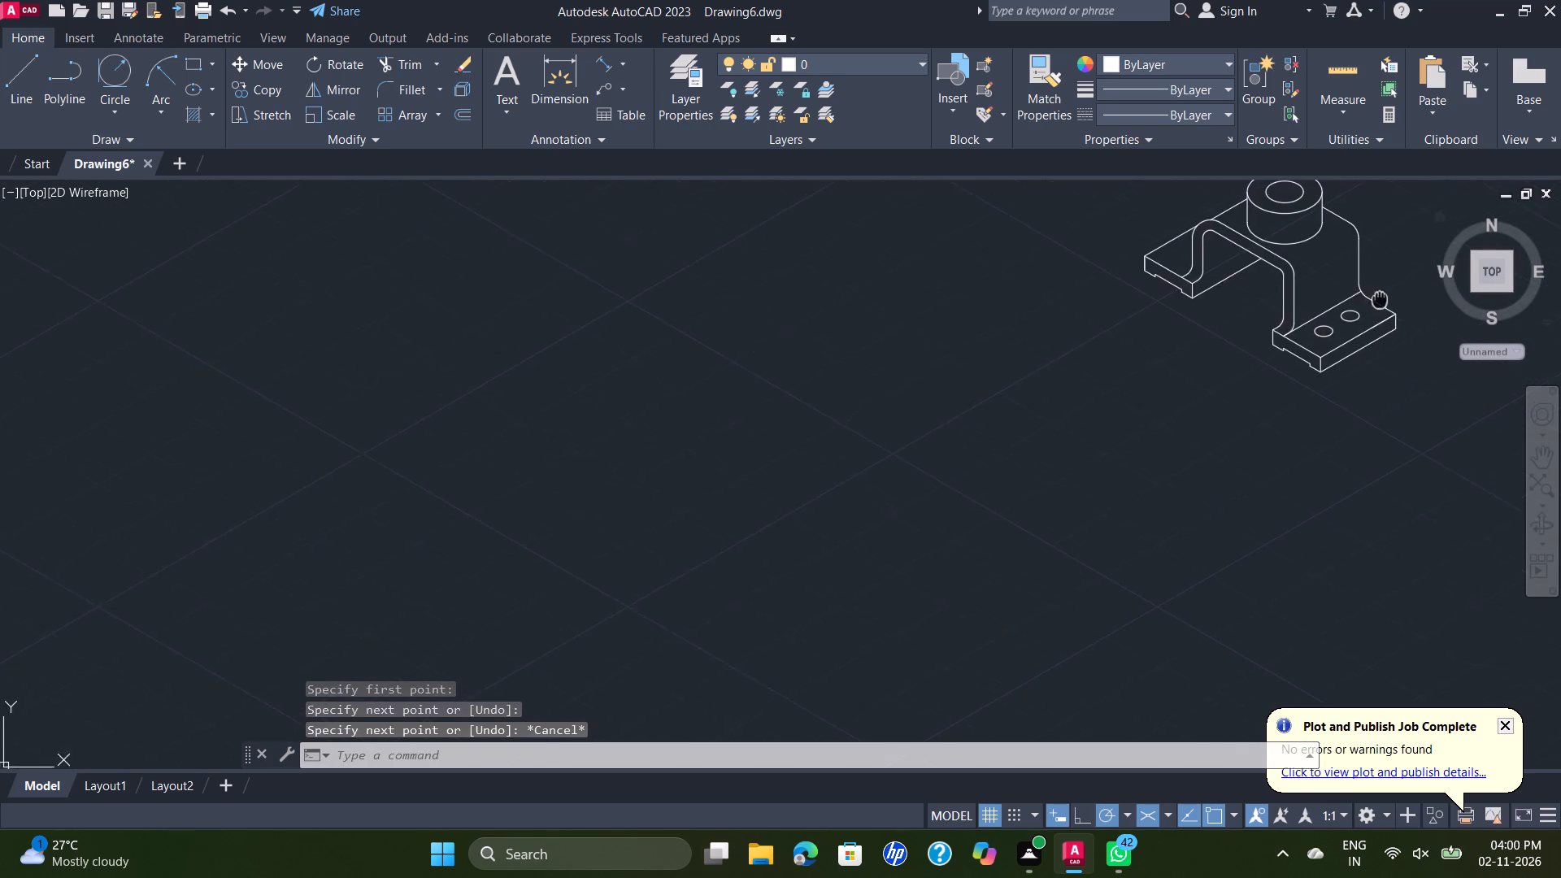
{"action": "middle_click_drag", "start_coordinate": [1372, 306], "coordinate": [1132, 489]}
{"action": "scroll", "coordinate": [1097, 436], "scroll_direction": "up", "scroll_amount": 1}
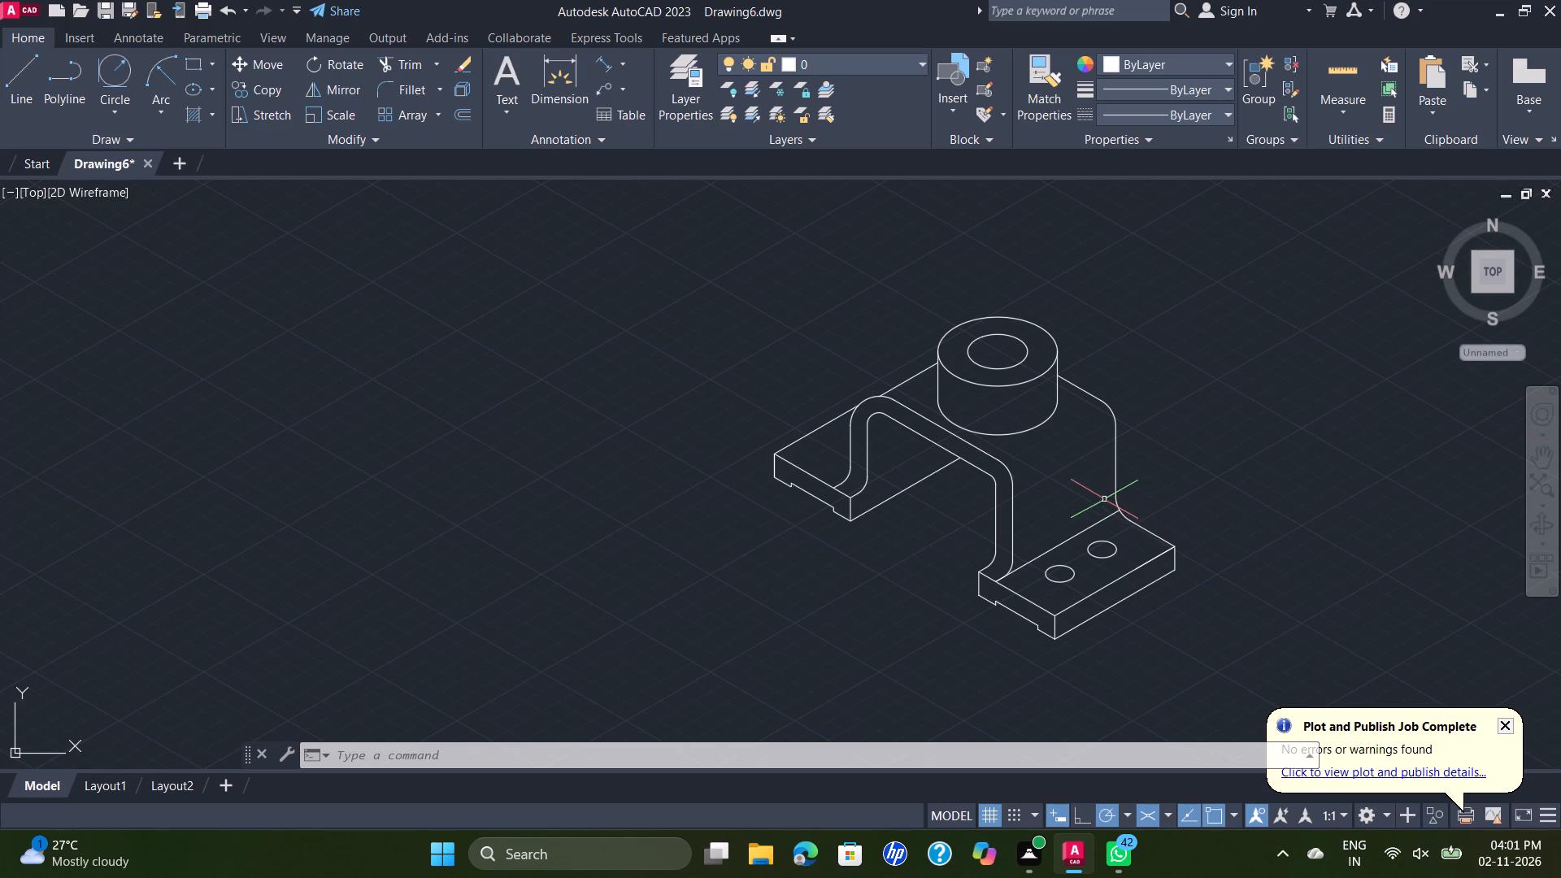
{"action": "type", "text": "DIM"}
{"action": "key", "text": "Return"}
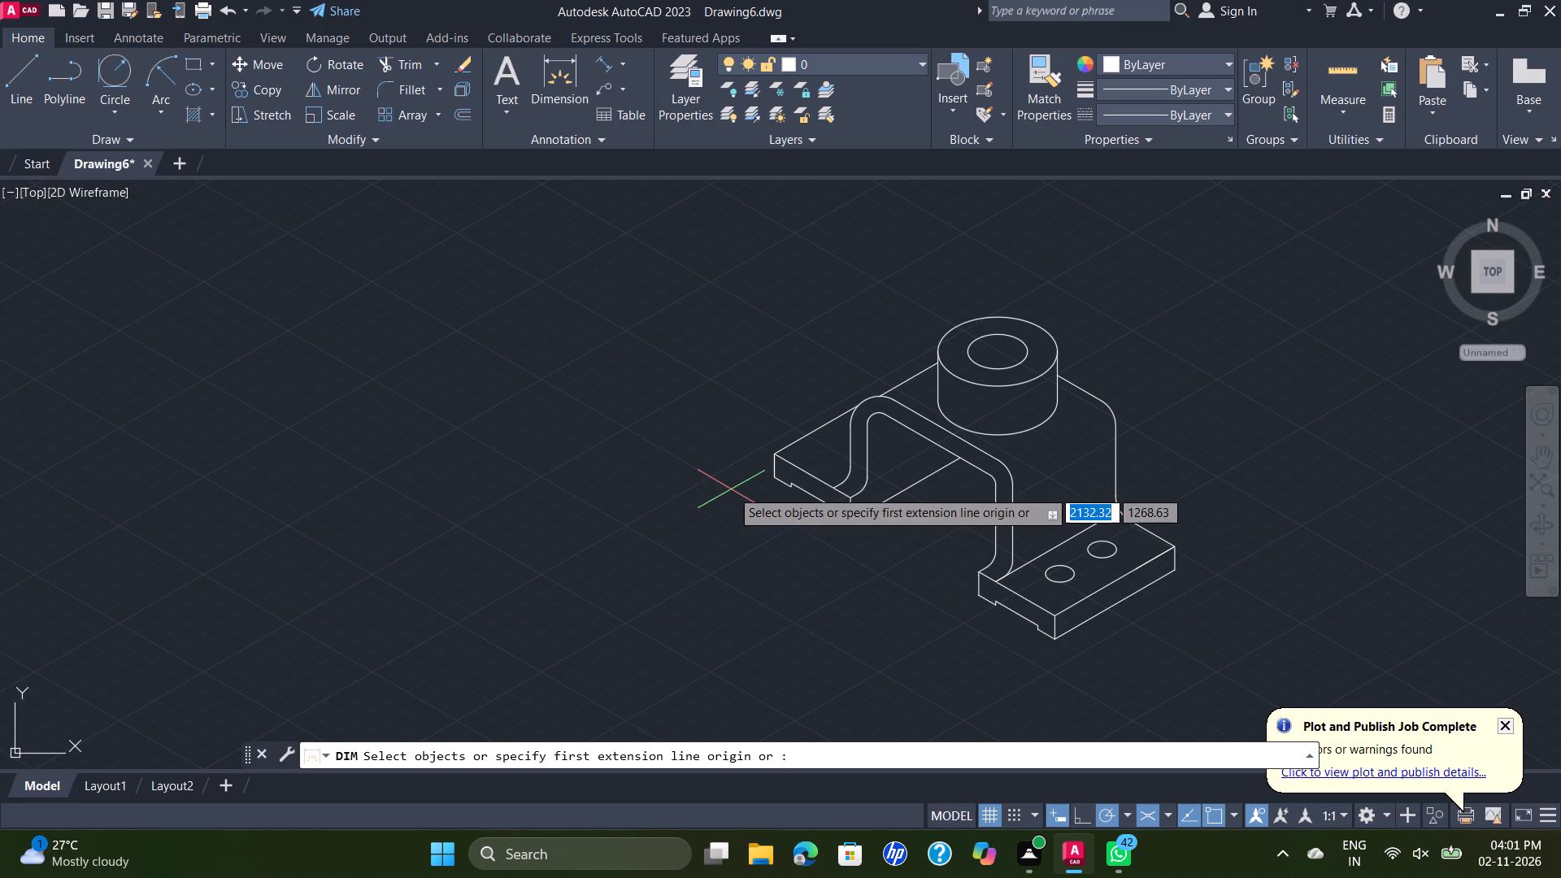
{"action": "scroll", "coordinate": [785, 499], "scroll_direction": "up", "scroll_amount": 1}
{"action": "left_click", "coordinate": [763, 461]}
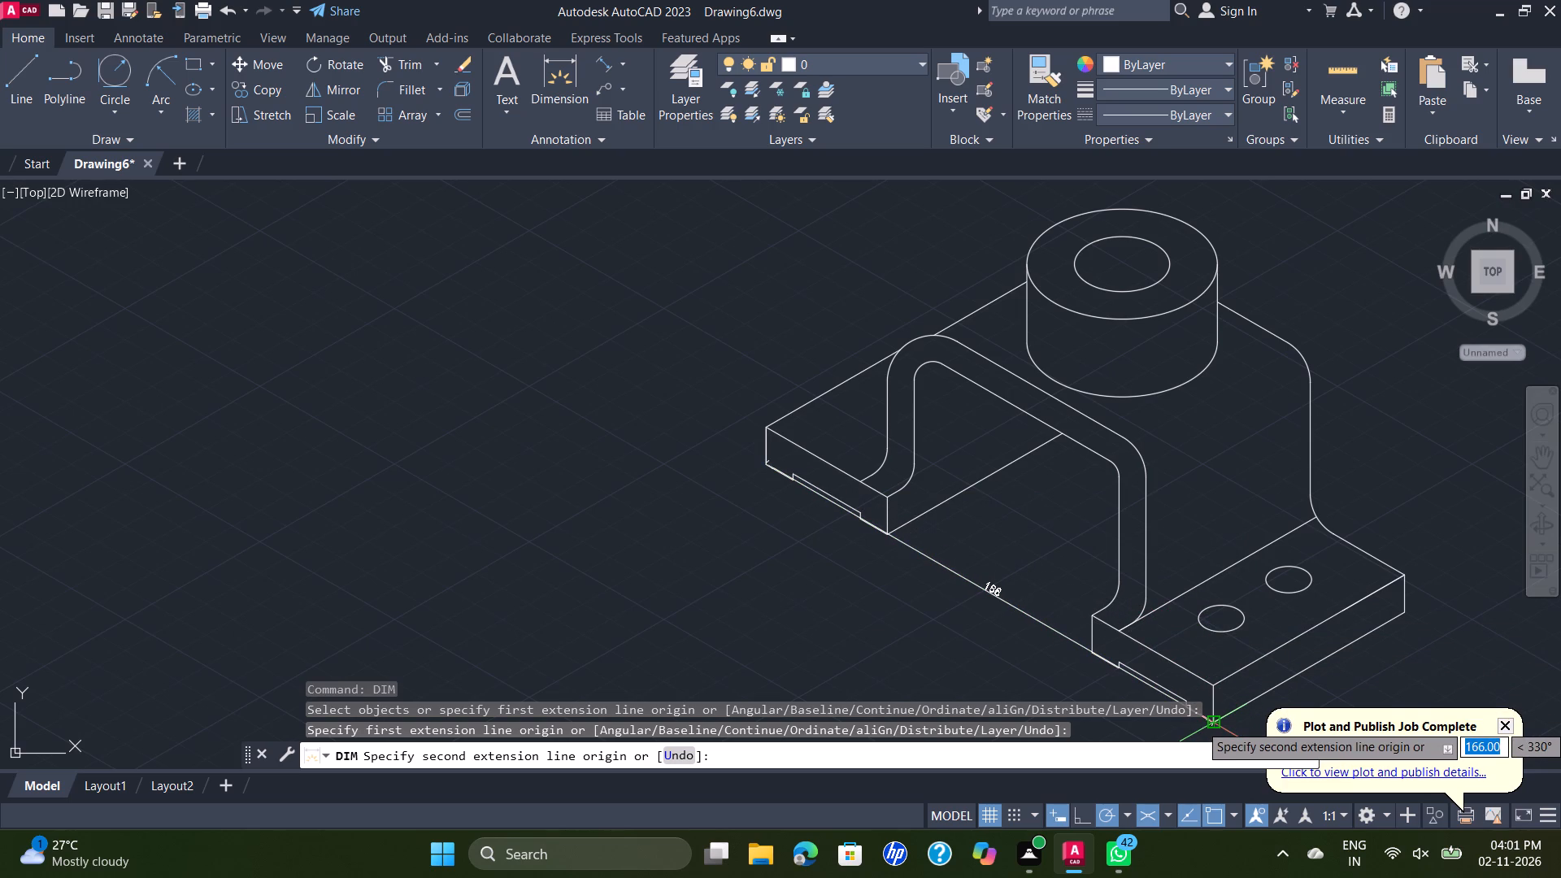
{"action": "left_click", "coordinate": [1218, 724]}
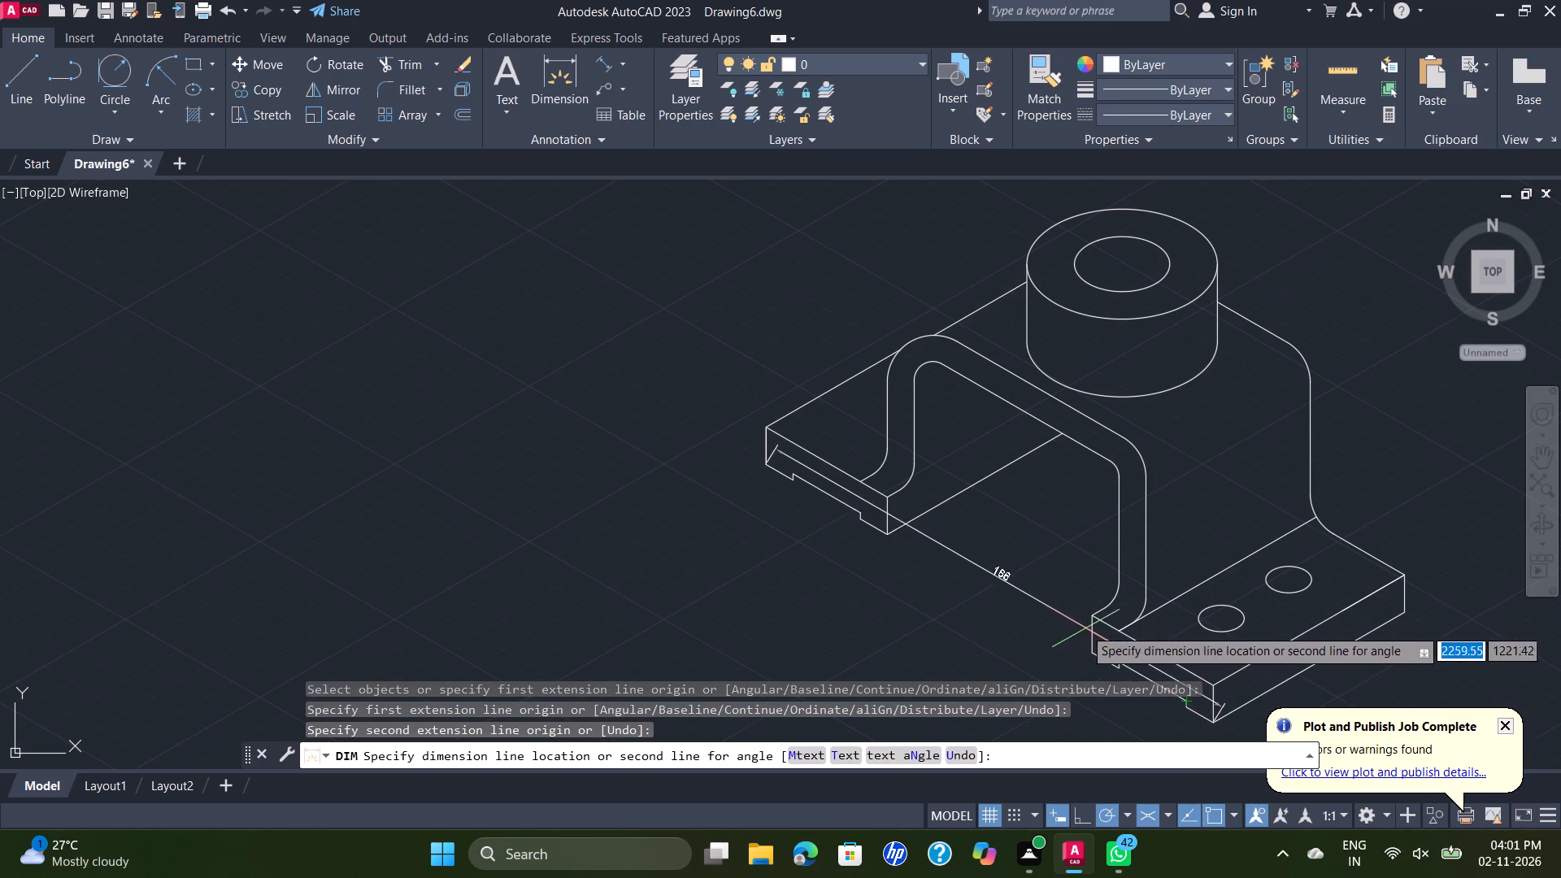
{"action": "left_click", "coordinate": [963, 655]}
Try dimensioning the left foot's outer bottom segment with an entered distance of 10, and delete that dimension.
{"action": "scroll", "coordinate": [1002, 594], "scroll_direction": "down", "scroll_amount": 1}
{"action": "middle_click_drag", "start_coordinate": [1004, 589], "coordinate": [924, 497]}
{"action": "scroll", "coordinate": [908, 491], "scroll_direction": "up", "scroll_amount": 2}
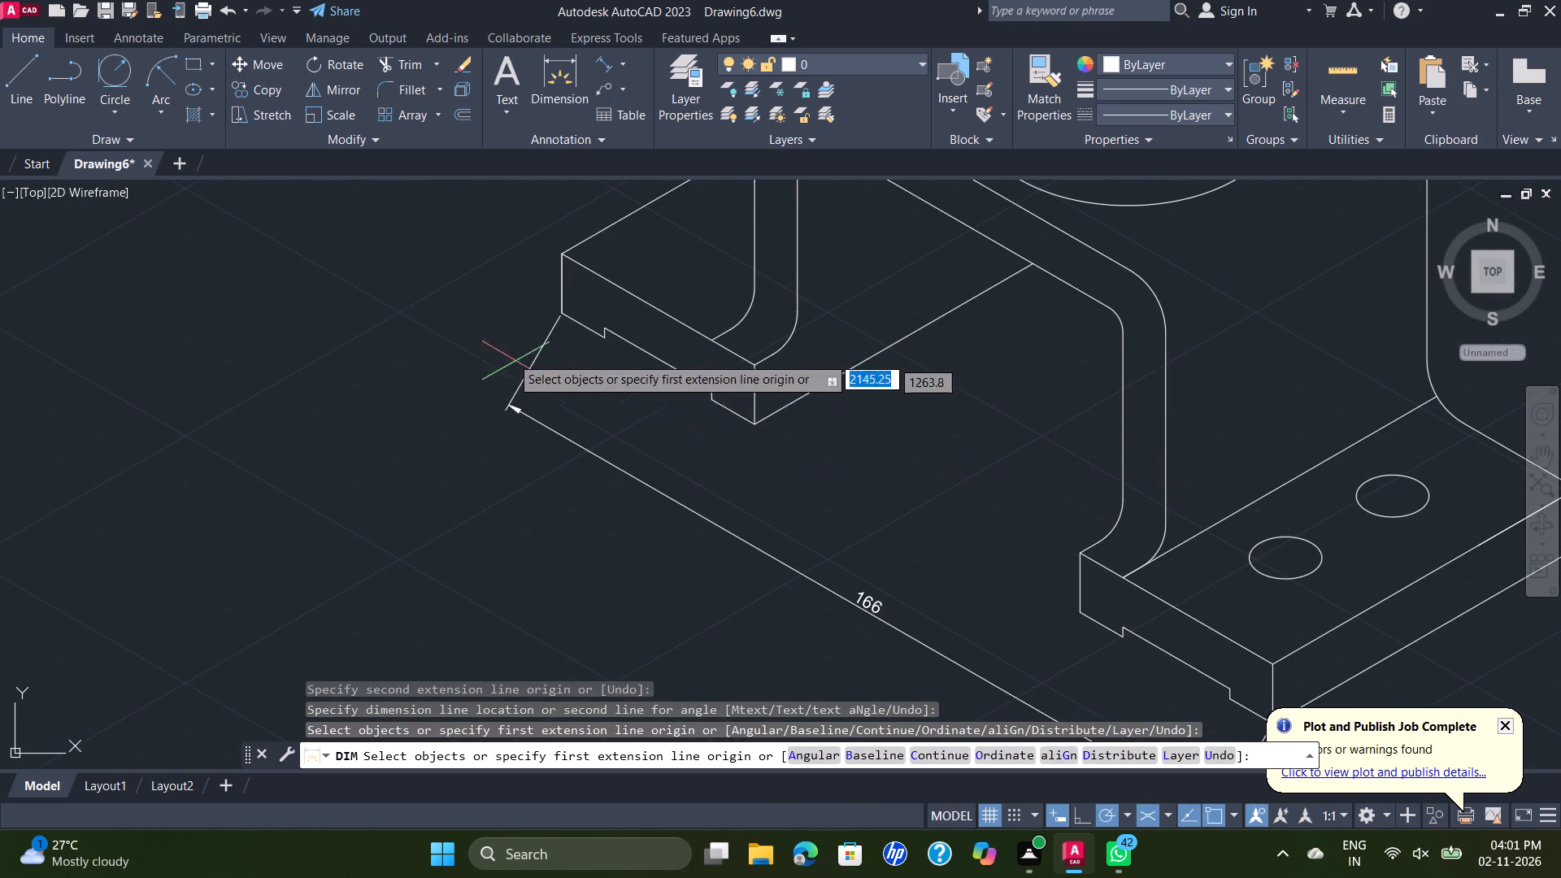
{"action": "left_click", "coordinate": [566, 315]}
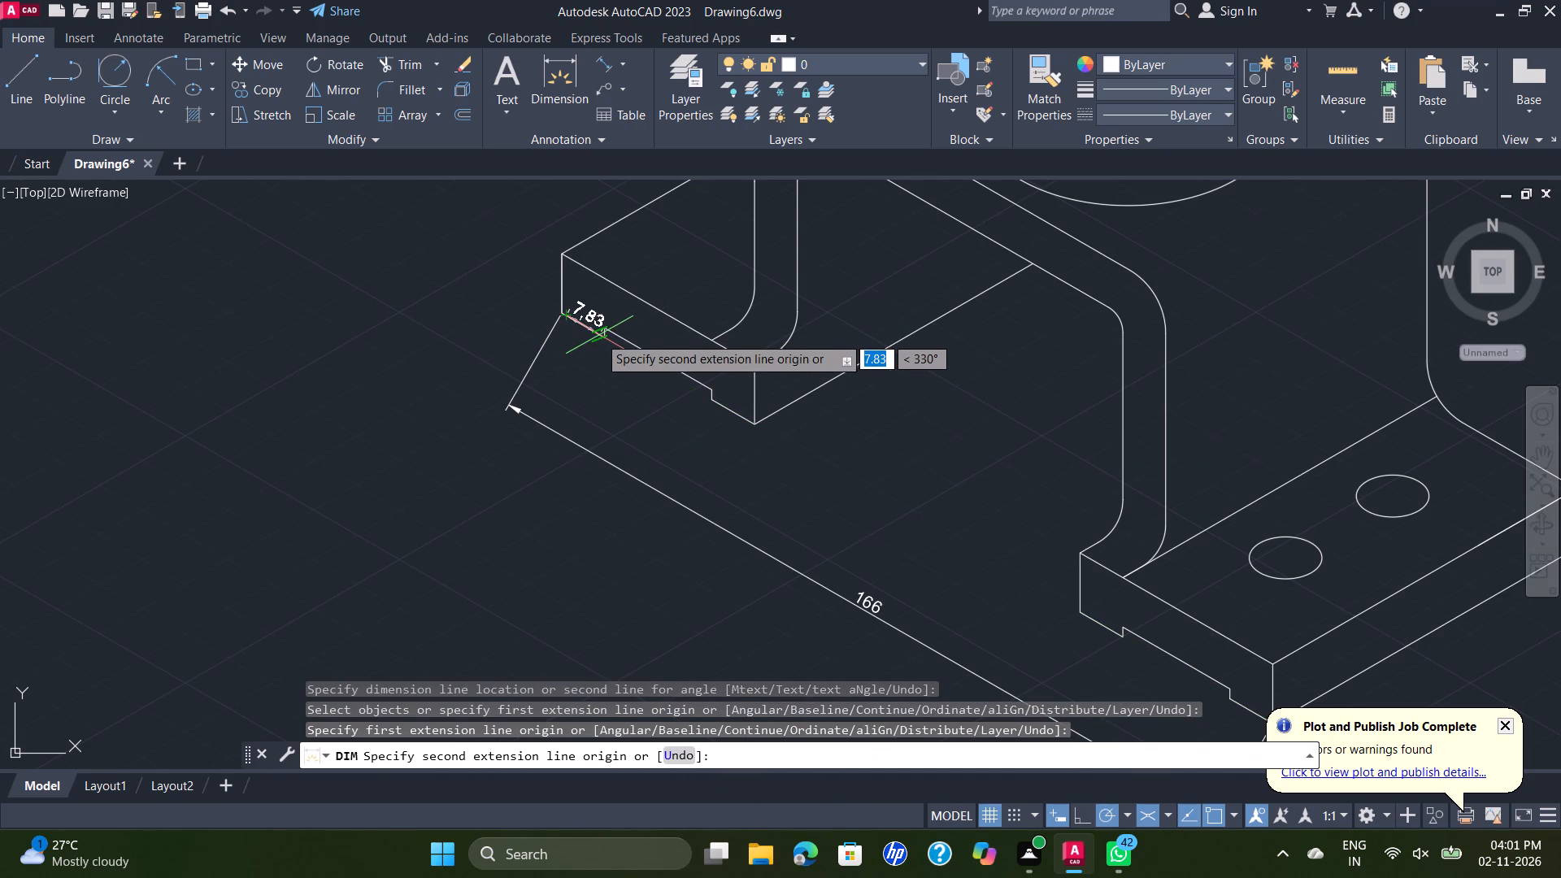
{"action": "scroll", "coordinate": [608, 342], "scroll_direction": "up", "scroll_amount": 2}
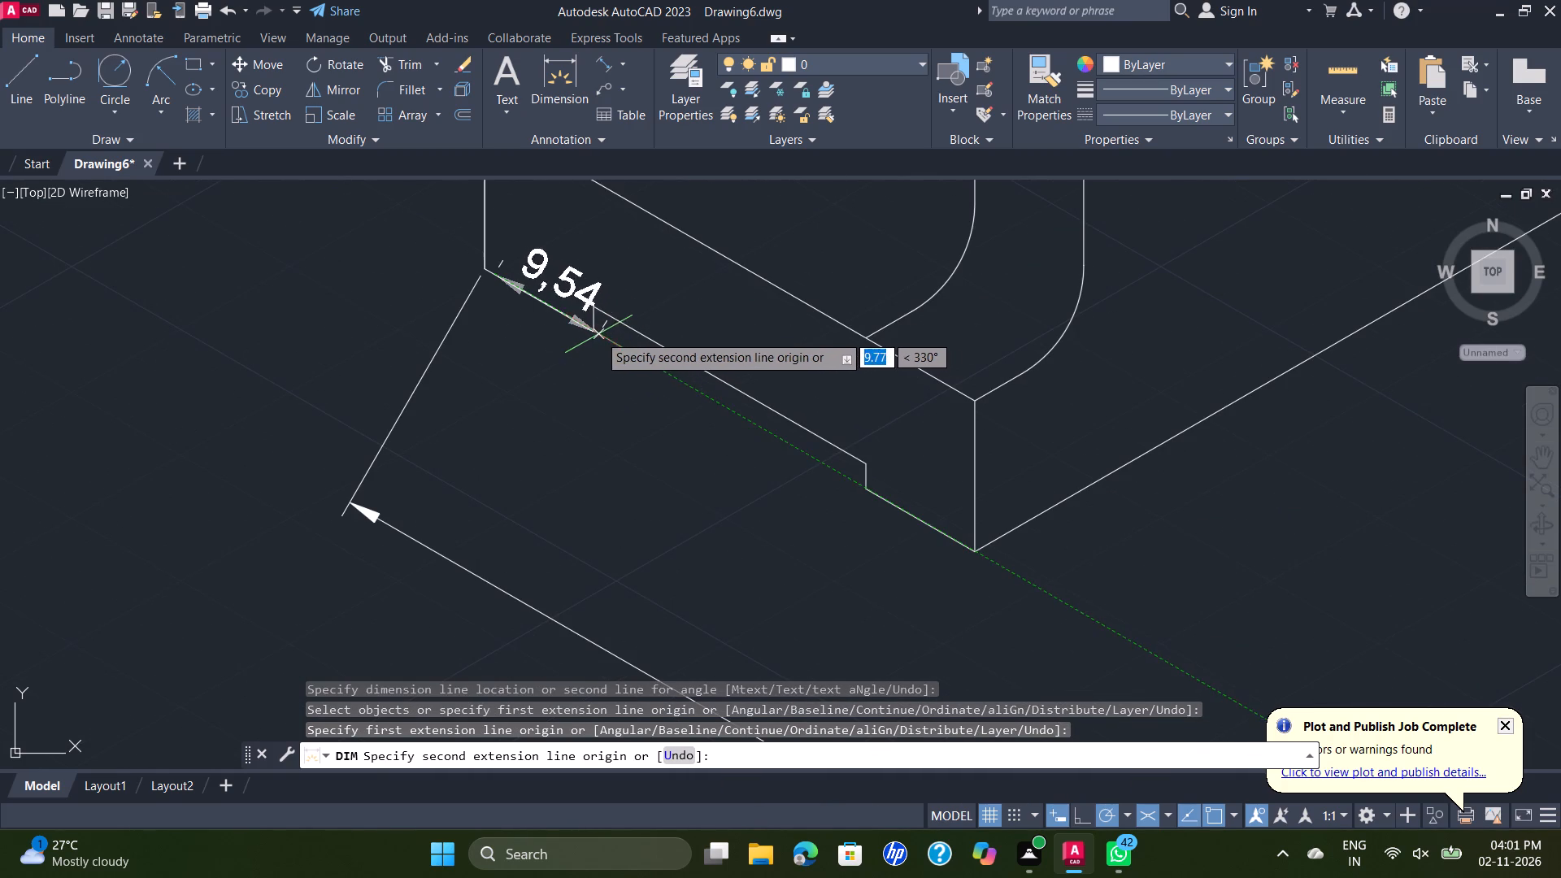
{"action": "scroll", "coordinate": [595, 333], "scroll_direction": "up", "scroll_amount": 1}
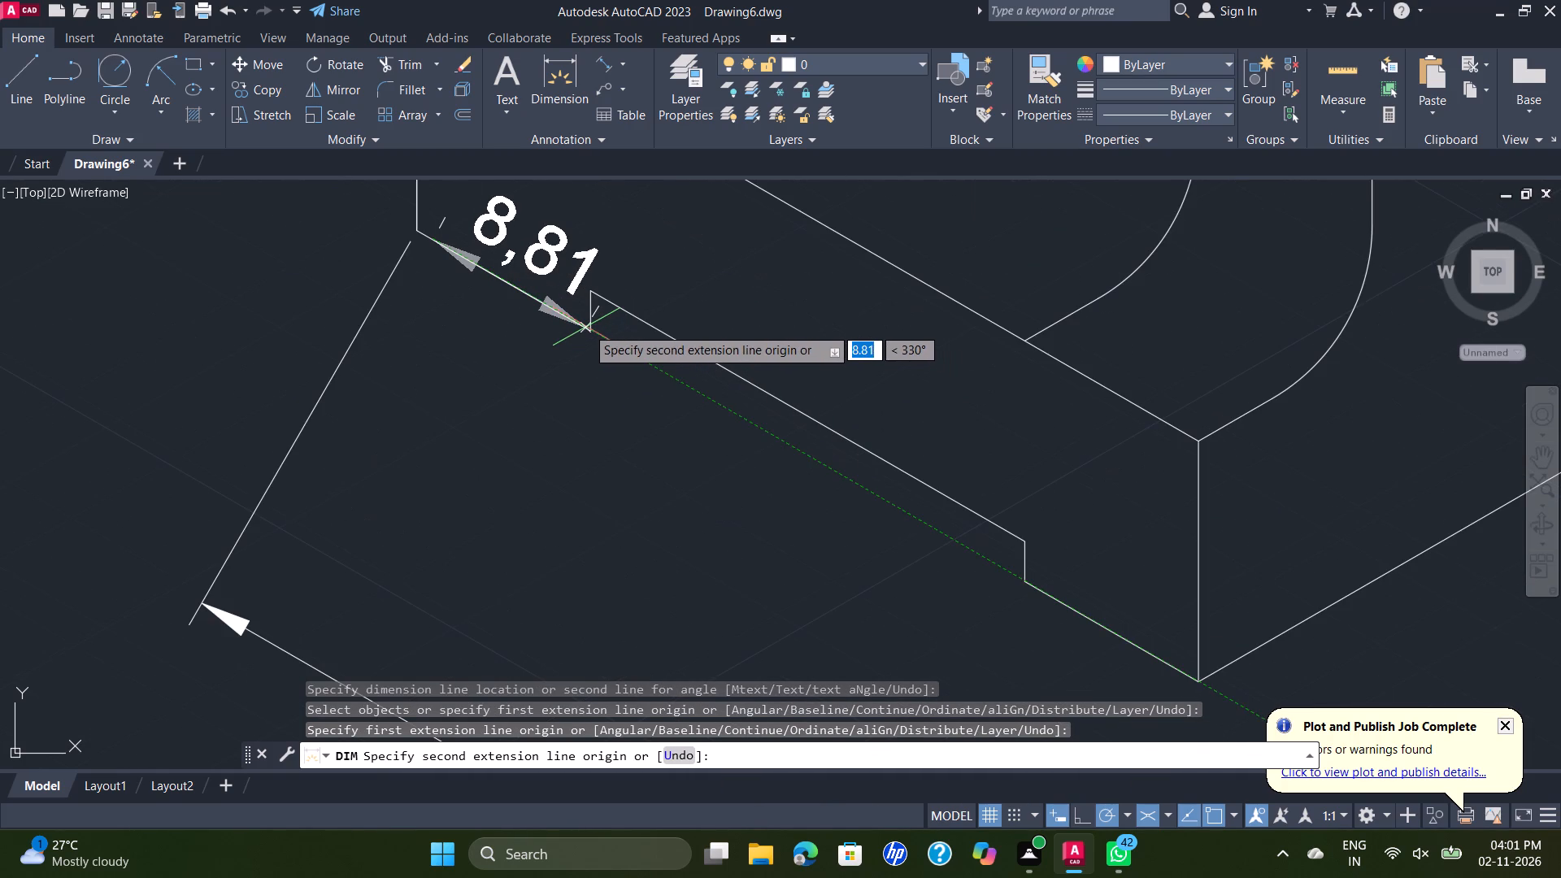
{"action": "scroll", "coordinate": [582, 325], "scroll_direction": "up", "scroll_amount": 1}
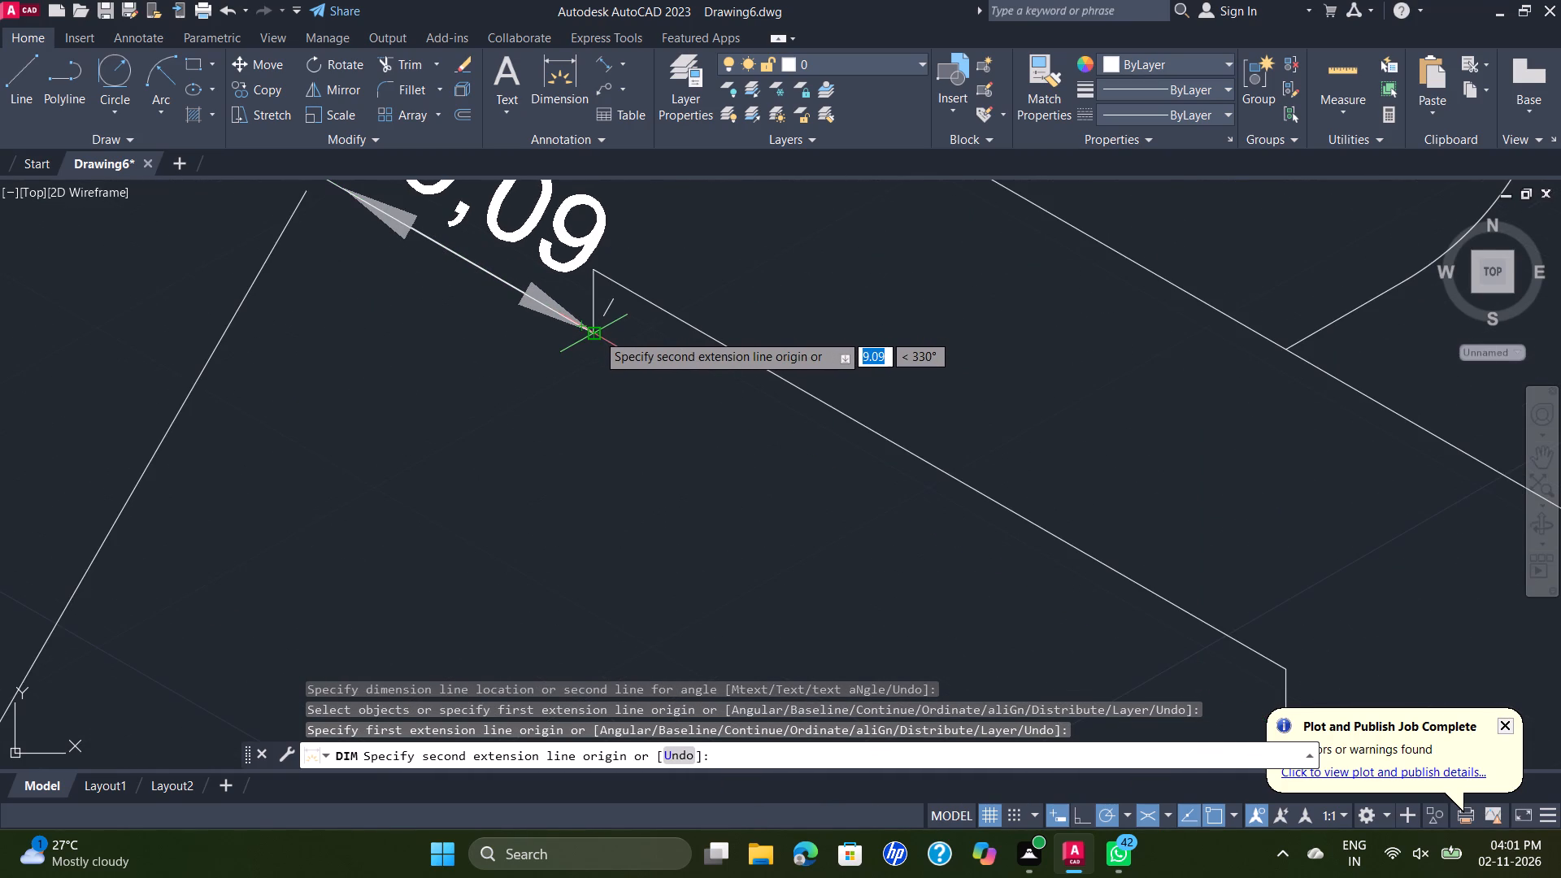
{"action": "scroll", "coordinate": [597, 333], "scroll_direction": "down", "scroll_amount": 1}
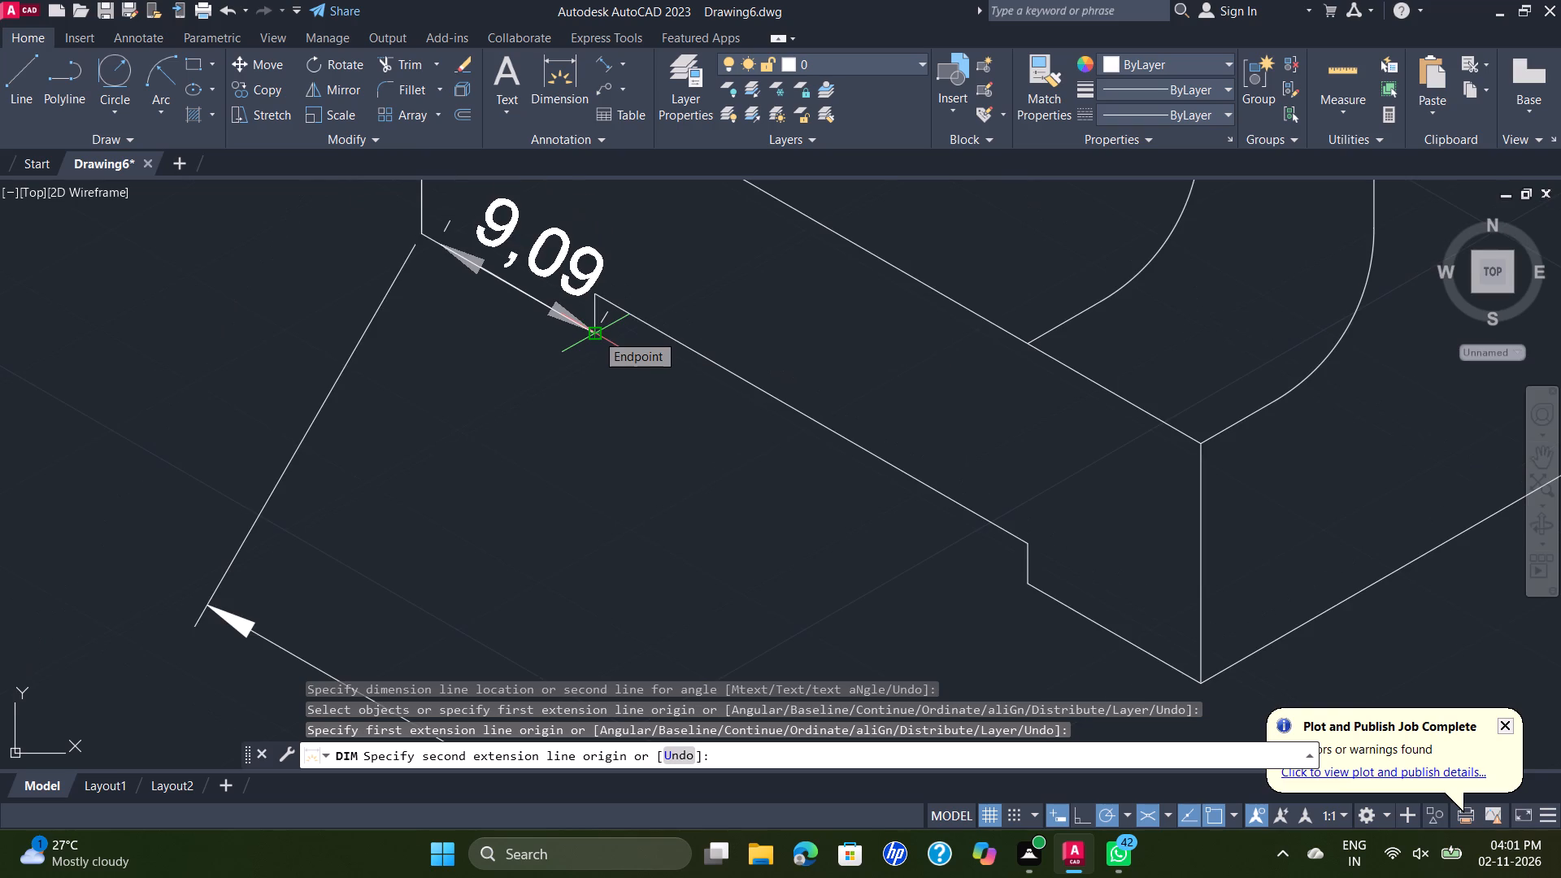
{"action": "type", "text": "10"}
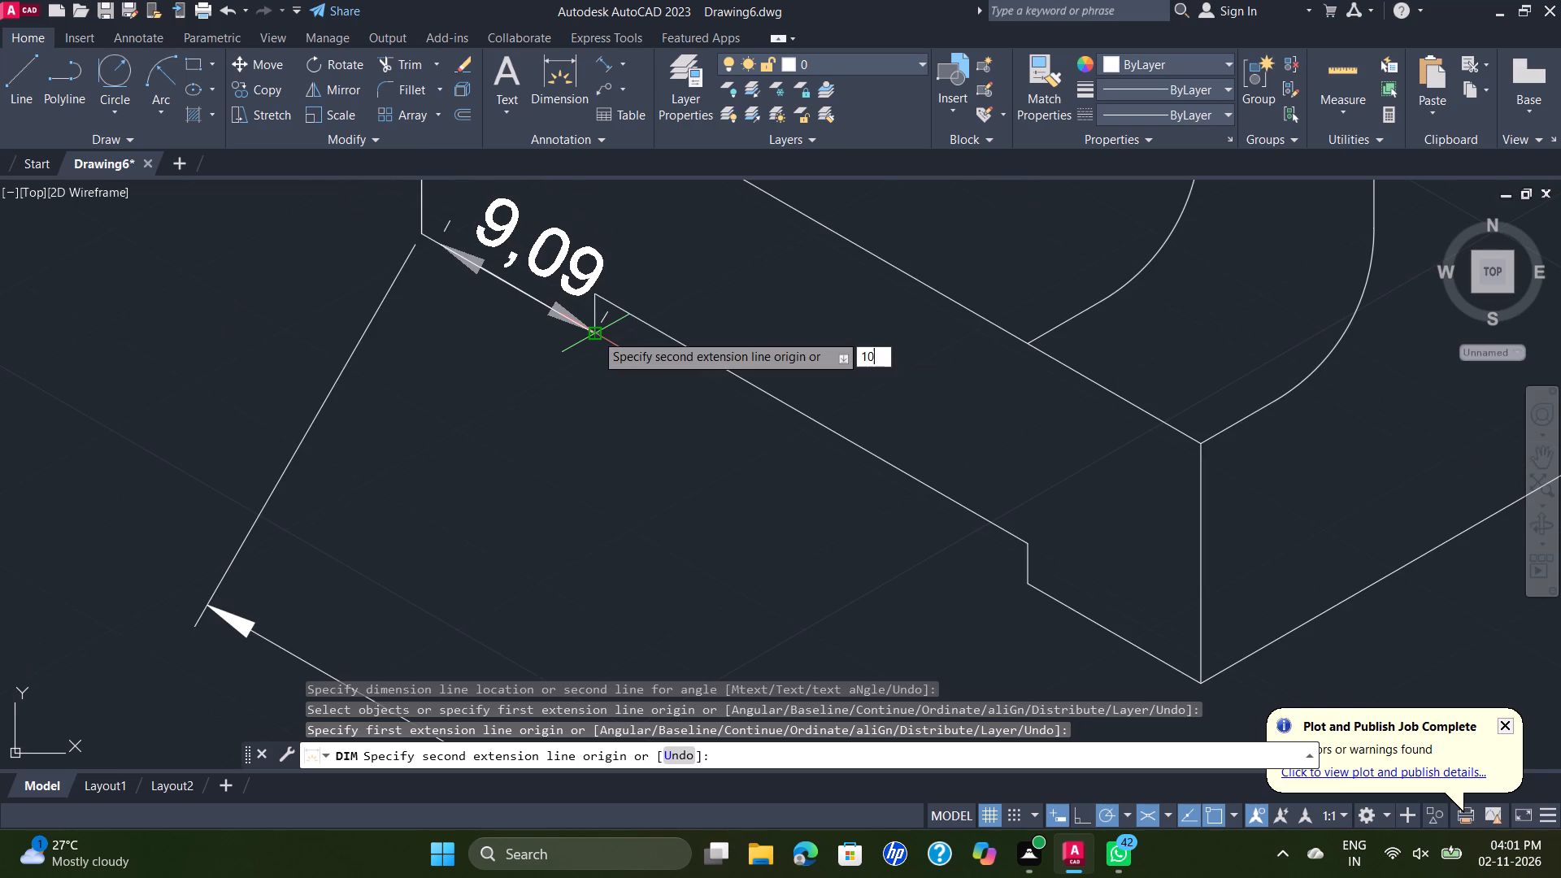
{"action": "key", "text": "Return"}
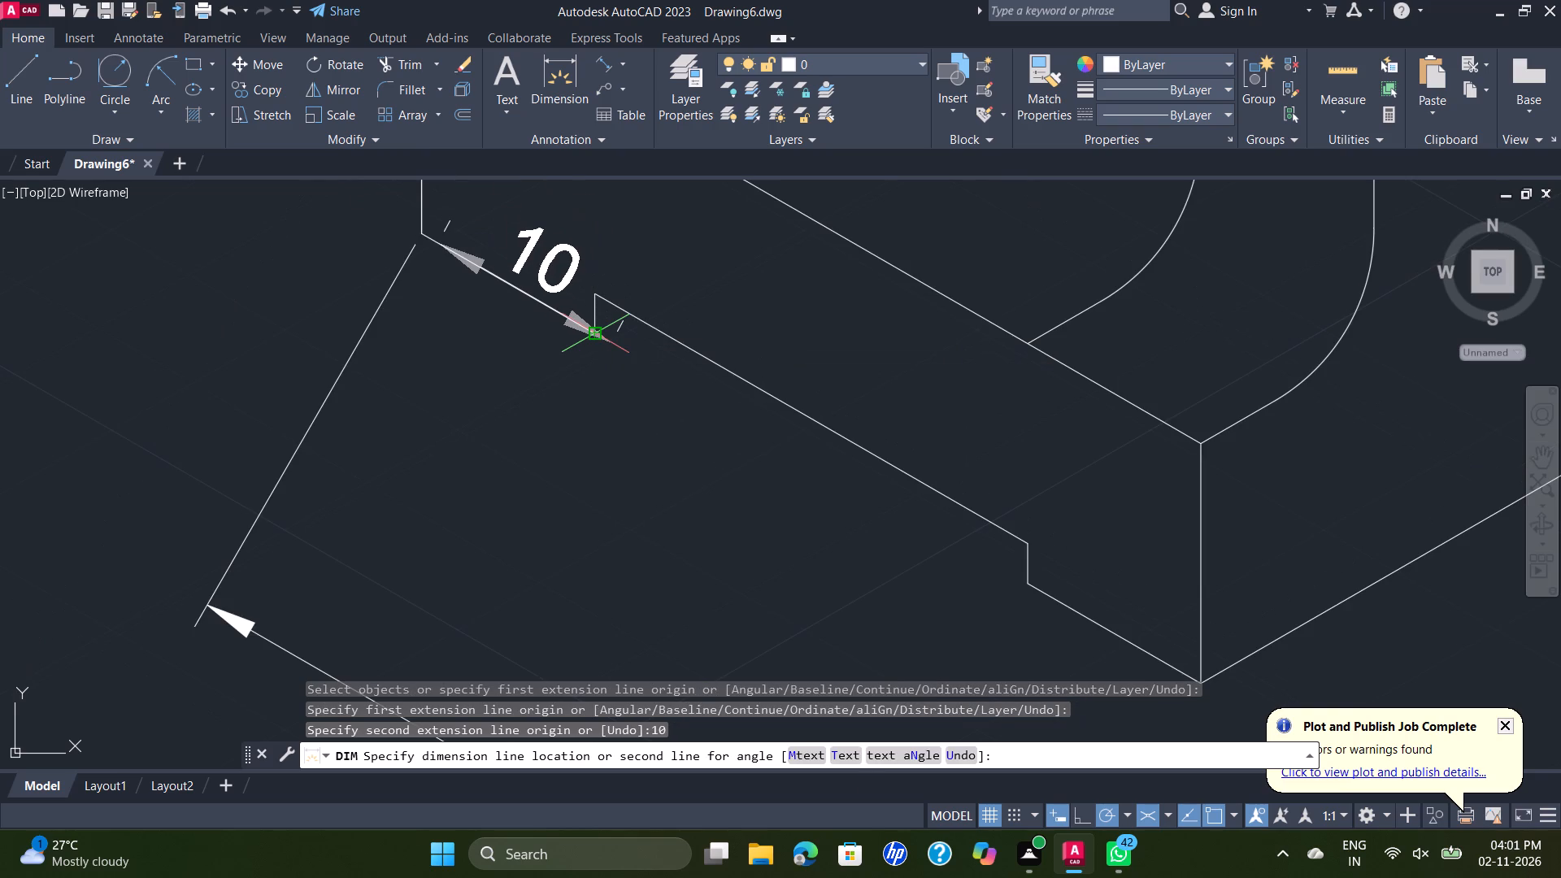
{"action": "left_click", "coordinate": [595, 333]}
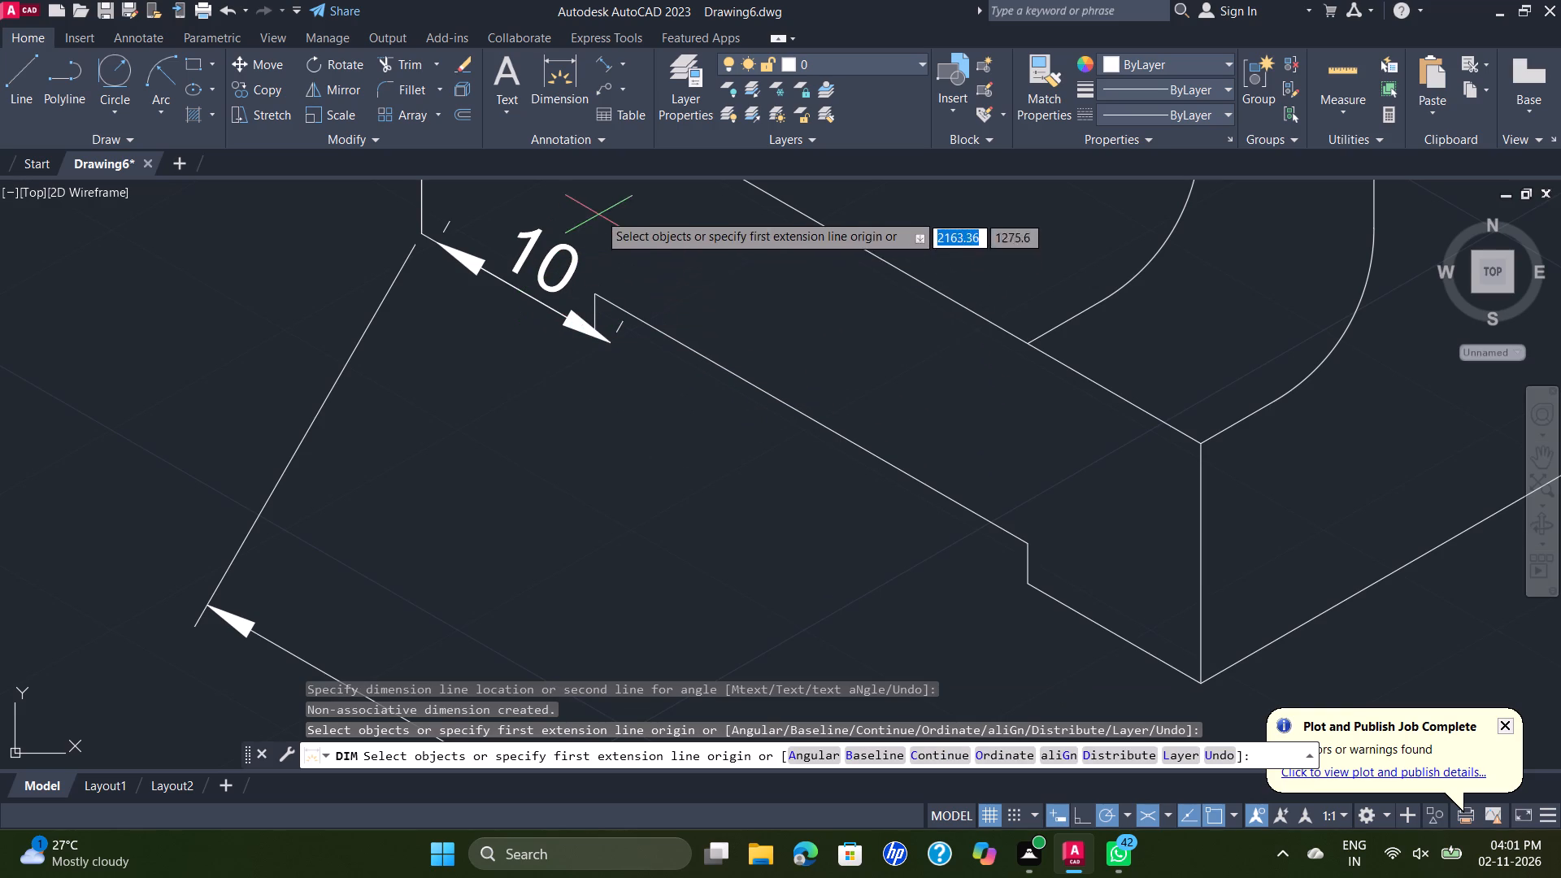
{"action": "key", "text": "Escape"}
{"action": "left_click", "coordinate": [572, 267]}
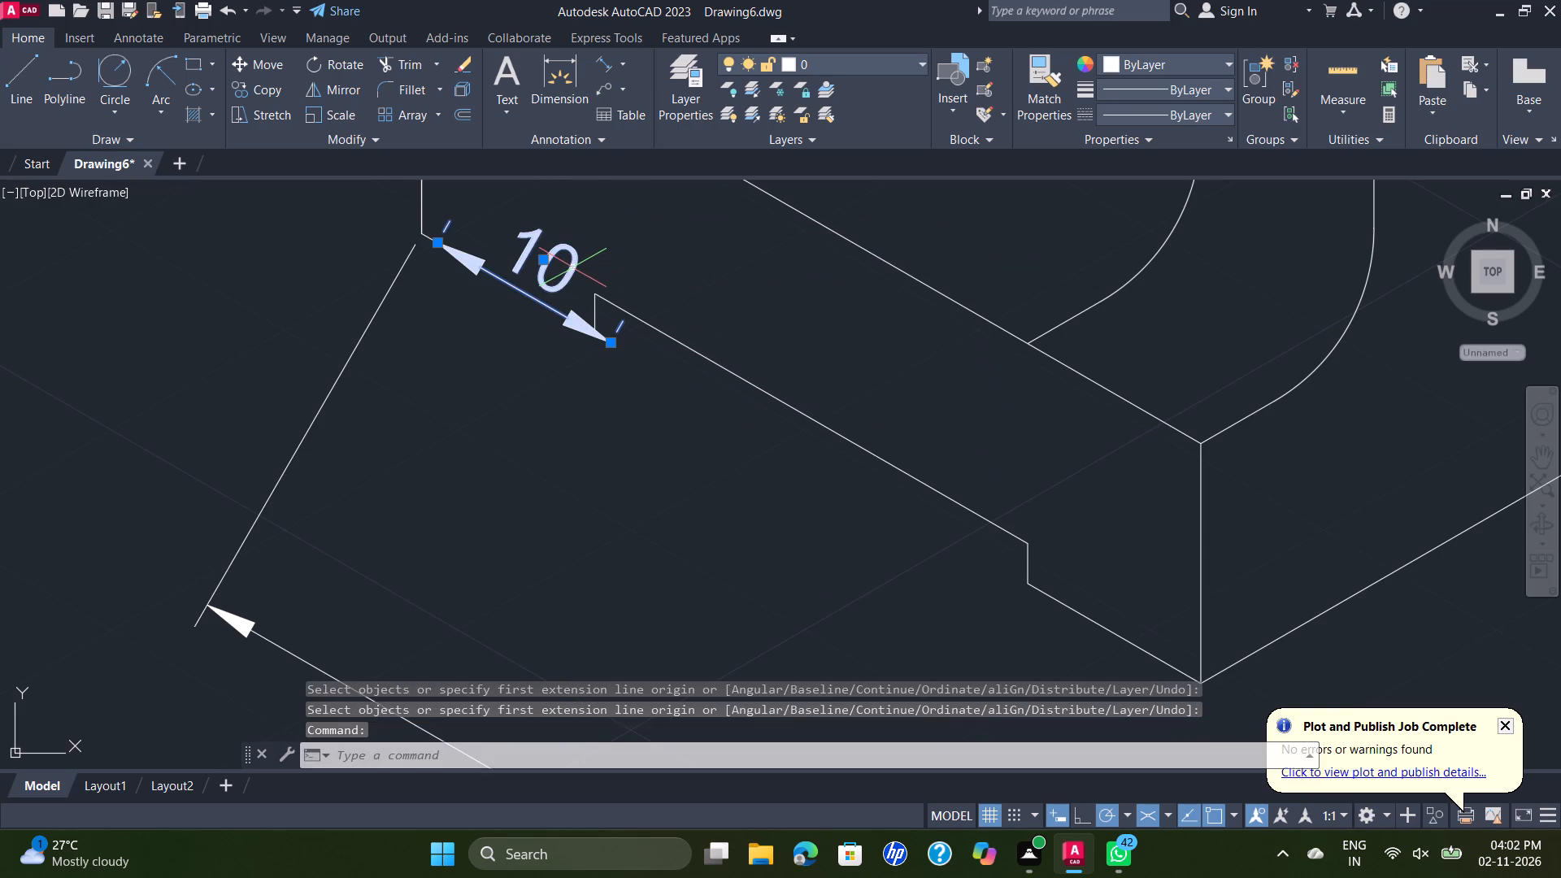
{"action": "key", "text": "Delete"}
Dimension the left foot's outer bottom segment from its corner to the notch, placing it between the foot and the overall dimension.
{"action": "scroll", "coordinate": [665, 315], "scroll_direction": "down", "scroll_amount": 1}
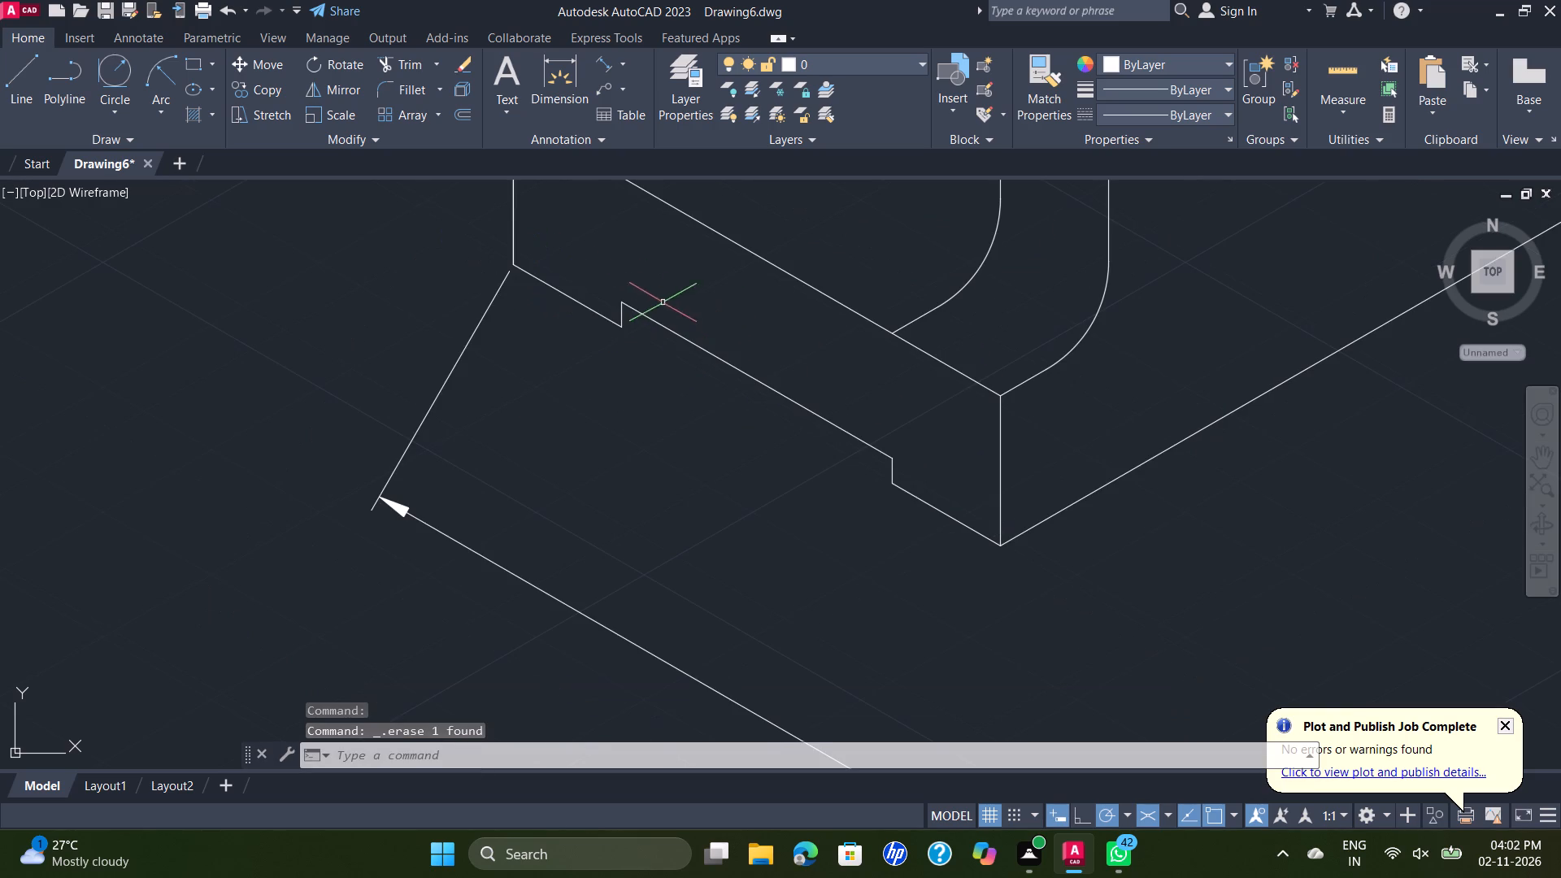
{"action": "scroll", "coordinate": [657, 280], "scroll_direction": "down", "scroll_amount": 1}
{"action": "middle_click_drag", "start_coordinate": [657, 280], "coordinate": [620, 420]}
{"action": "scroll", "coordinate": [658, 285], "scroll_direction": "down", "scroll_amount": 1}
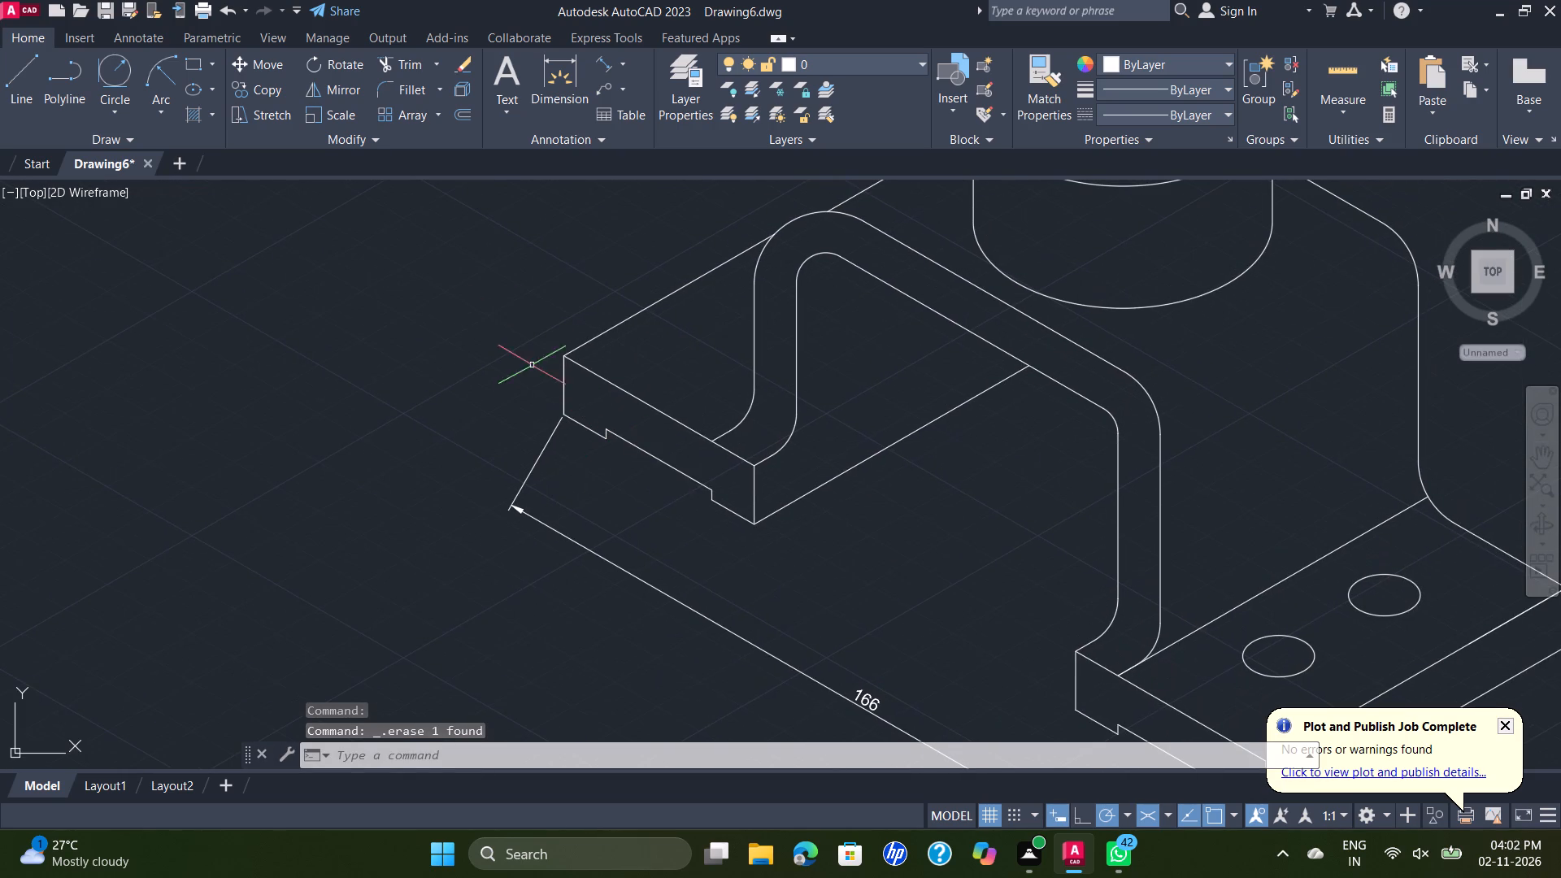
{"action": "left_click", "coordinate": [573, 85]}
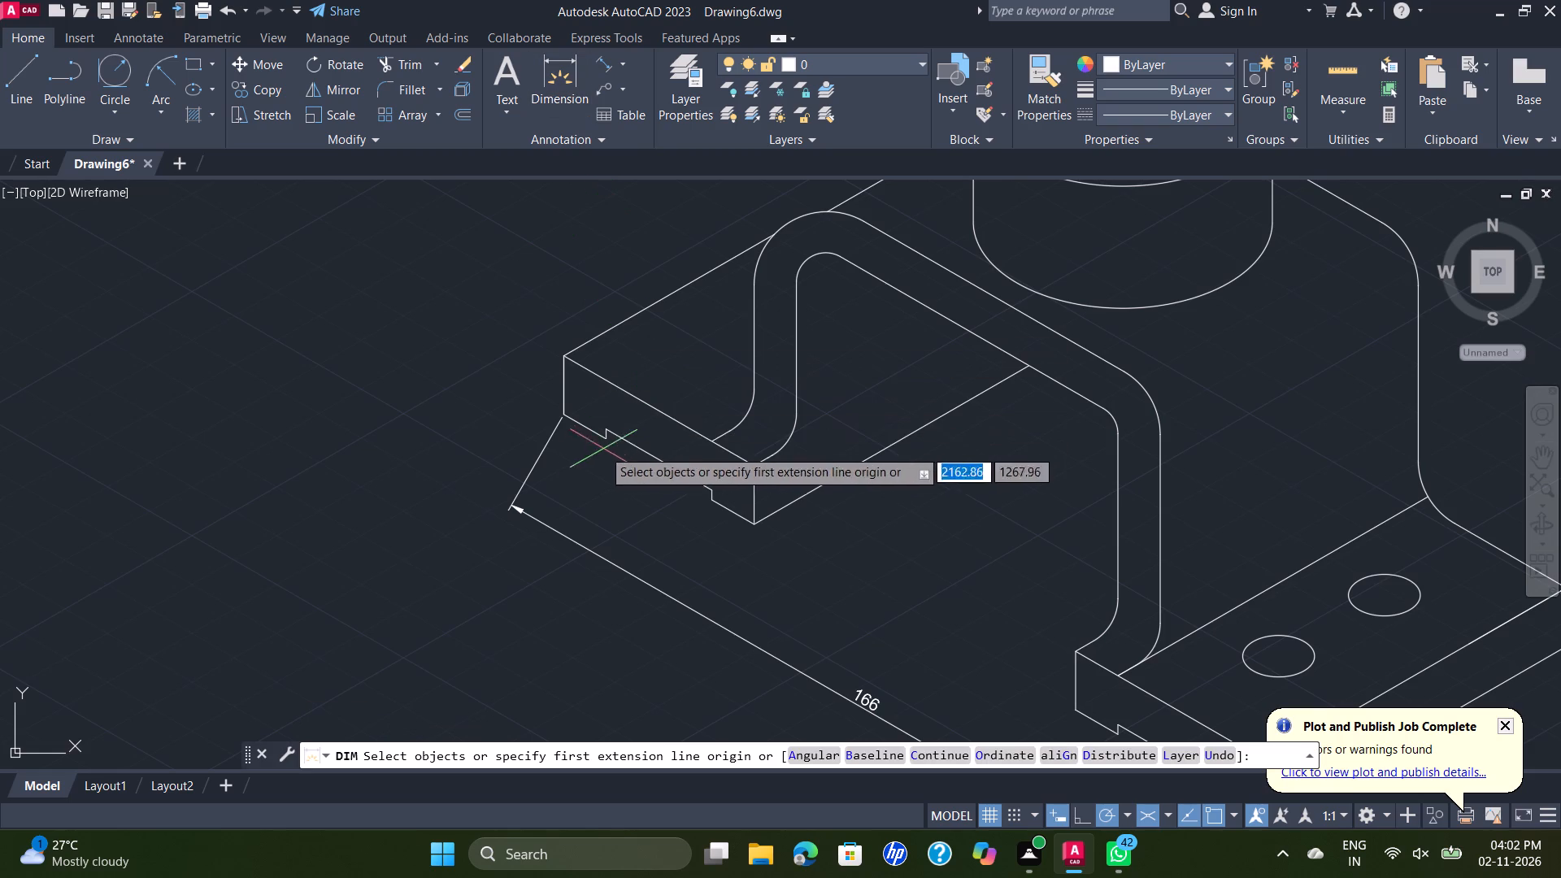
{"action": "left_click", "coordinate": [567, 412]}
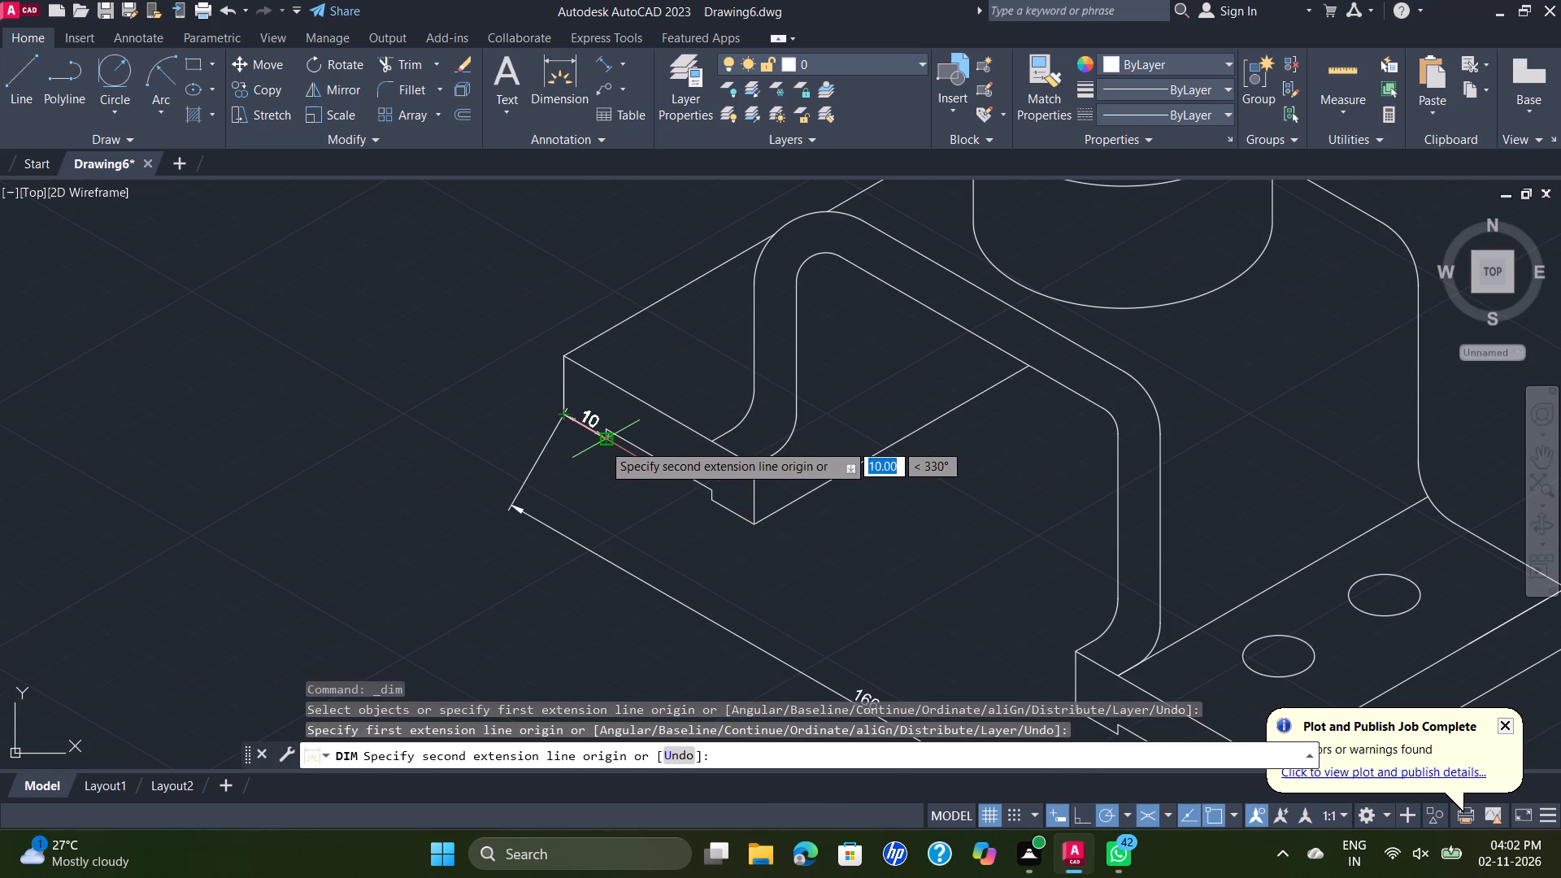
{"action": "left_click", "coordinate": [602, 443]}
{"action": "left_click", "coordinate": [593, 467]}
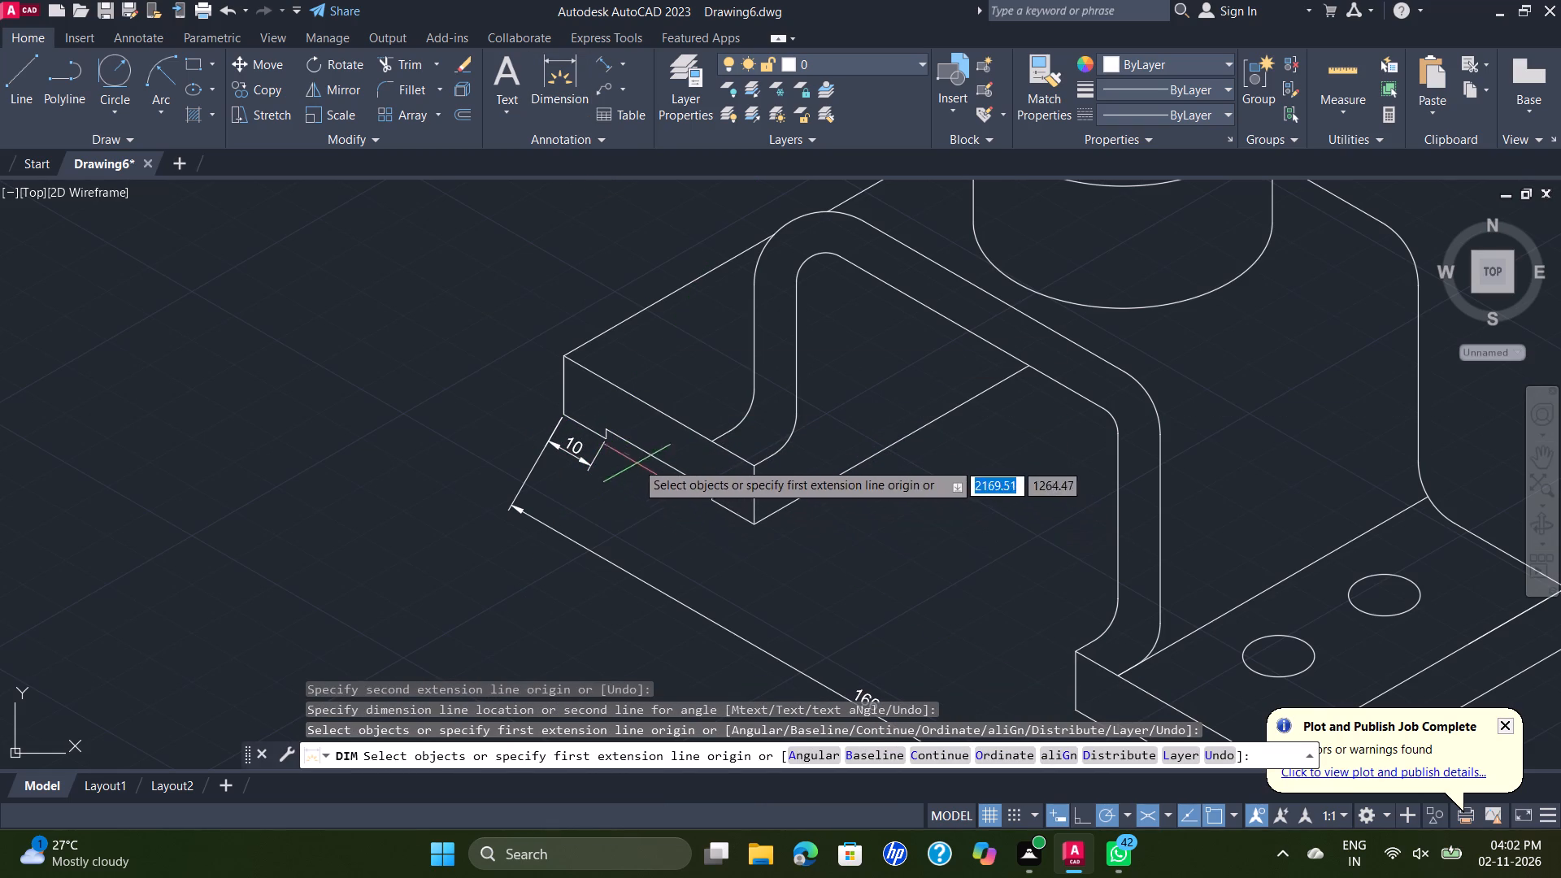
Dimension the left foot's notch width and its inner bottom segment, placing both in line with the outer segment's dimension.
{"action": "left_click", "coordinate": [607, 429]}
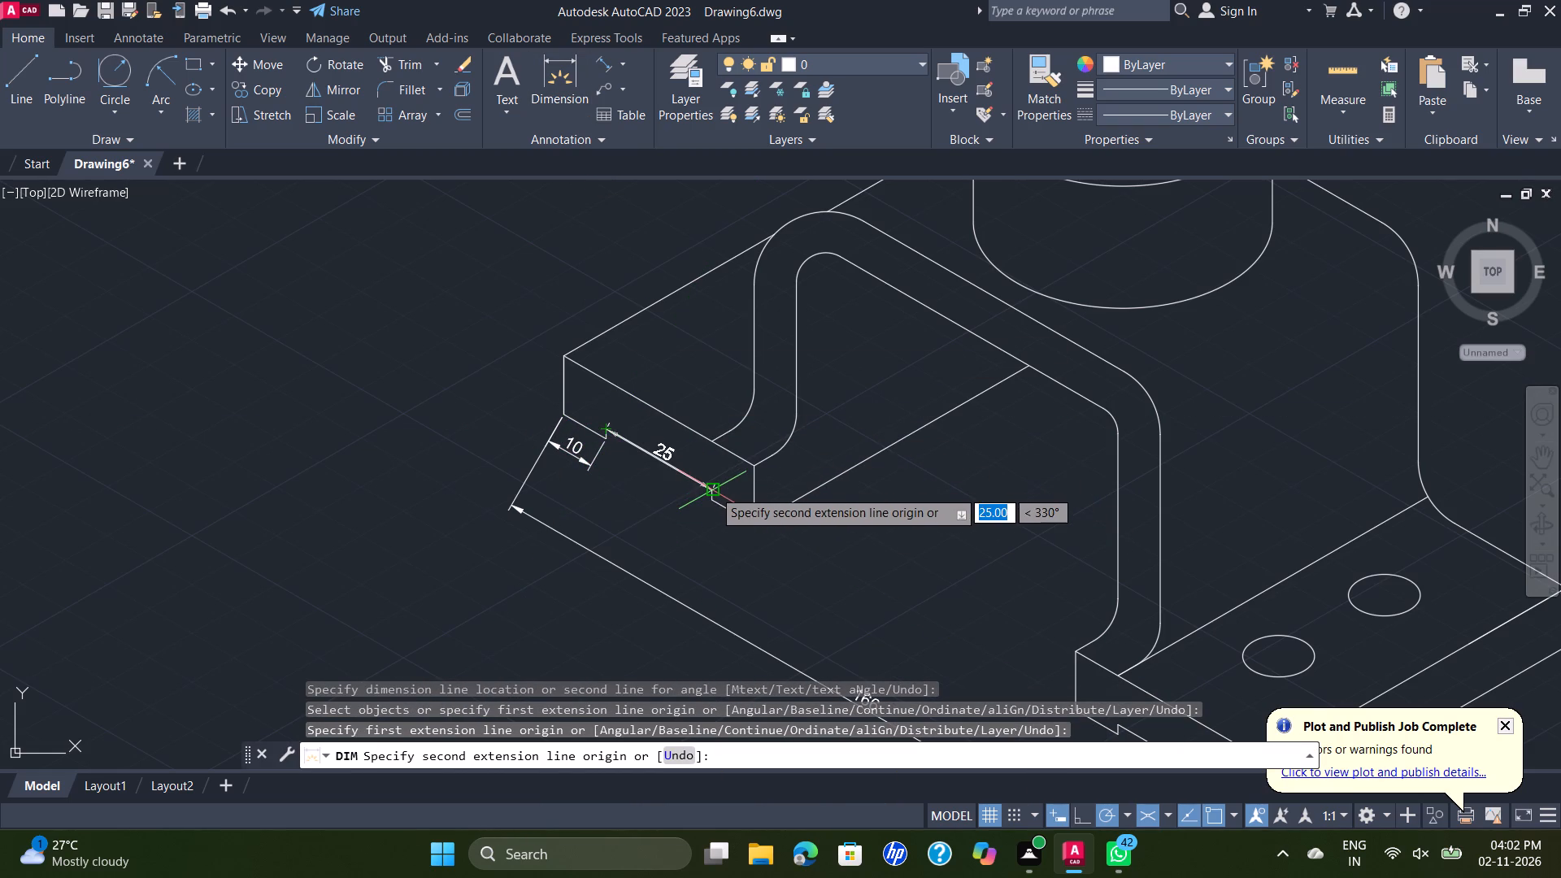
{"action": "left_click", "coordinate": [713, 489]}
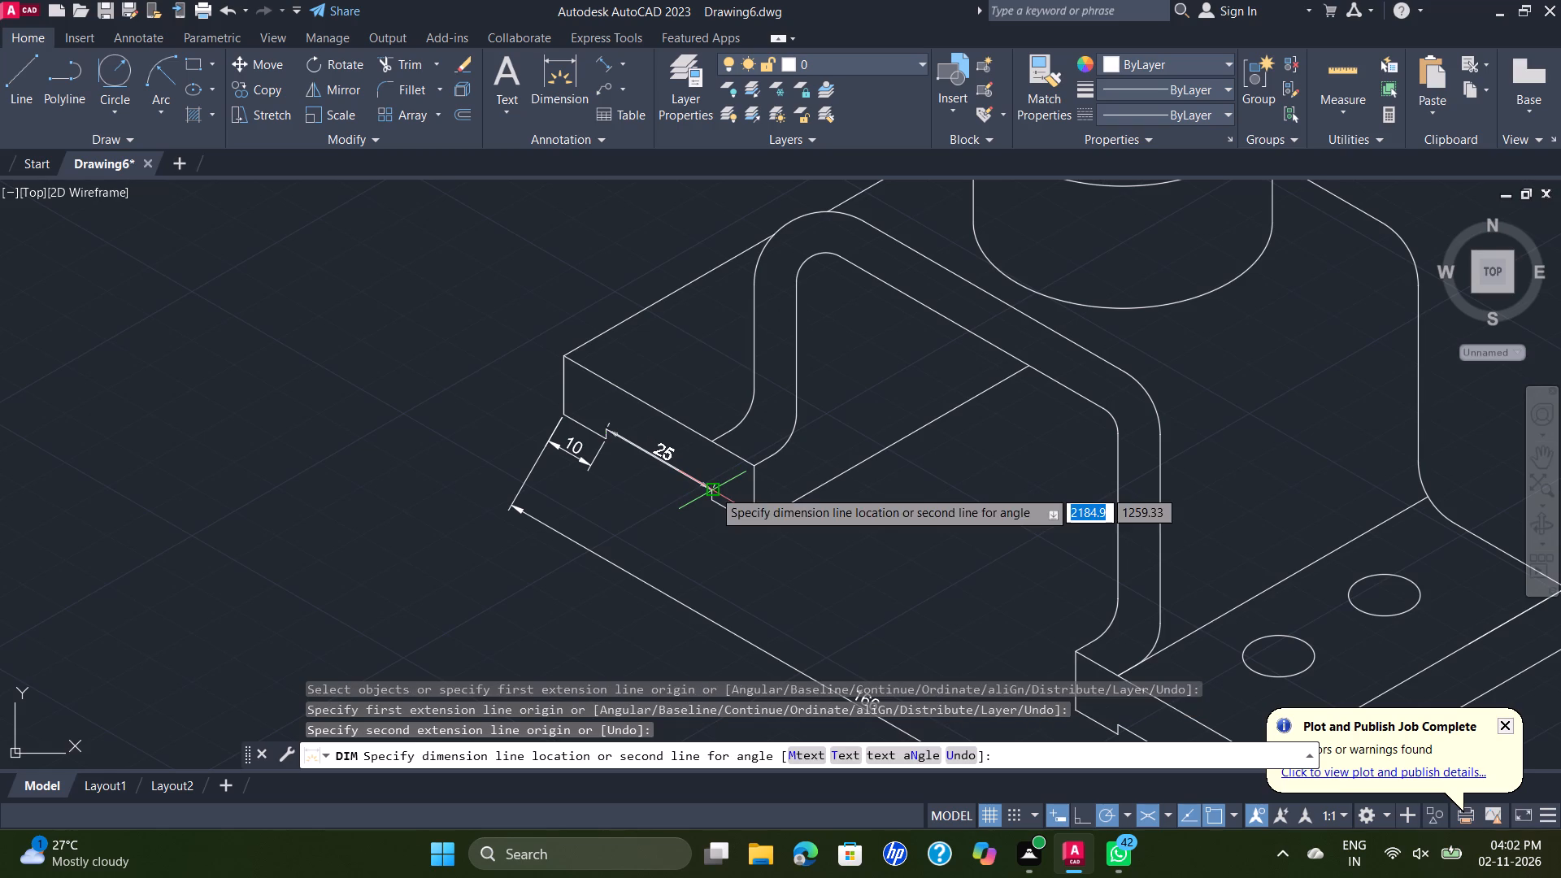
{"action": "left_click", "coordinate": [676, 517]}
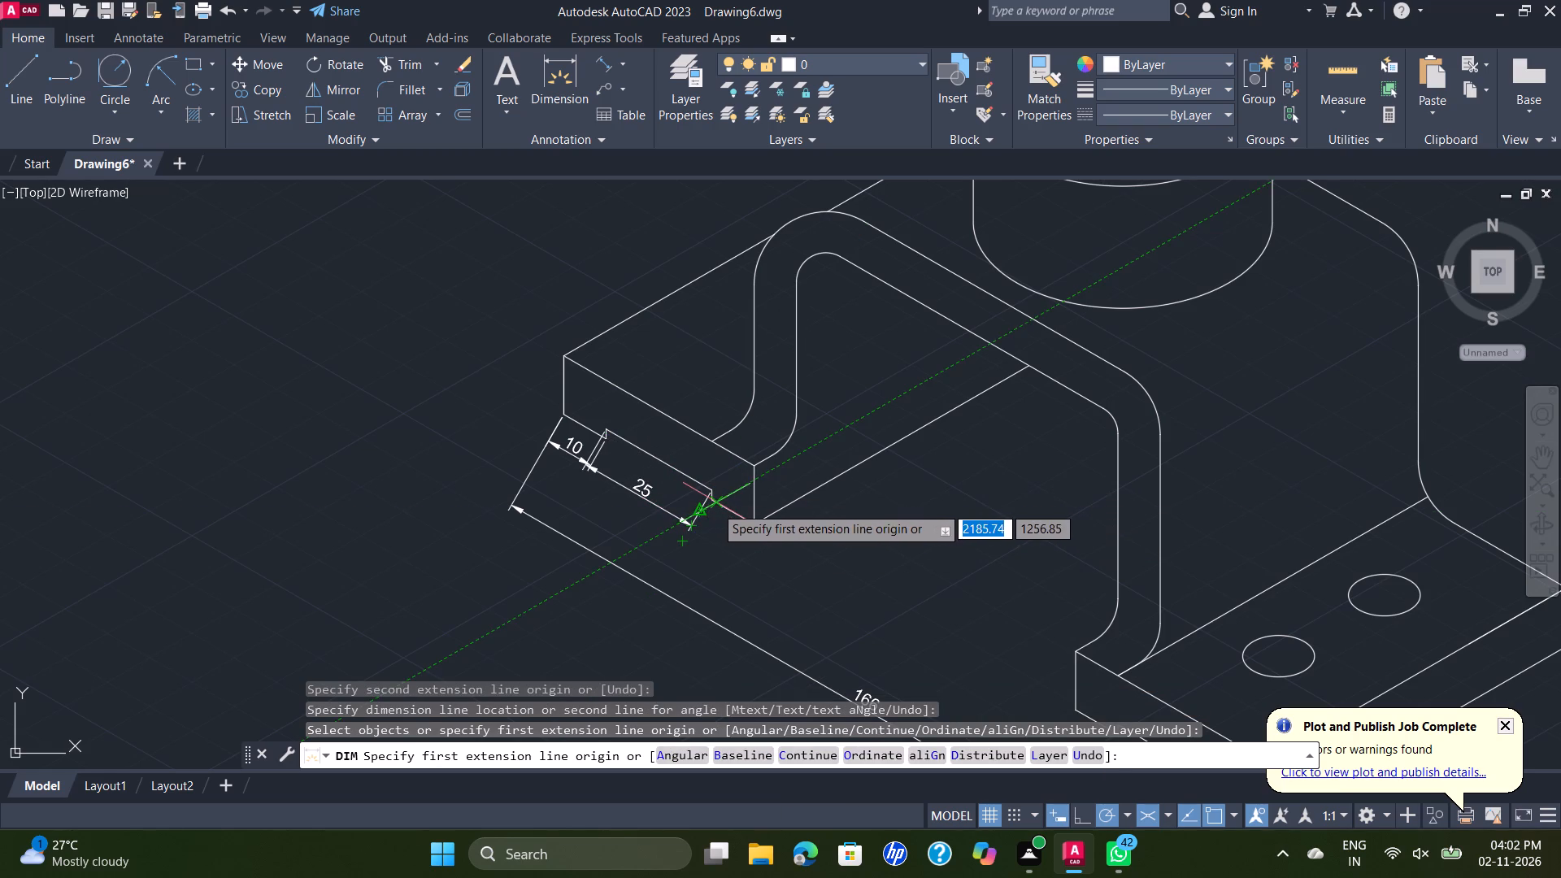
{"action": "scroll", "coordinate": [713, 509], "scroll_direction": "up", "scroll_amount": 2}
{"action": "left_click", "coordinate": [706, 492]}
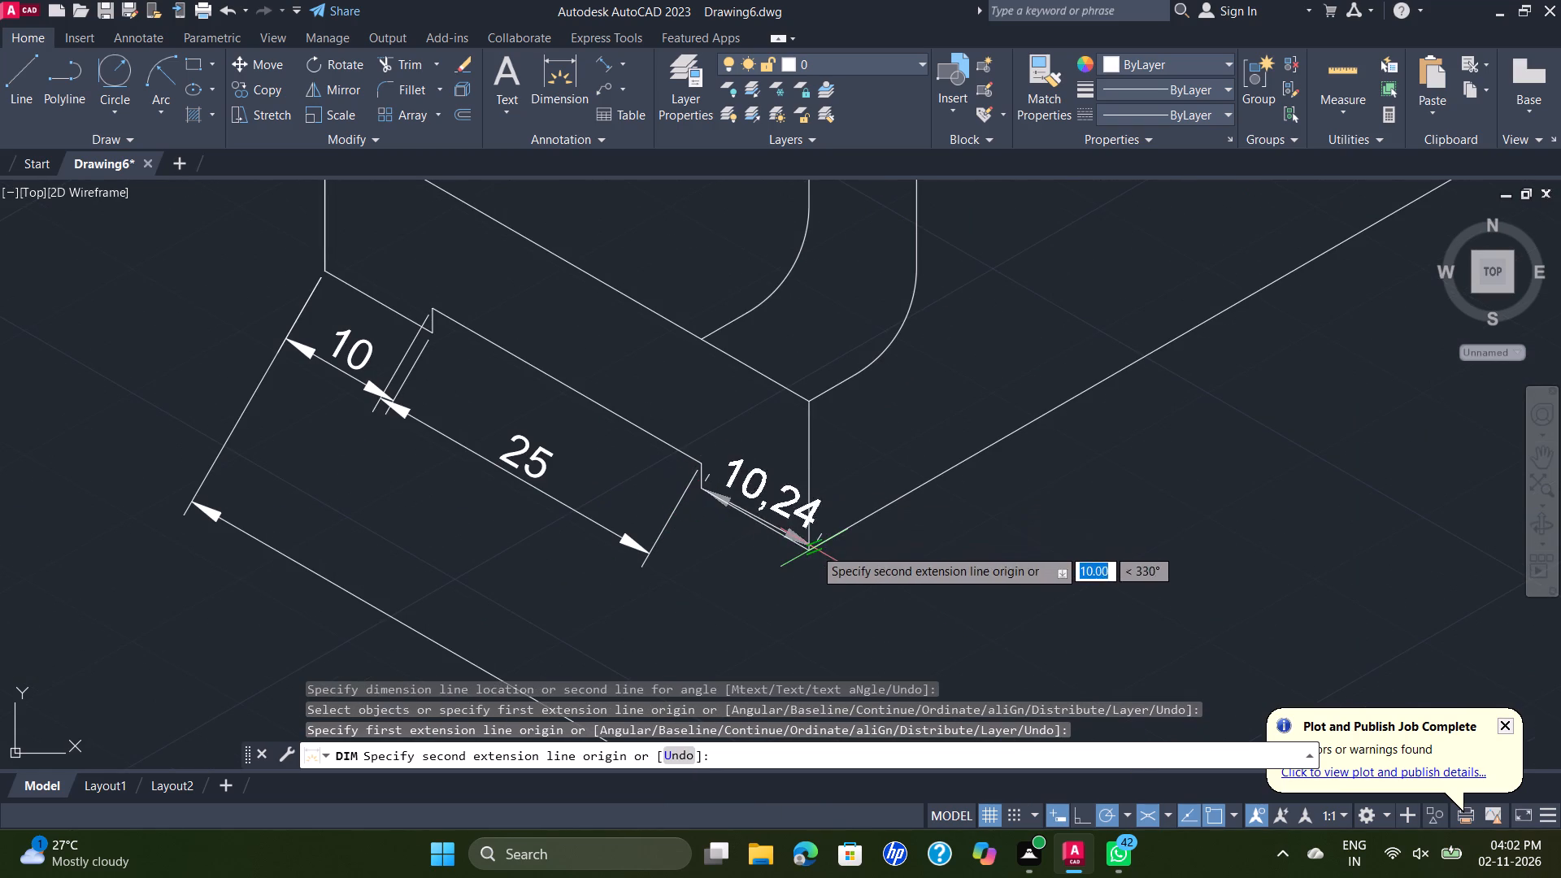
{"action": "left_click", "coordinate": [811, 553]}
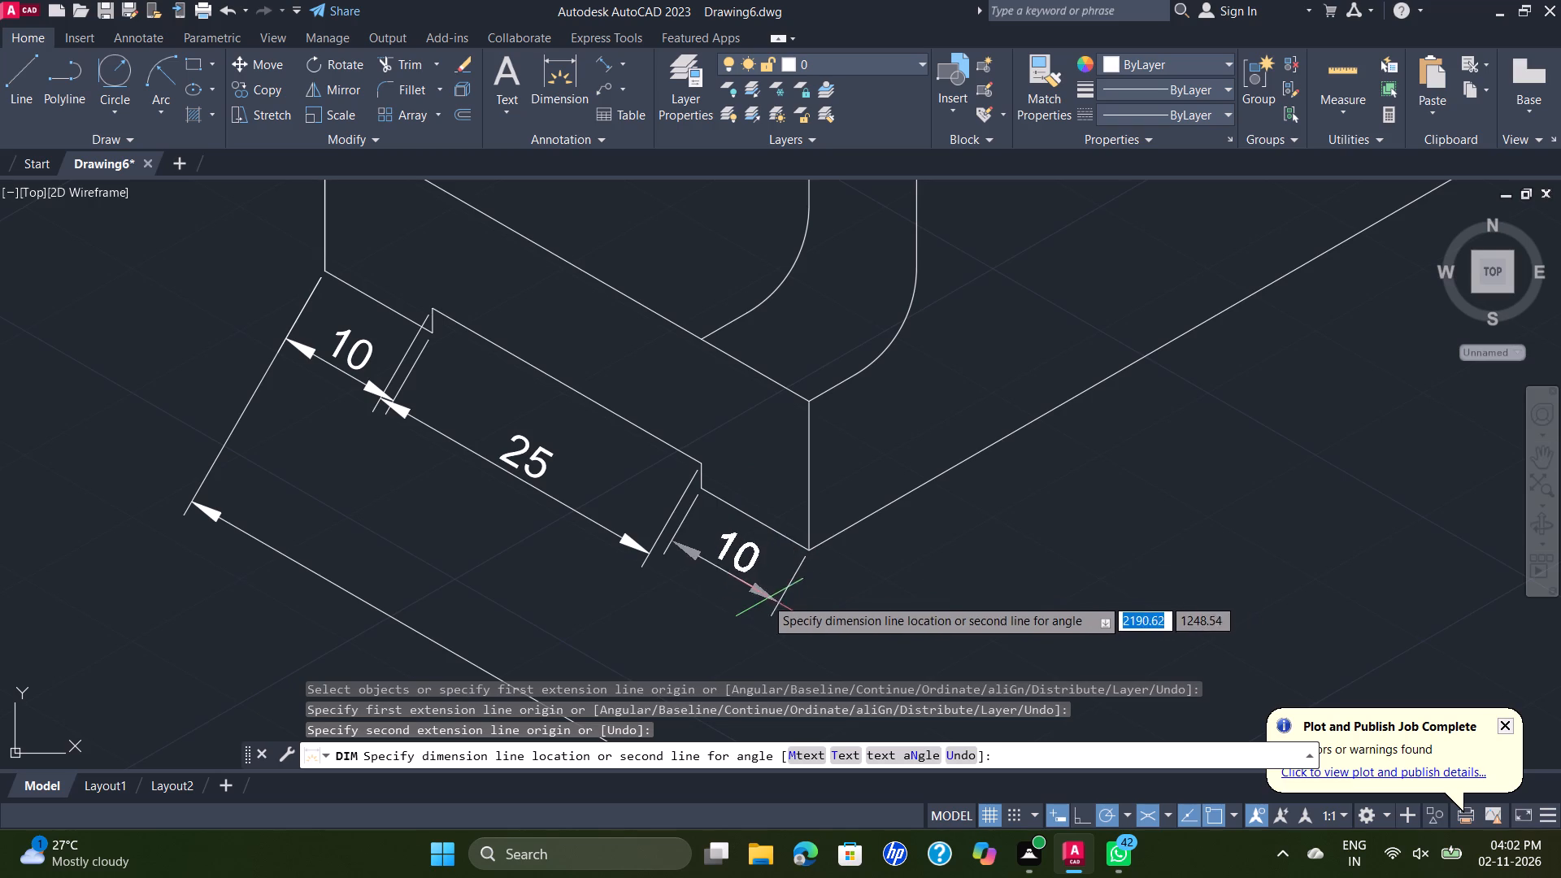
{"action": "left_click", "coordinate": [748, 603]}
Add a vertical dimension for the left foot's height at its outer front corner, placed just outside the foot.
{"action": "scroll", "coordinate": [466, 260], "scroll_direction": "down", "scroll_amount": 1}
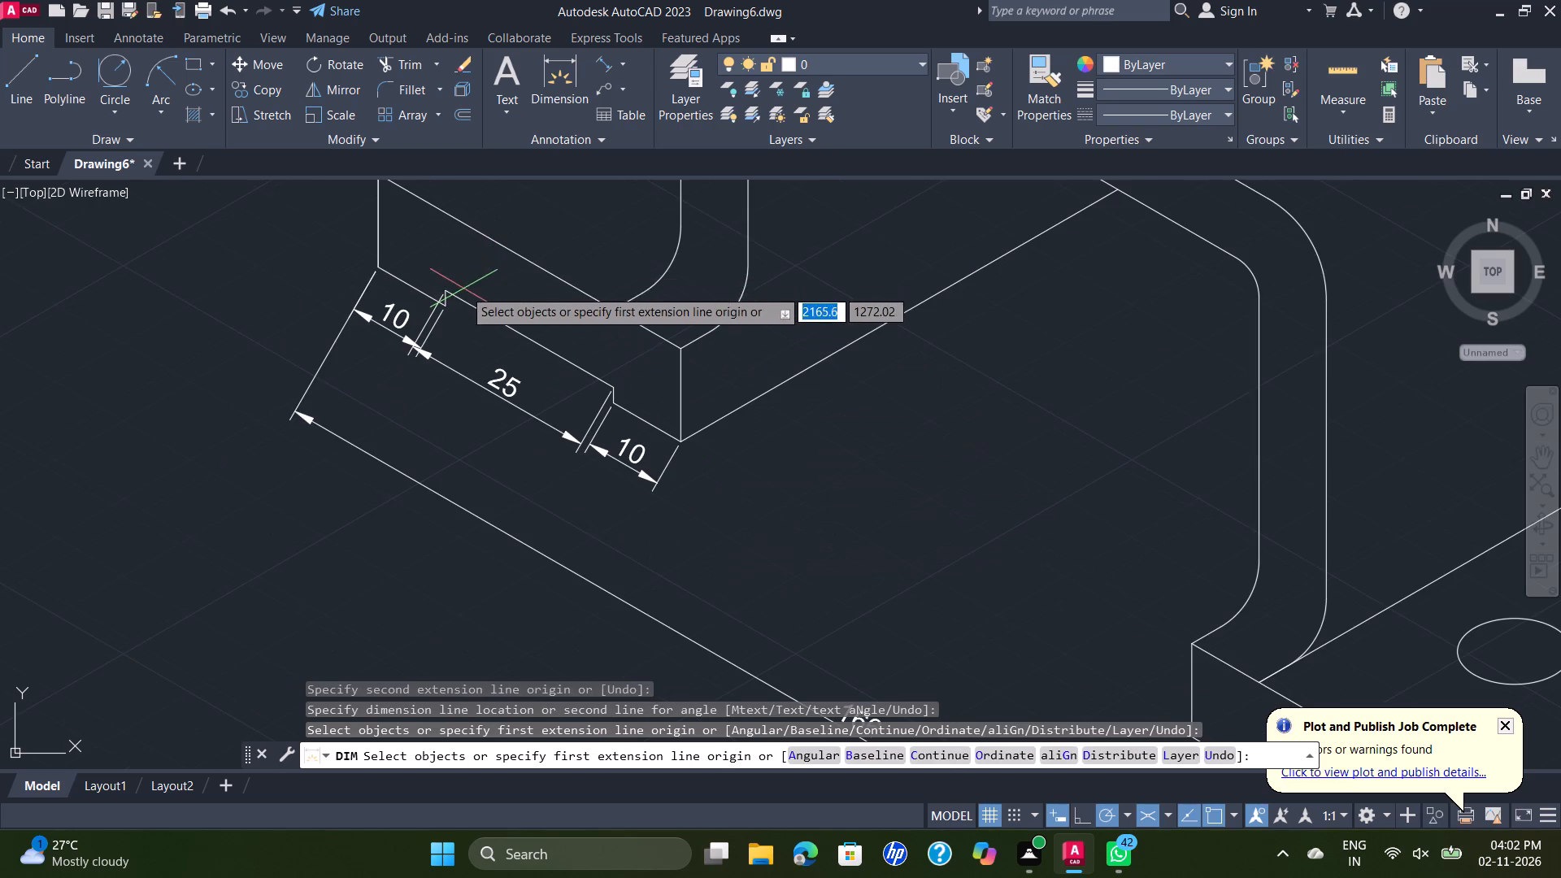
{"action": "scroll", "coordinate": [441, 238], "scroll_direction": "down", "scroll_amount": 1}
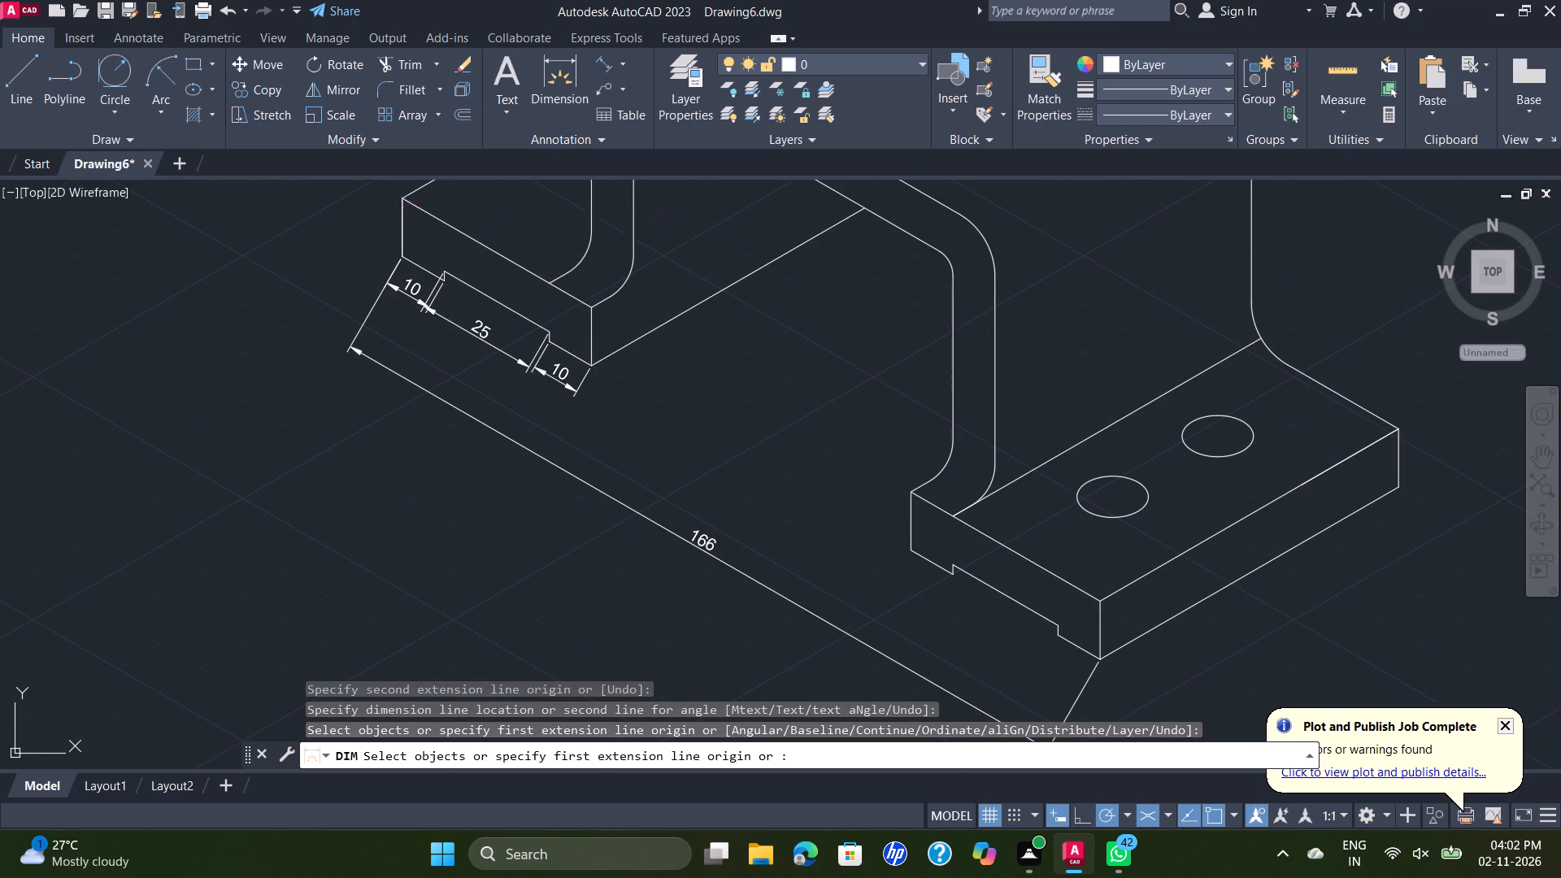
{"action": "left_click", "coordinate": [405, 201]}
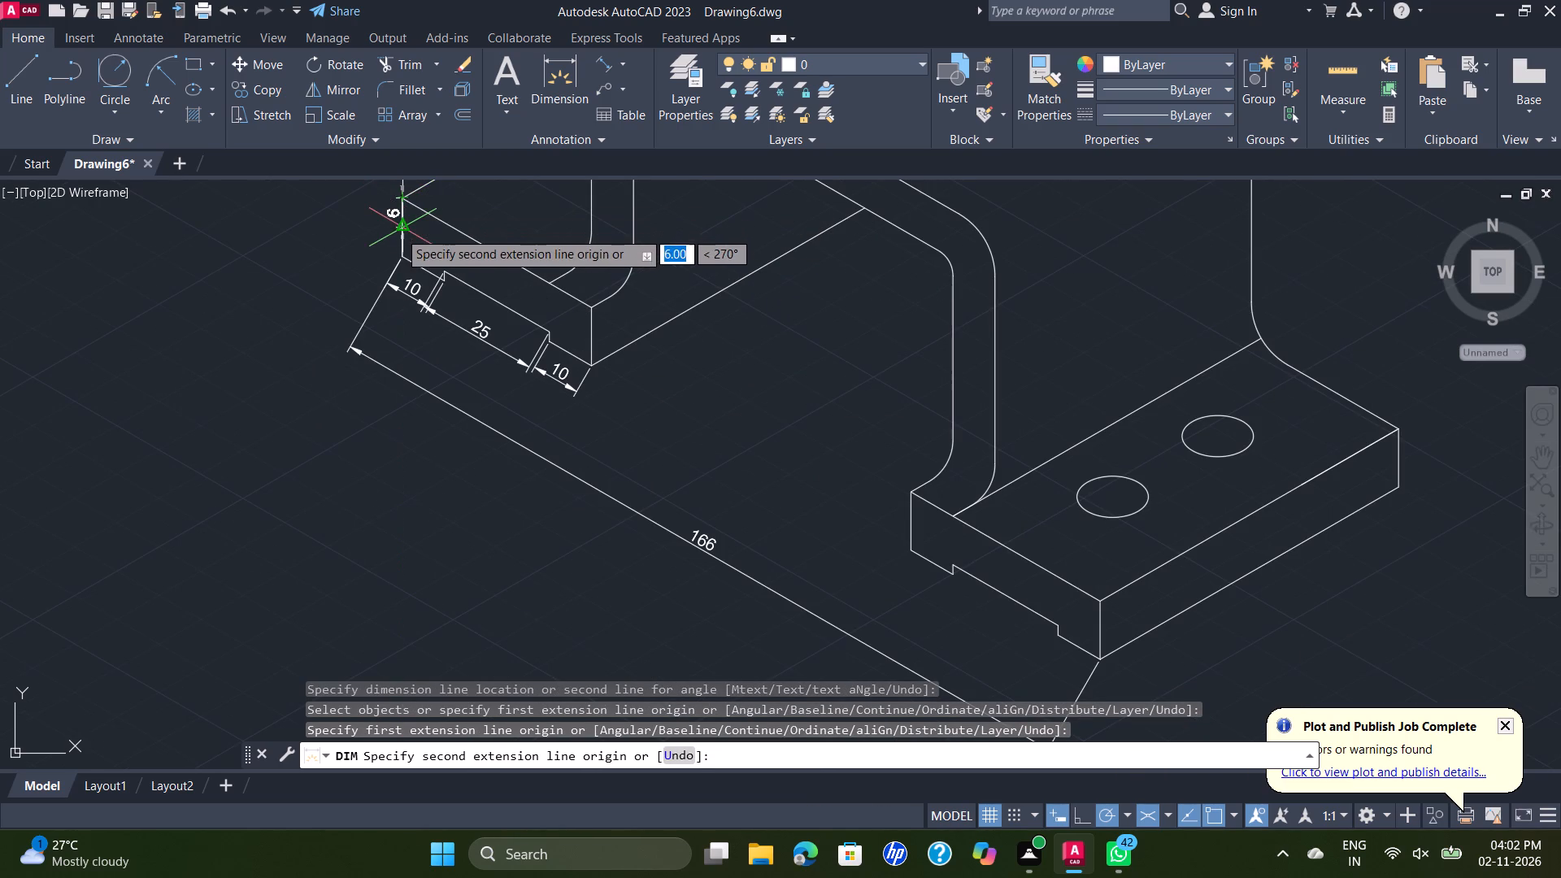
{"action": "left_click", "coordinate": [402, 256]}
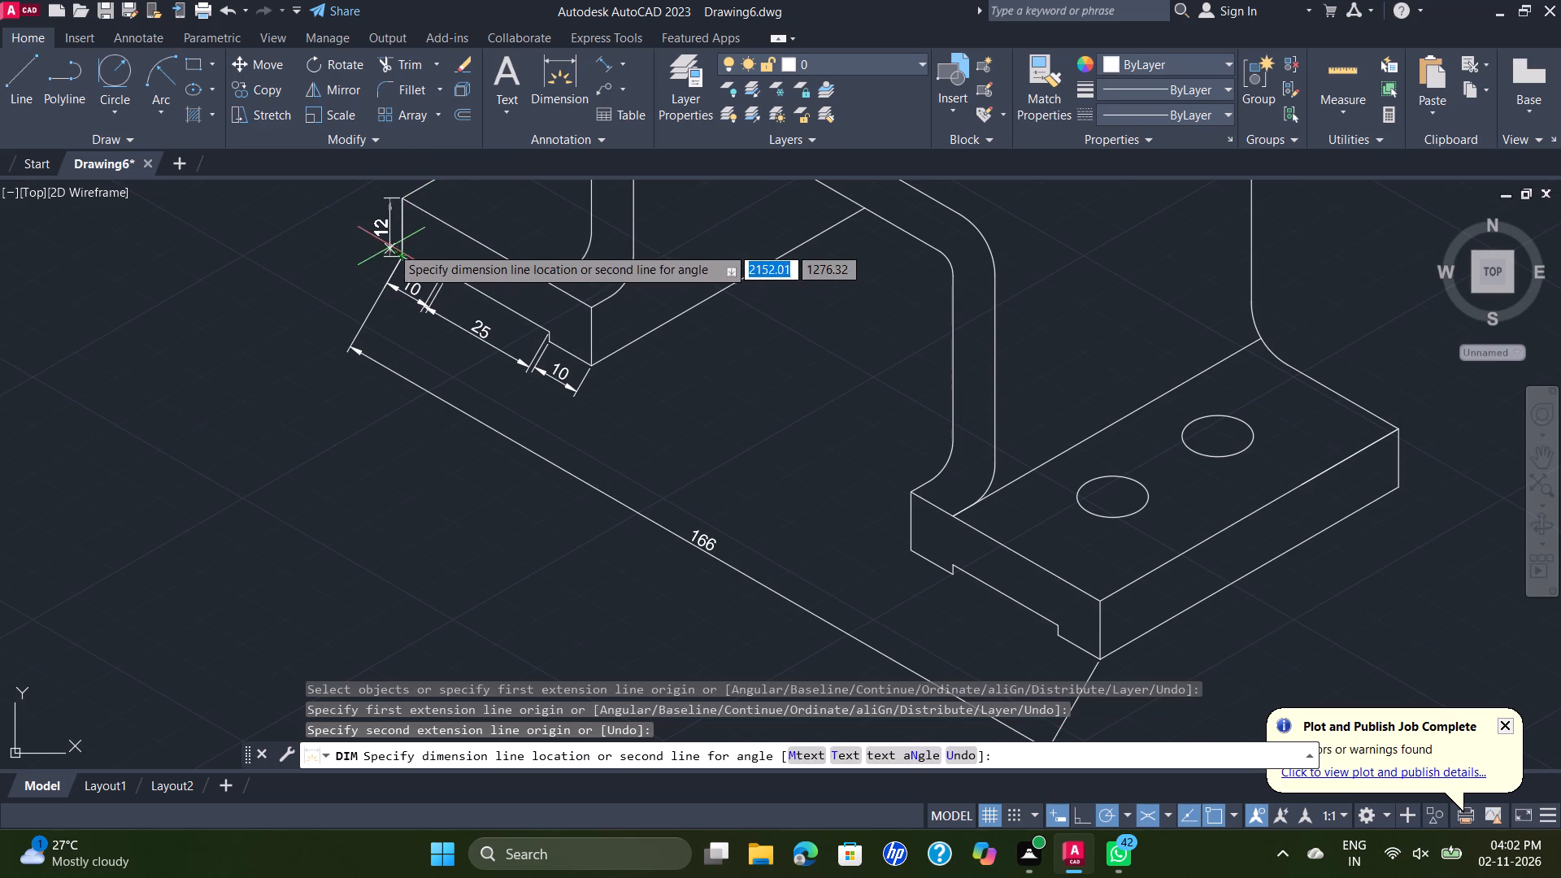
{"action": "left_click", "coordinate": [383, 240]}
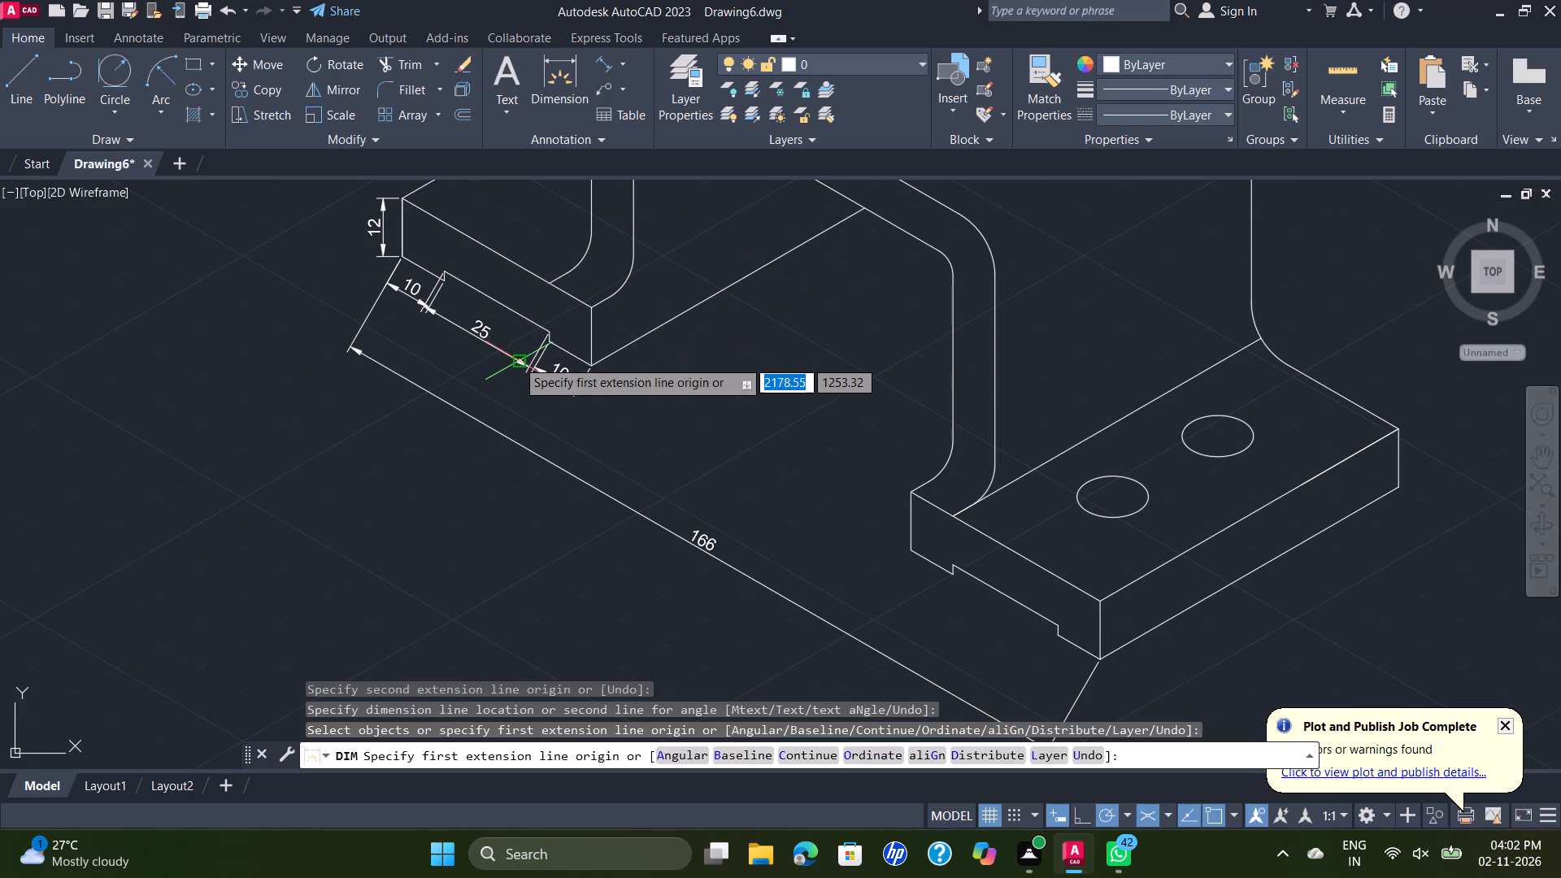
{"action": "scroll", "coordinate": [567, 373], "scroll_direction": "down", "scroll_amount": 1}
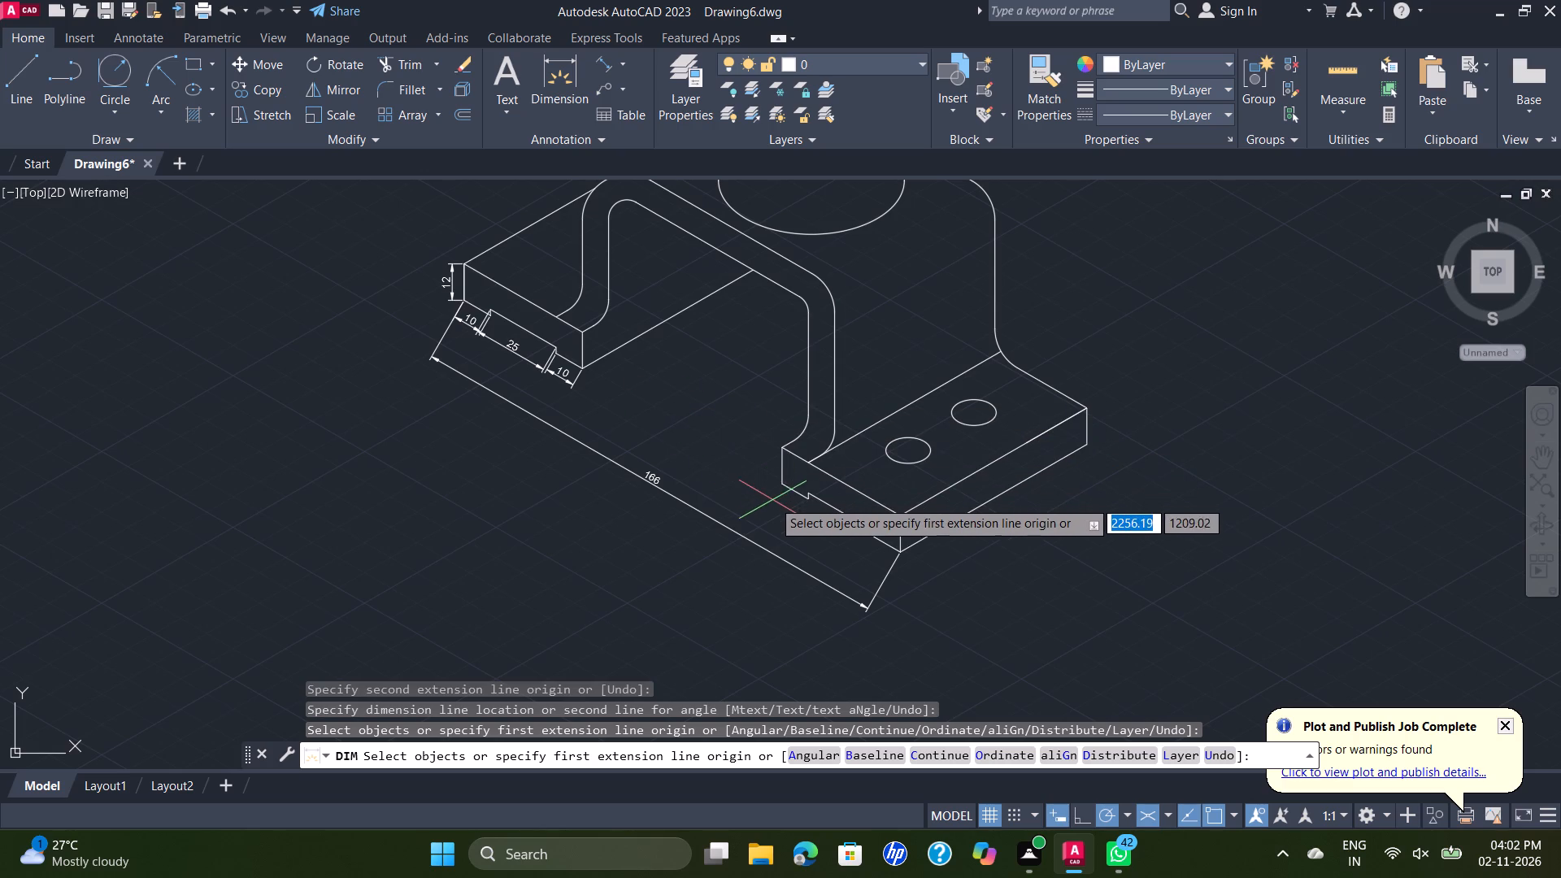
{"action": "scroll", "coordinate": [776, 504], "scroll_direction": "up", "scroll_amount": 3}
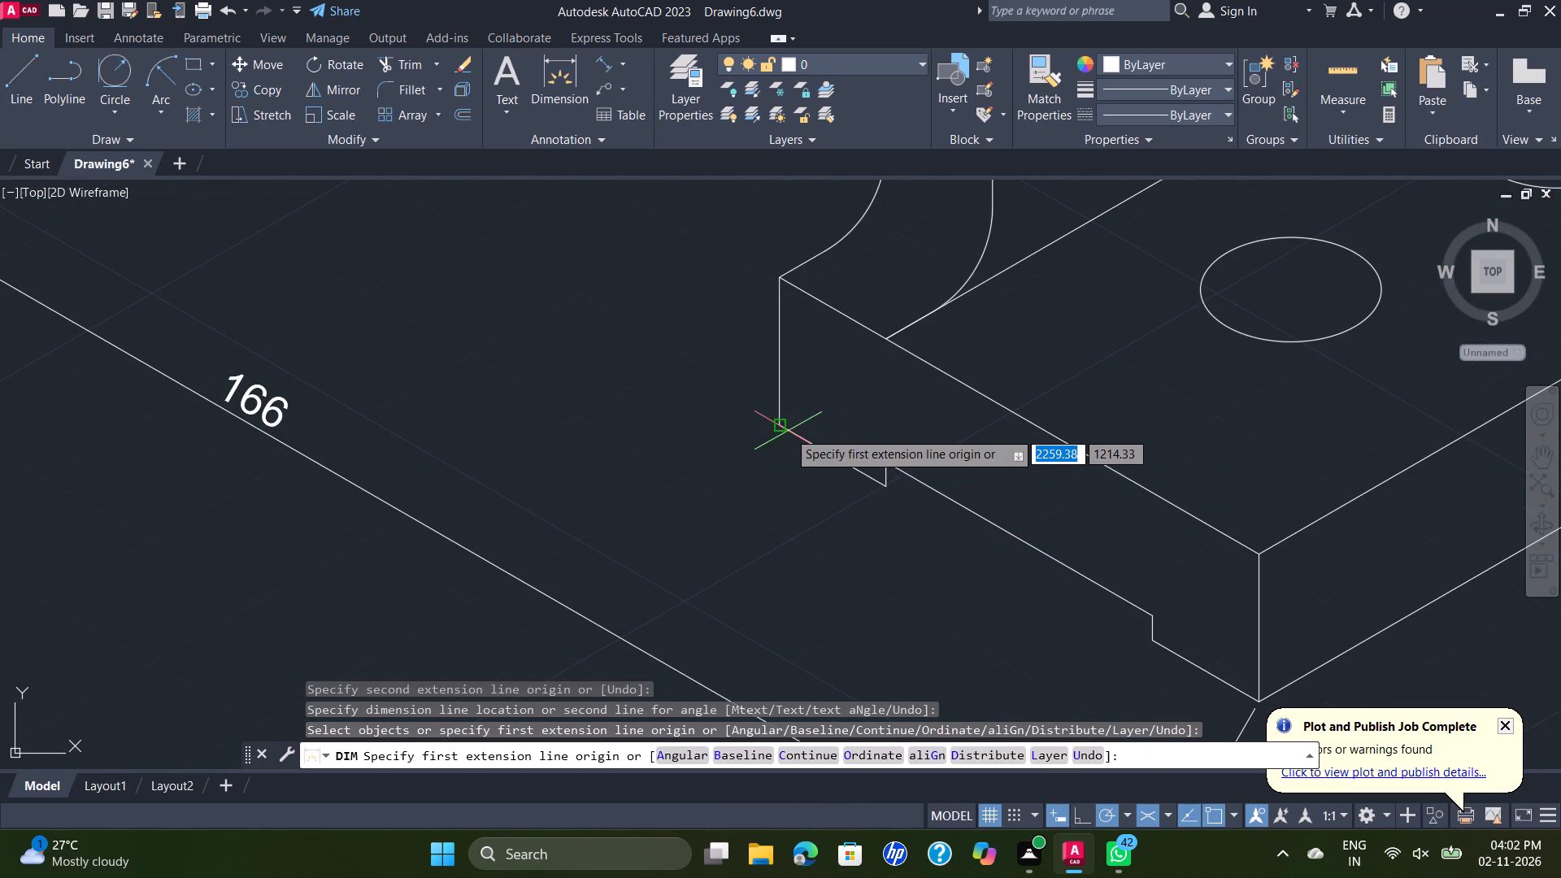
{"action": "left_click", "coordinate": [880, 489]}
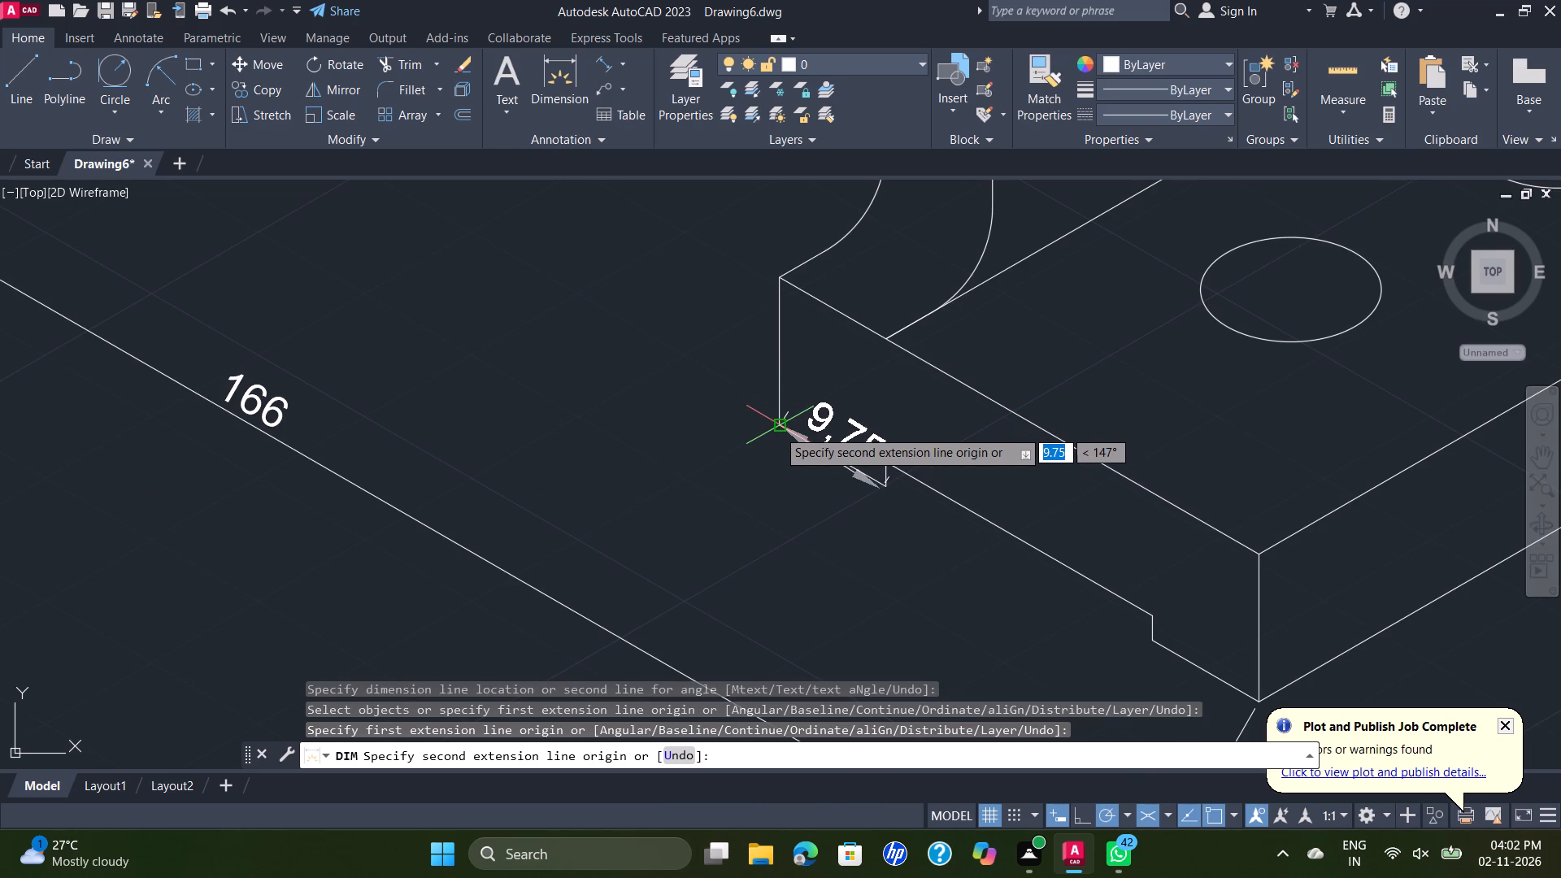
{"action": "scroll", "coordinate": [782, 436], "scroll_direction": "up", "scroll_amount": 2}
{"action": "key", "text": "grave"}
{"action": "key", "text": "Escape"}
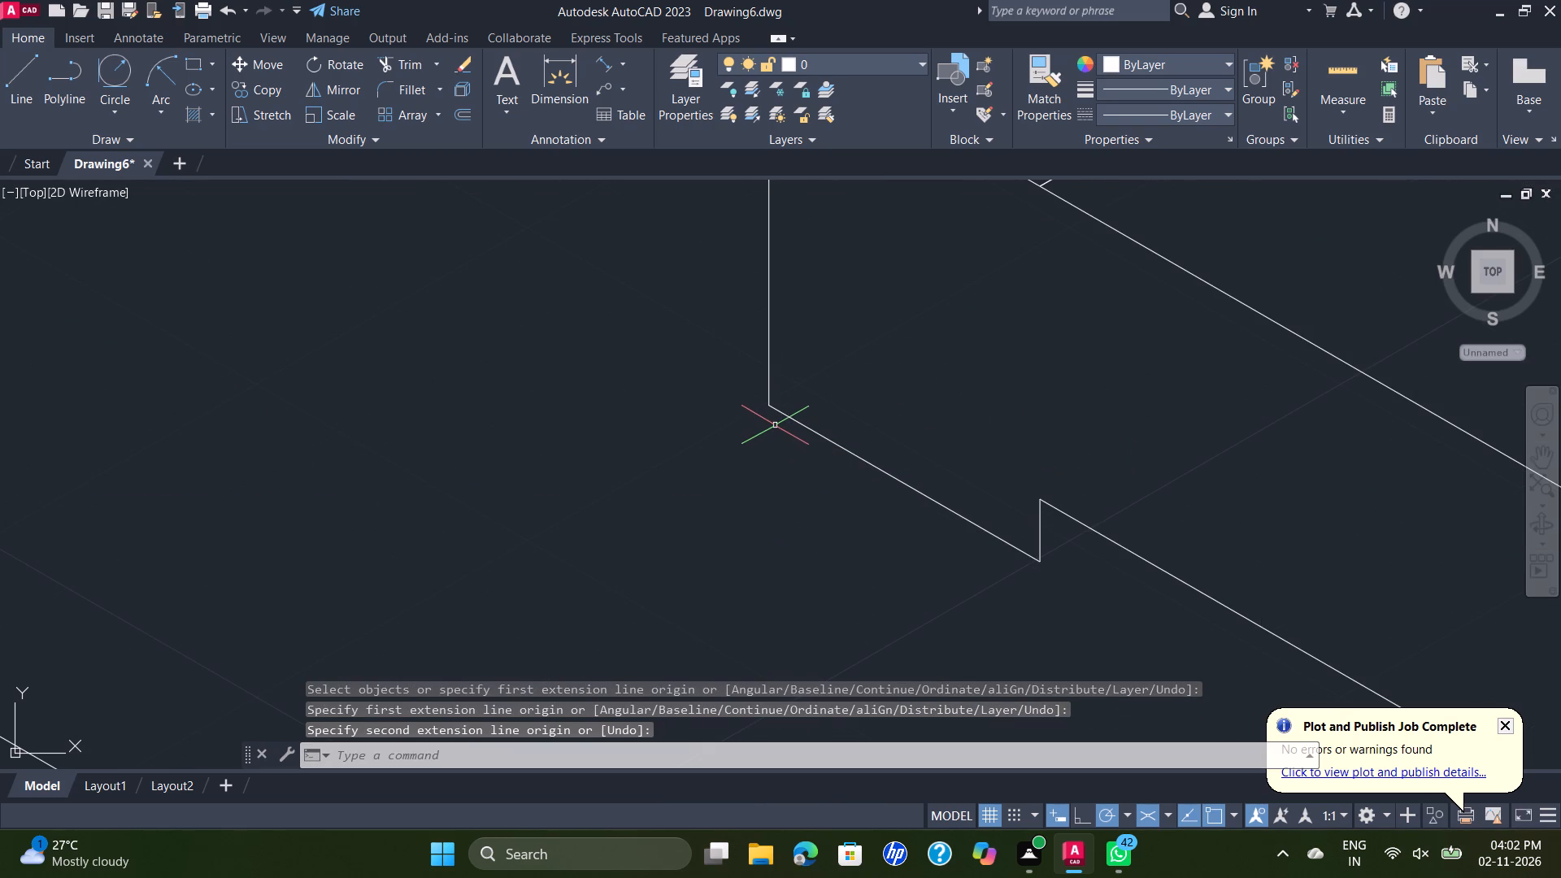
Dimension the right foot's inner bottom segment from its inner corner to the notch, placing it just below the foot.
{"action": "key", "text": "space"}
{"action": "left_click", "coordinate": [773, 406]}
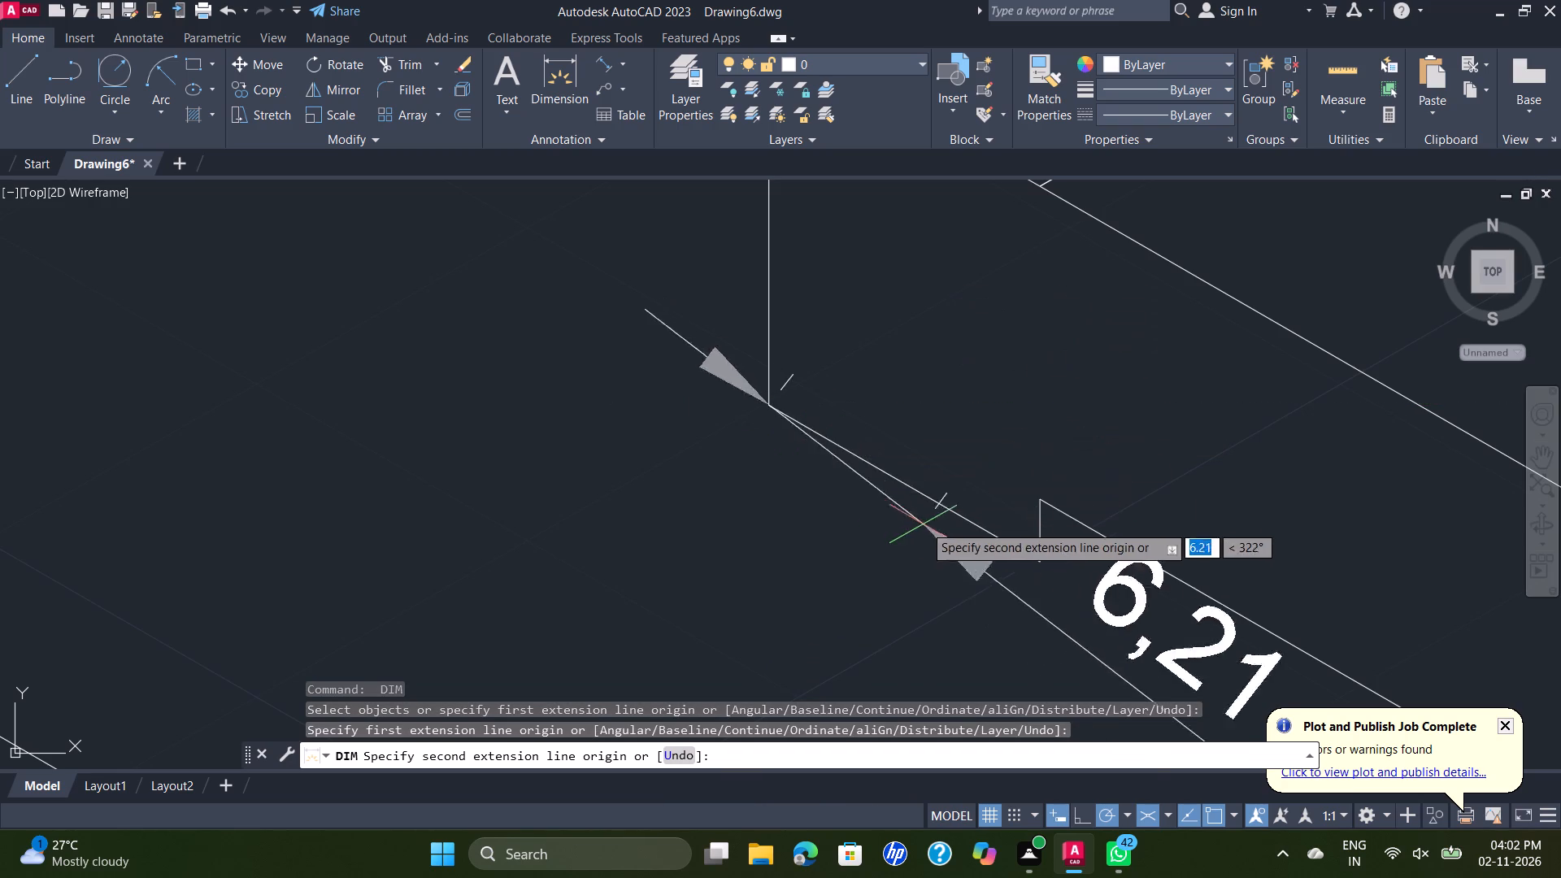
{"action": "left_click", "coordinate": [1036, 563]}
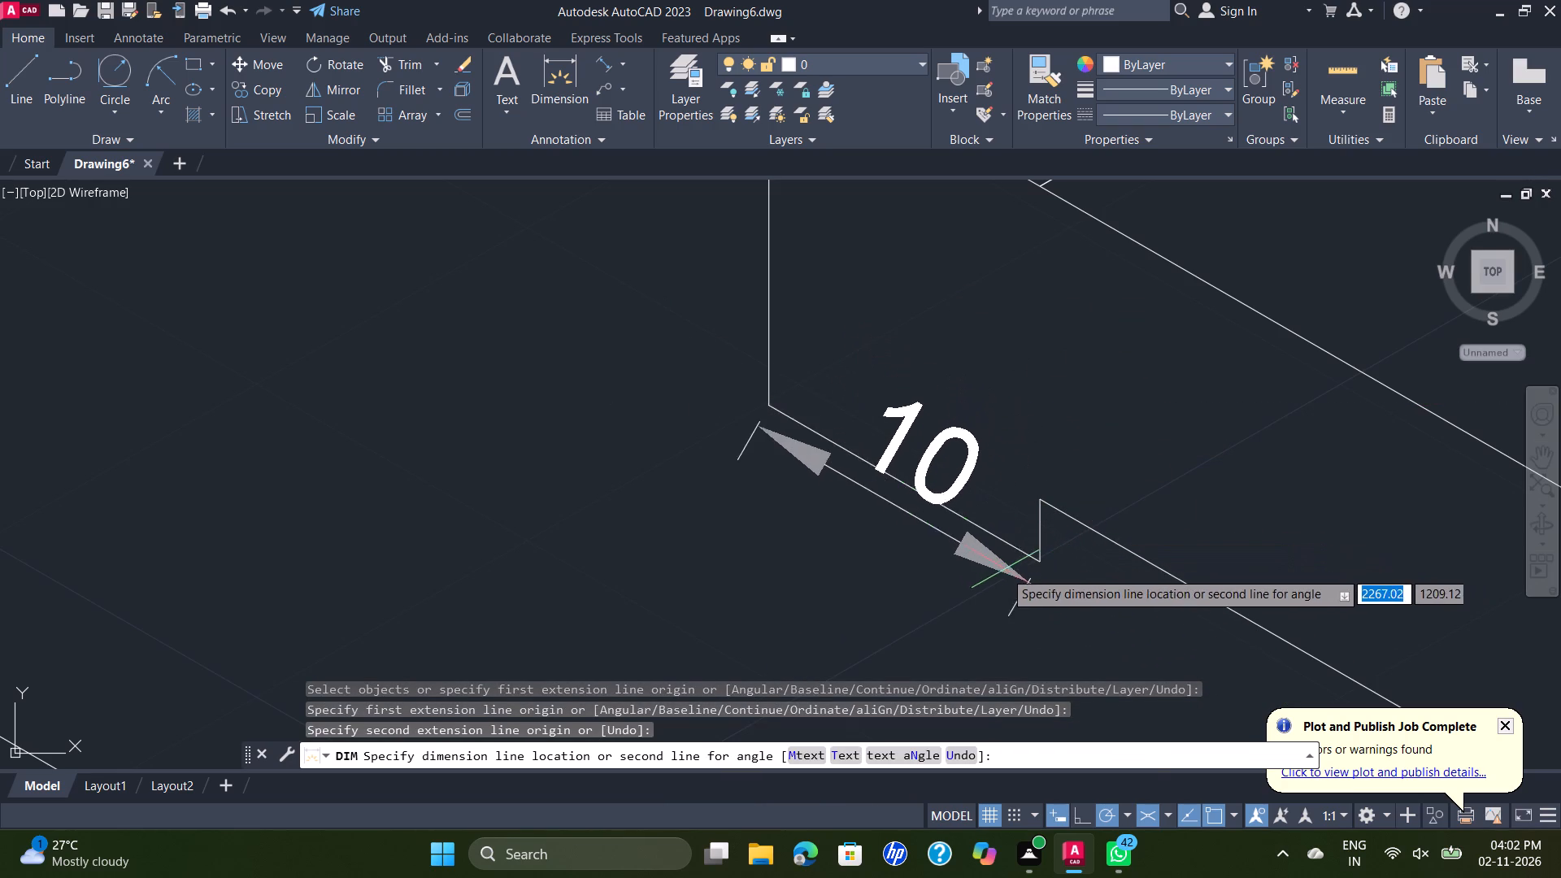
{"action": "scroll", "coordinate": [985, 576], "scroll_direction": "down", "scroll_amount": 2}
{"action": "left_click", "coordinate": [967, 606]}
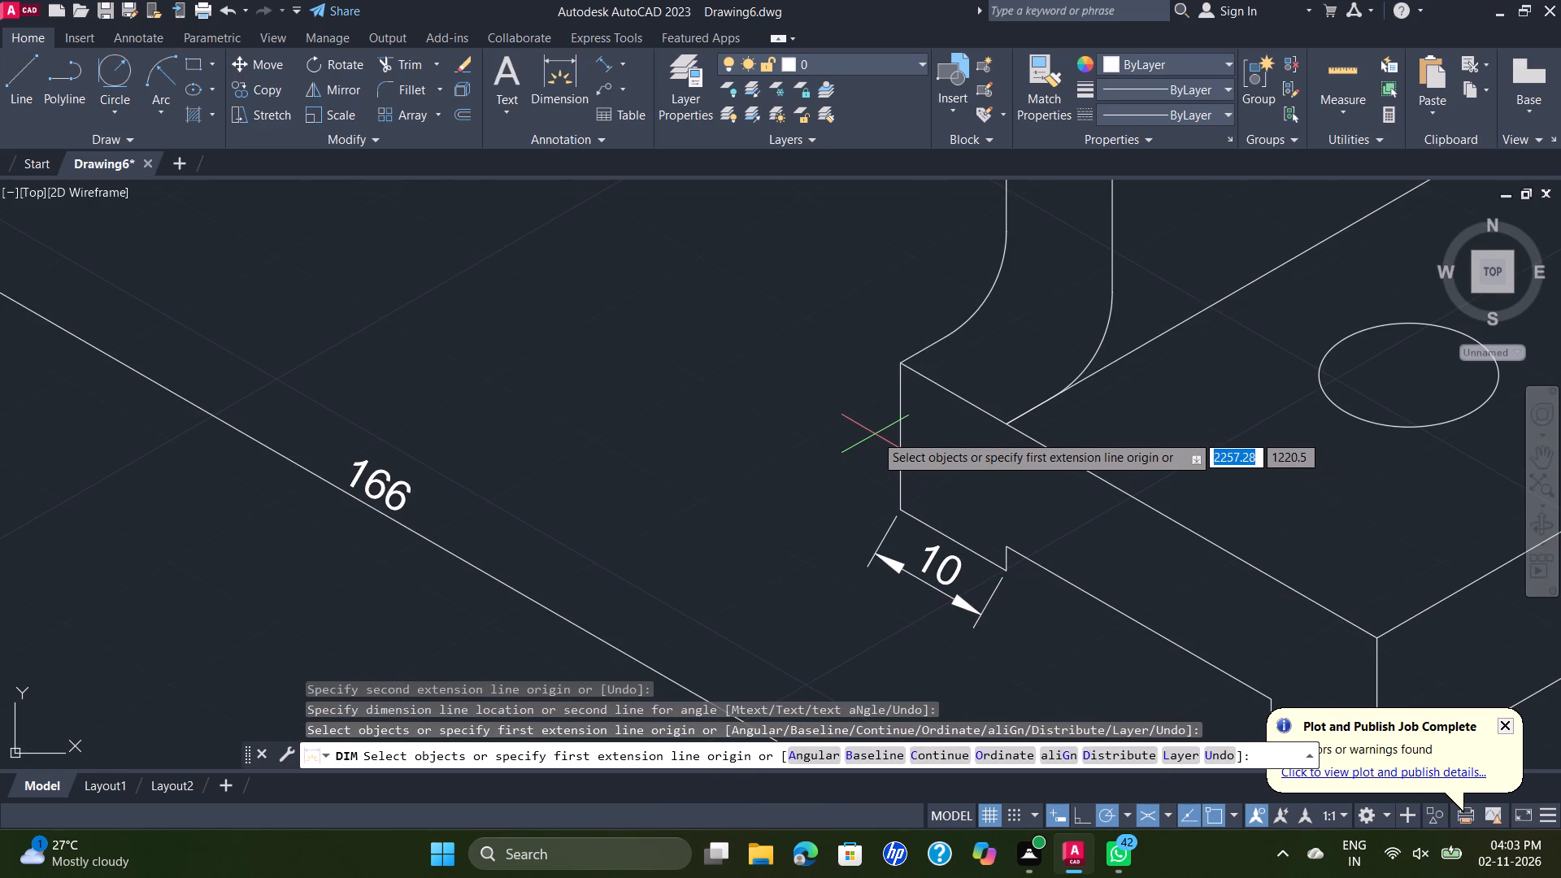
{"action": "key", "text": "space"}
Add a vertical dimension for the right foot's notch depth at the notch's inner end, placed beyond the foot's inner edge.
{"action": "scroll", "coordinate": [988, 559], "scroll_direction": "up", "scroll_amount": 1}
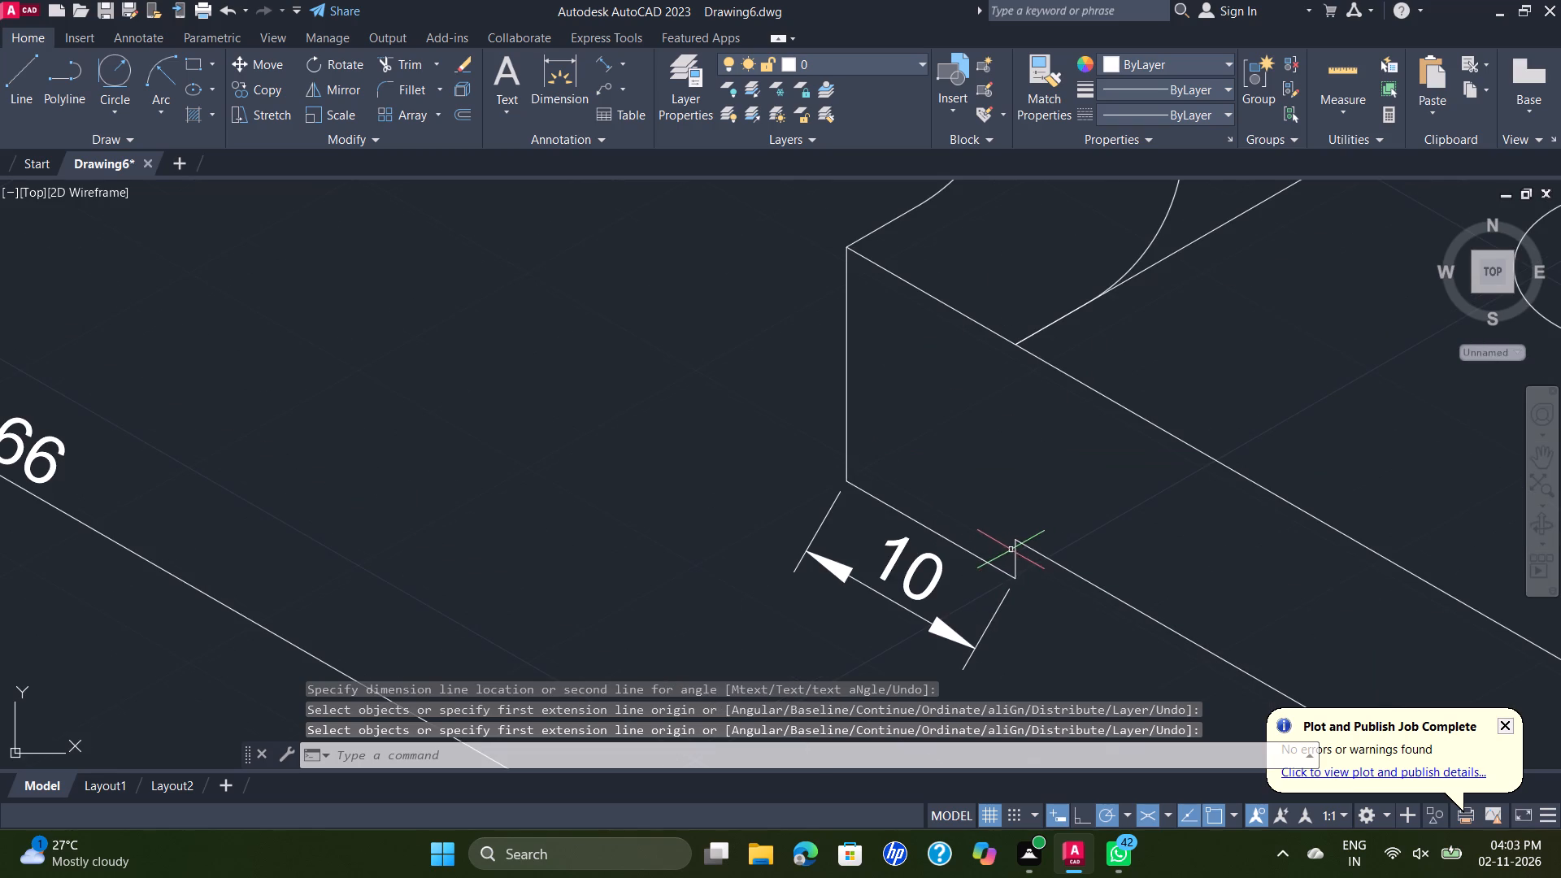
{"action": "key", "text": "space"}
{"action": "left_click", "coordinate": [1018, 541]}
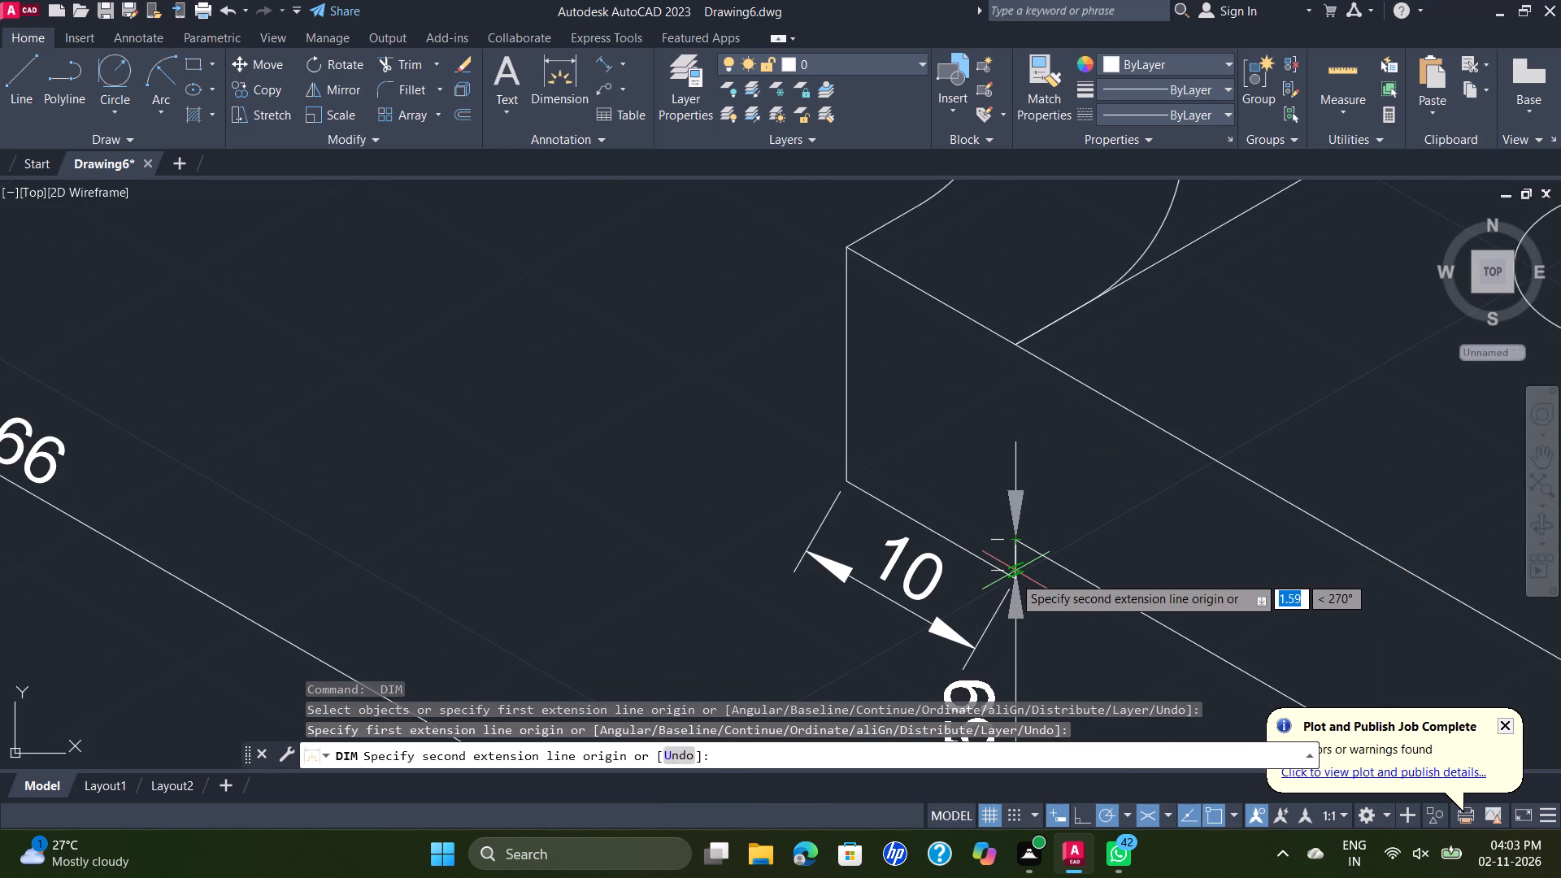
{"action": "scroll", "coordinate": [1013, 576], "scroll_direction": "up", "scroll_amount": 2}
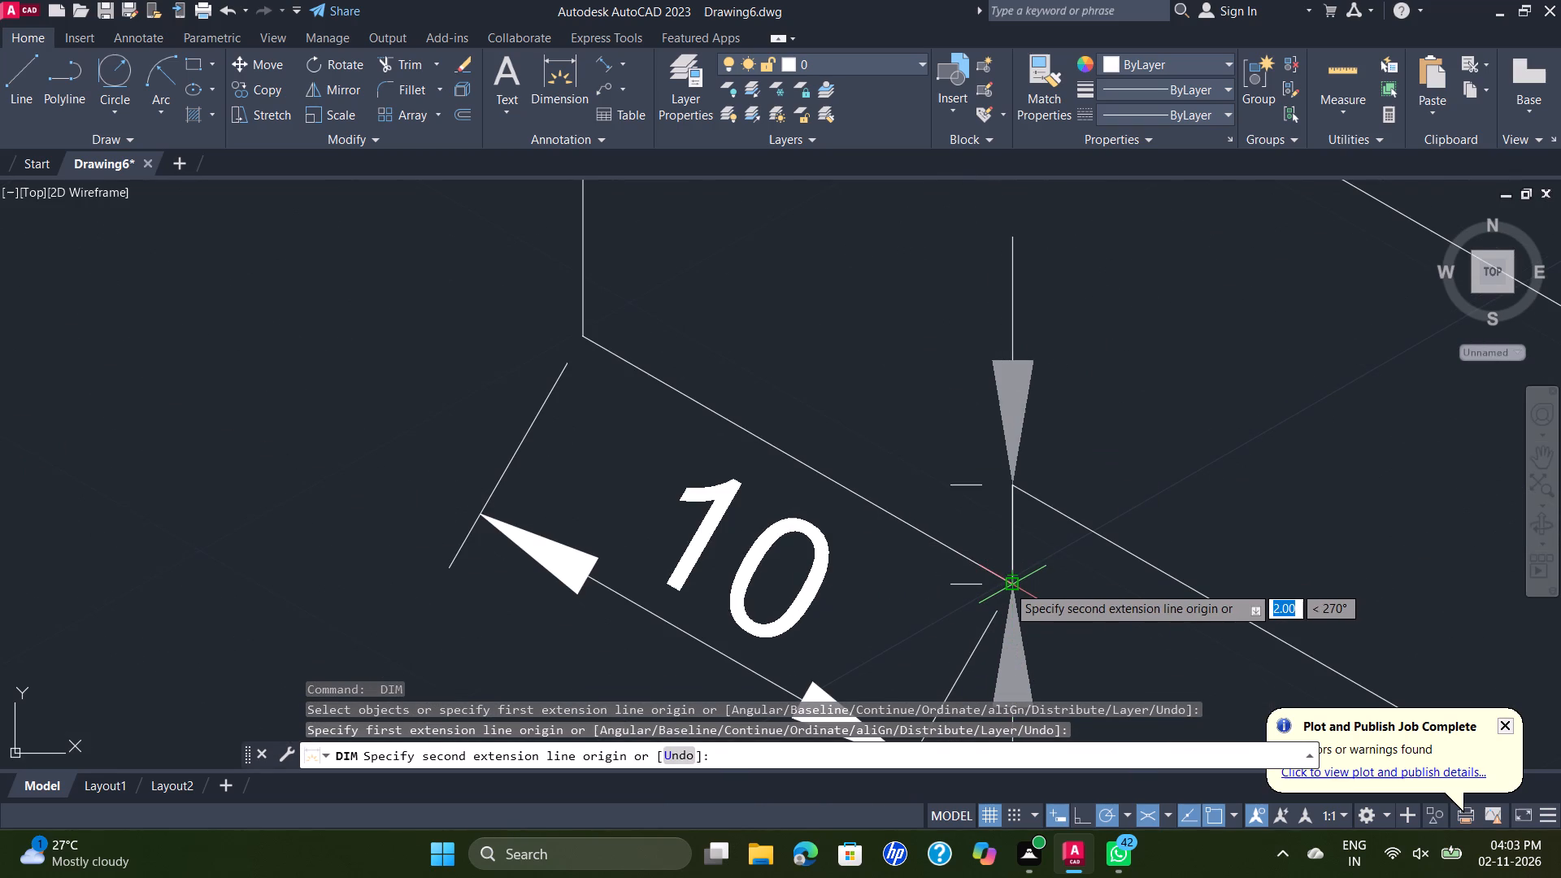
{"action": "left_click", "coordinate": [1007, 585]}
{"action": "scroll", "coordinate": [598, 289], "scroll_direction": "down", "scroll_amount": 3}
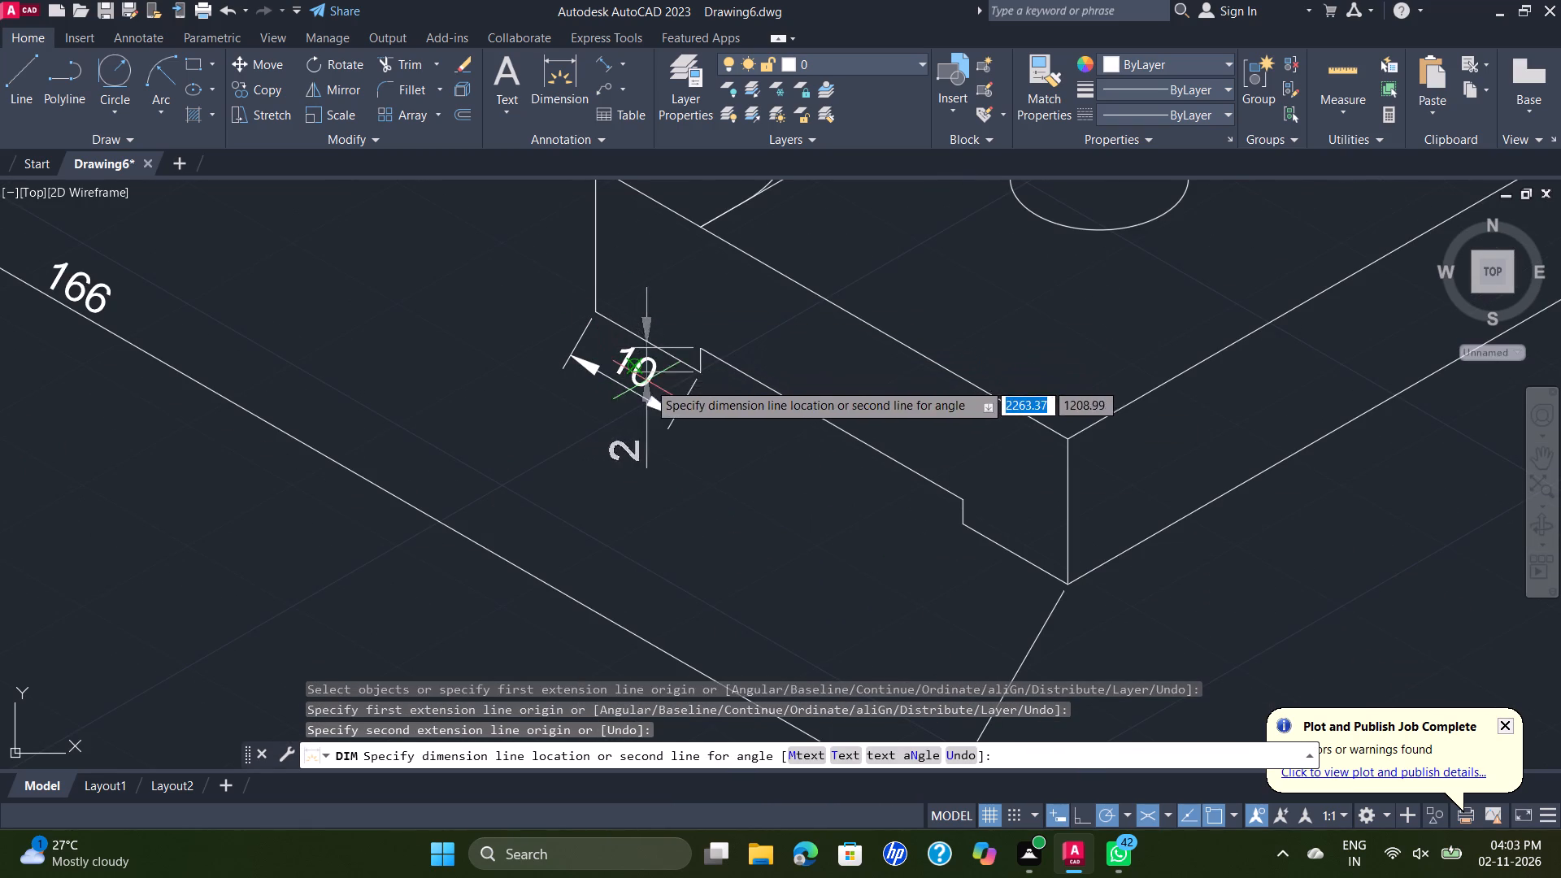
{"action": "left_click", "coordinate": [542, 277]}
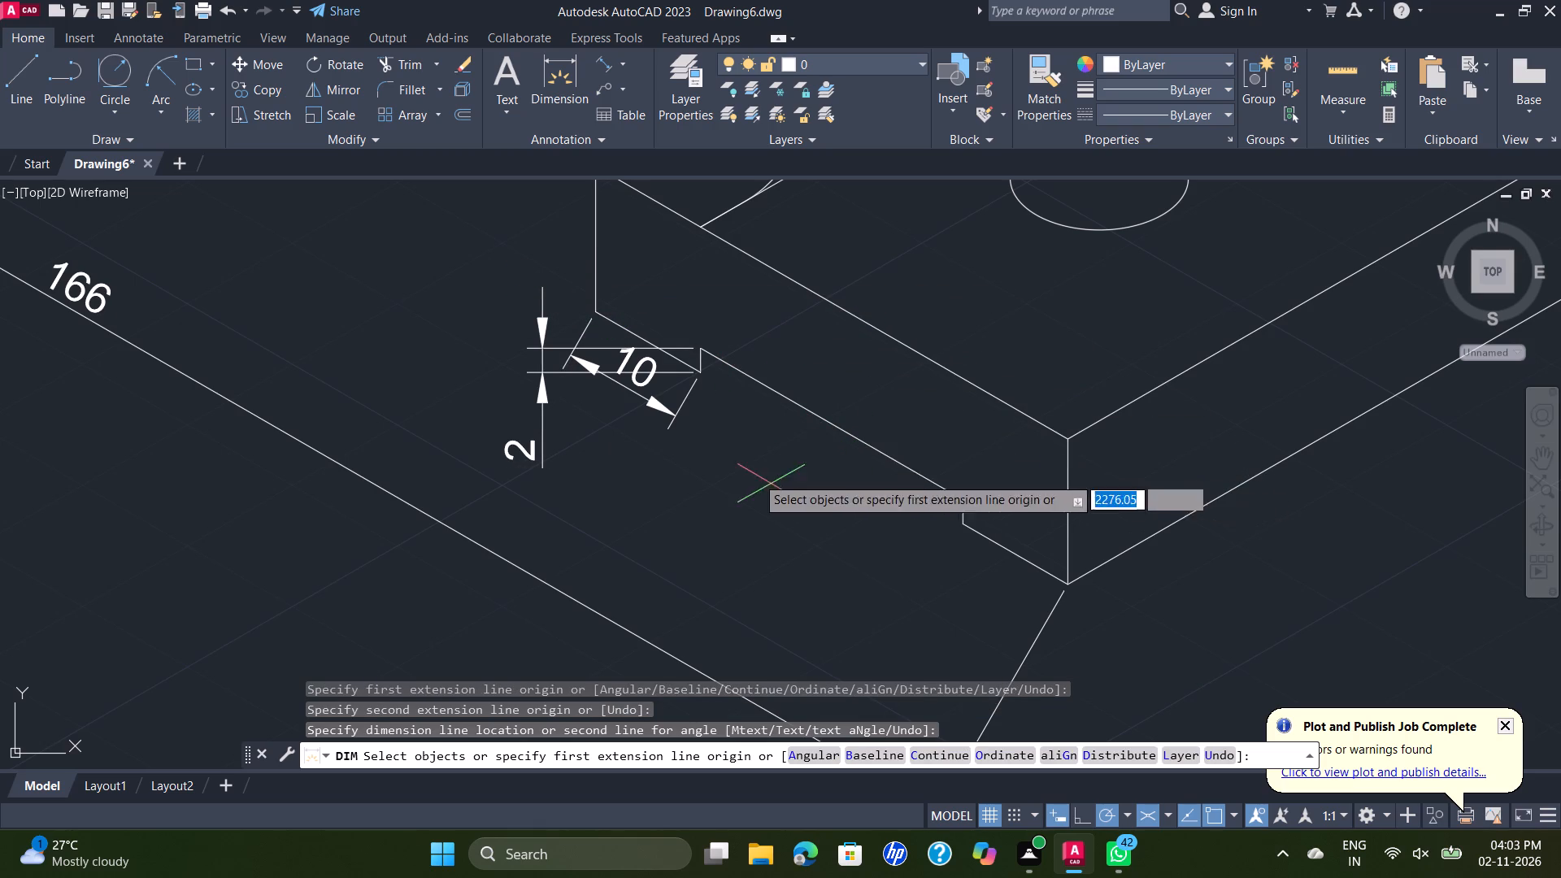
{"action": "key", "text": "space"}
Dimension the right foot's notch width between its two lower corners, placing it roughly in line with the inner segment's dimension.
{"action": "key", "text": "space"}
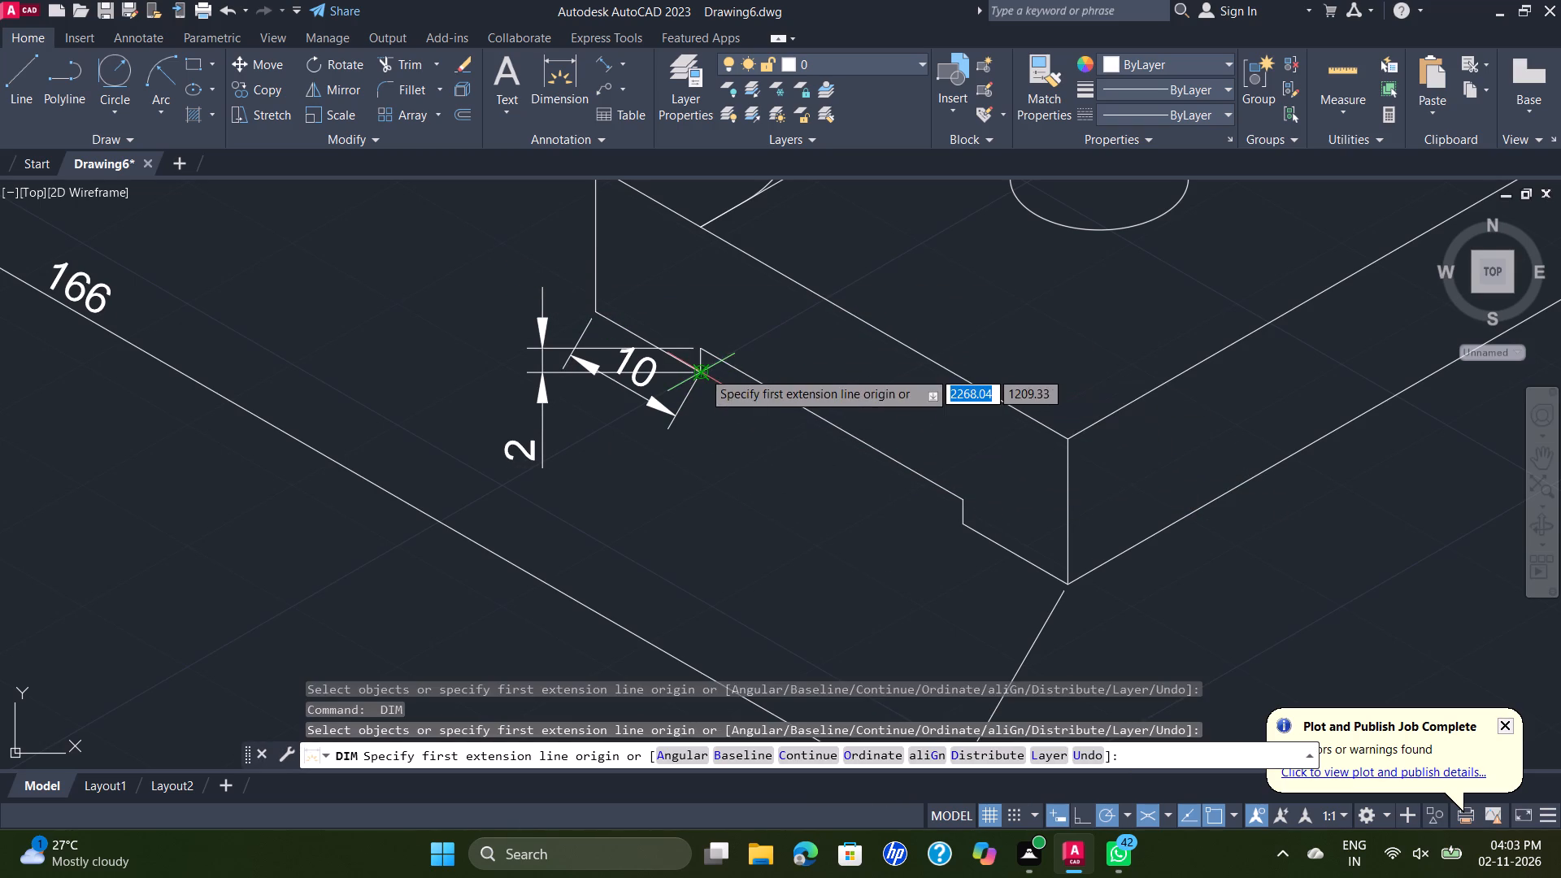
{"action": "left_click", "coordinate": [702, 371]}
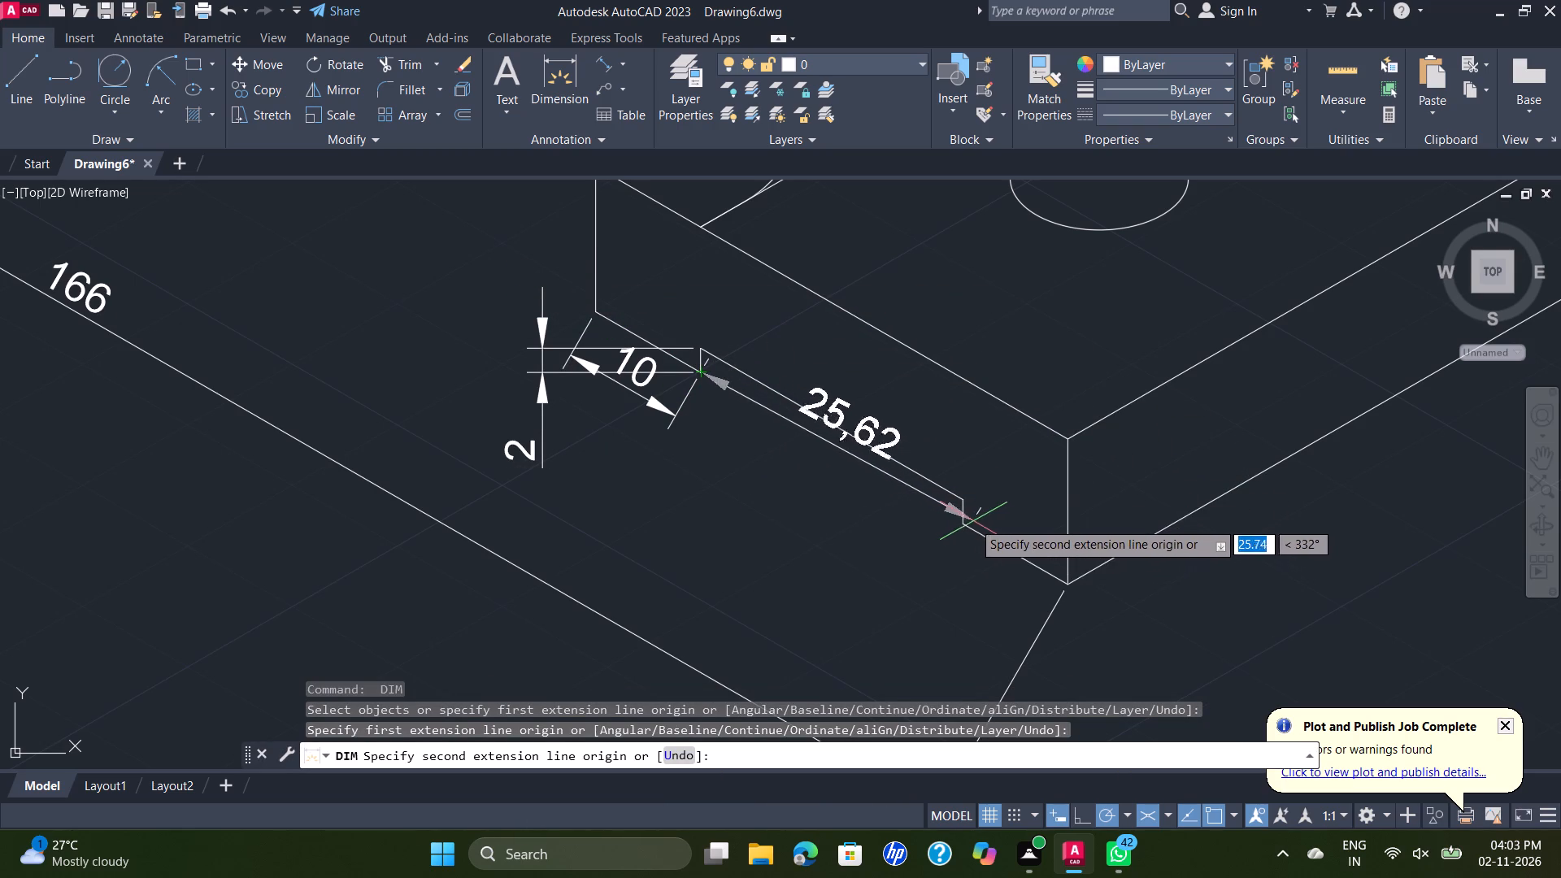
{"action": "left_click", "coordinate": [966, 521]}
{"action": "left_click", "coordinate": [921, 572]}
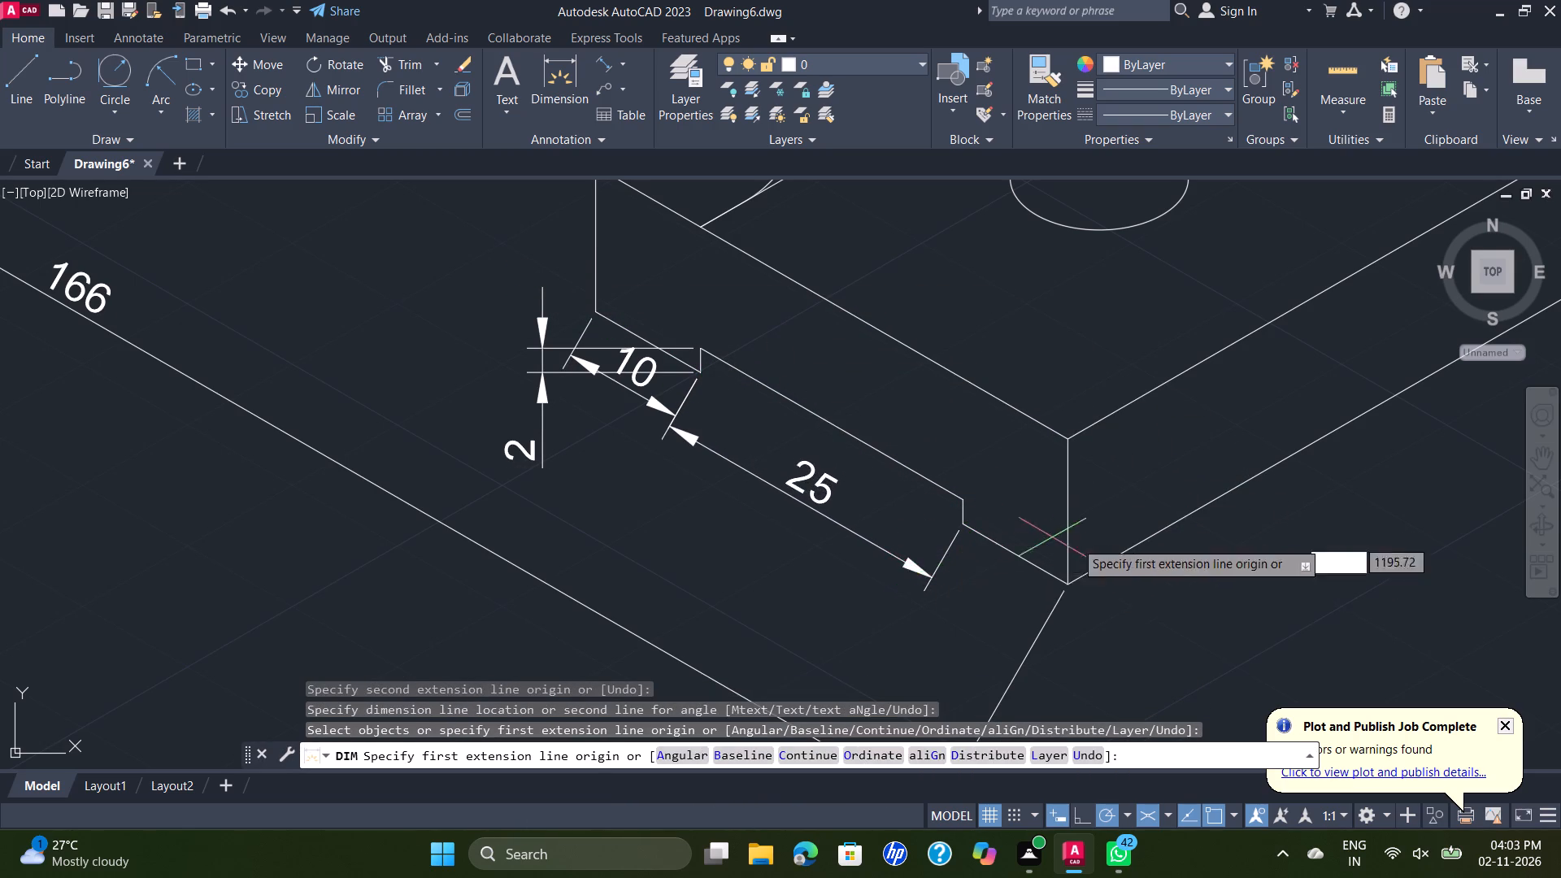
{"action": "key", "text": "space"}
Dimension the right foot's outer bottom segment from the notch to the outer corner, roughly in line with the notch width dimension.
{"action": "key", "text": "space"}
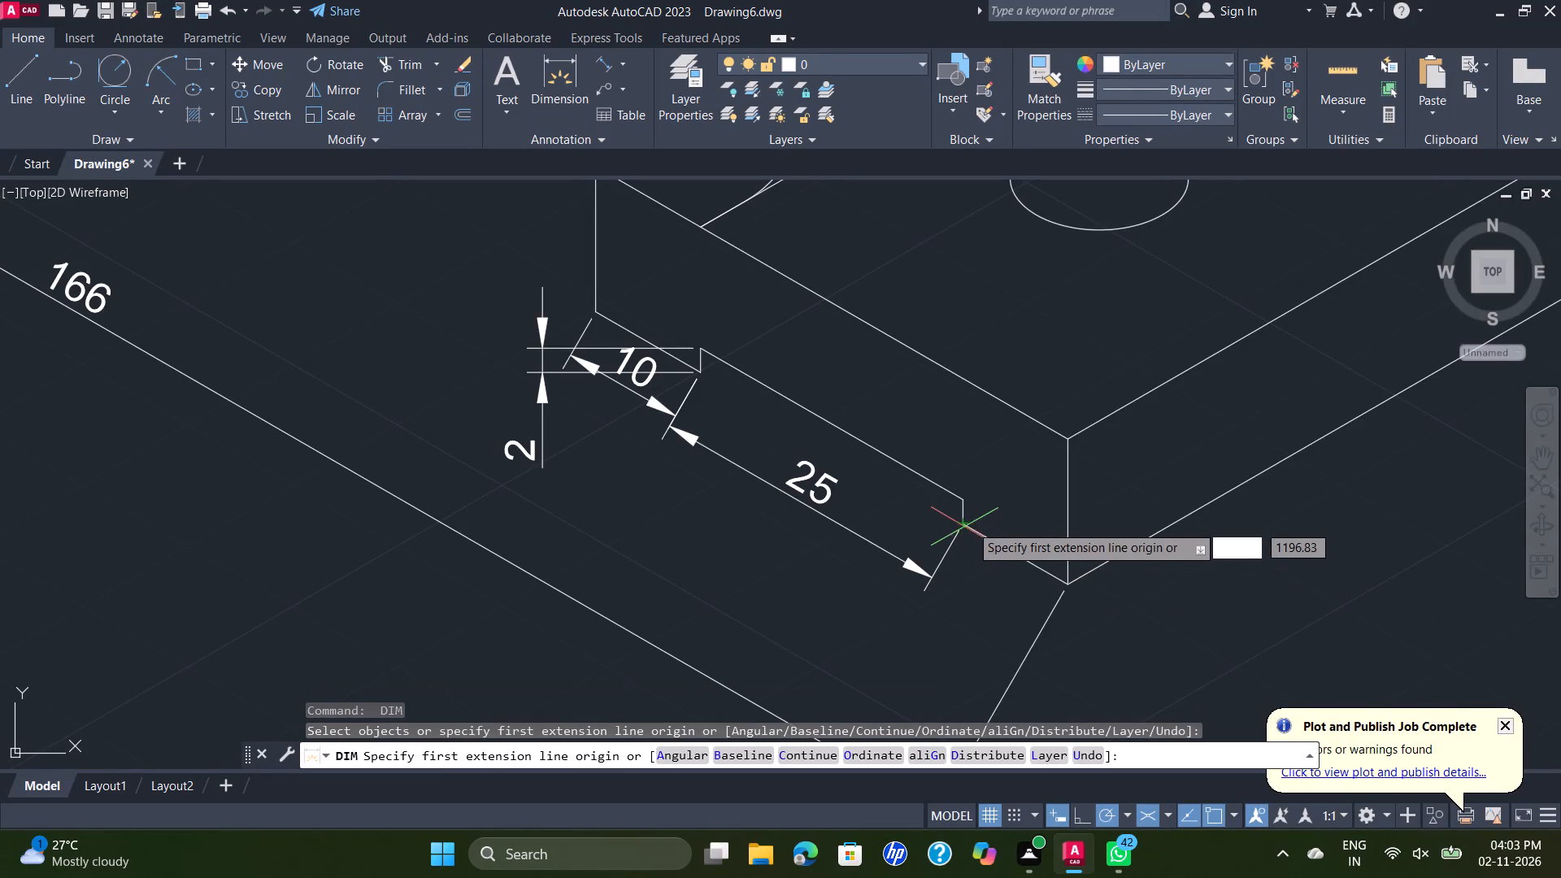
{"action": "left_click", "coordinate": [963, 528]}
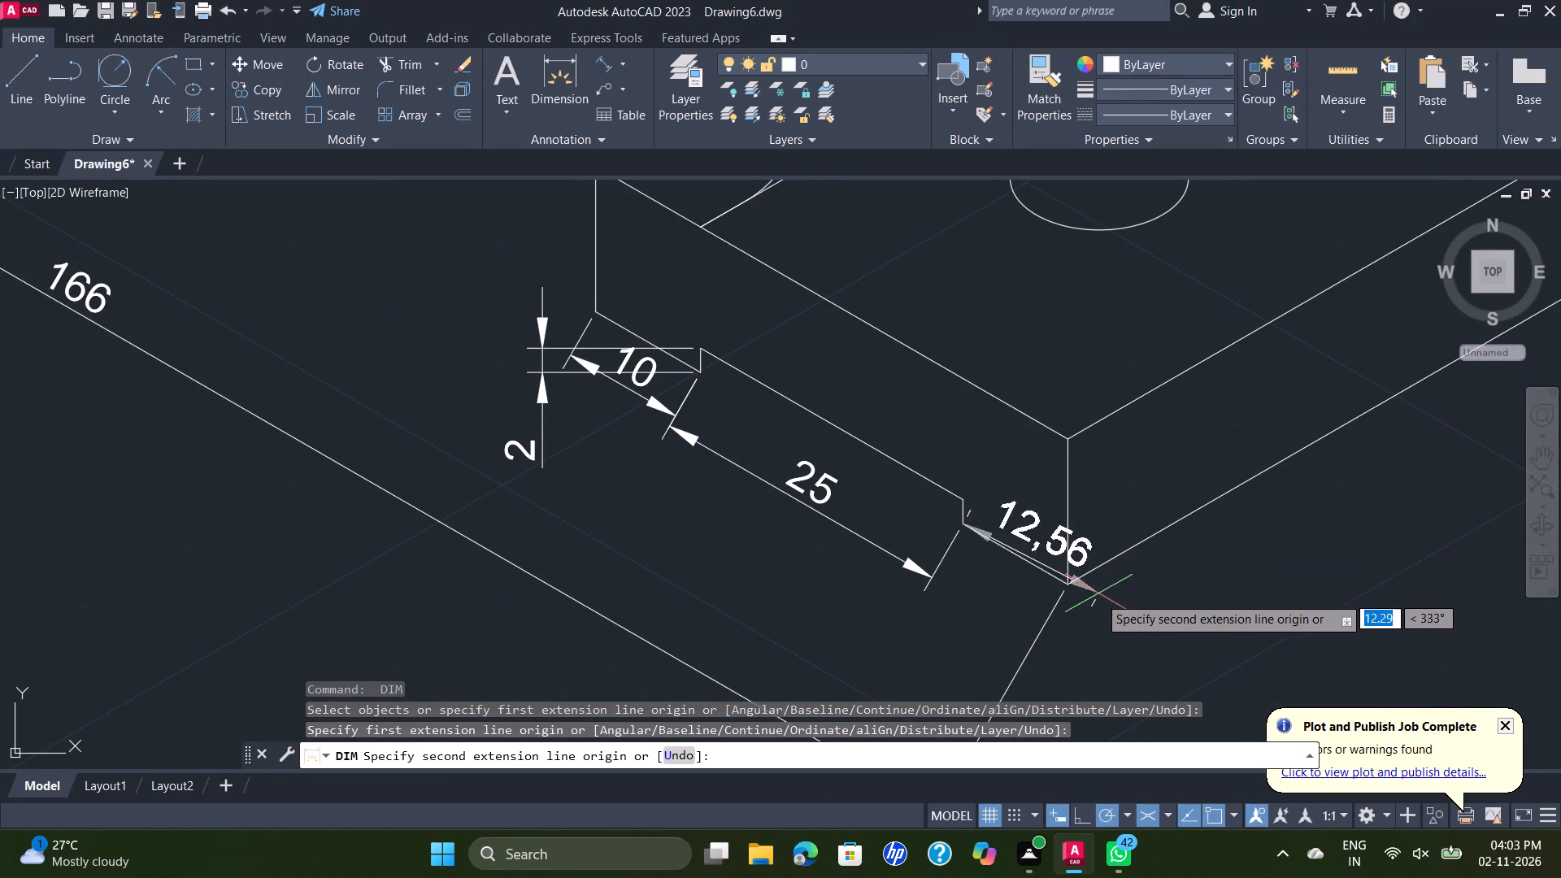
{"action": "left_click", "coordinate": [1067, 582]}
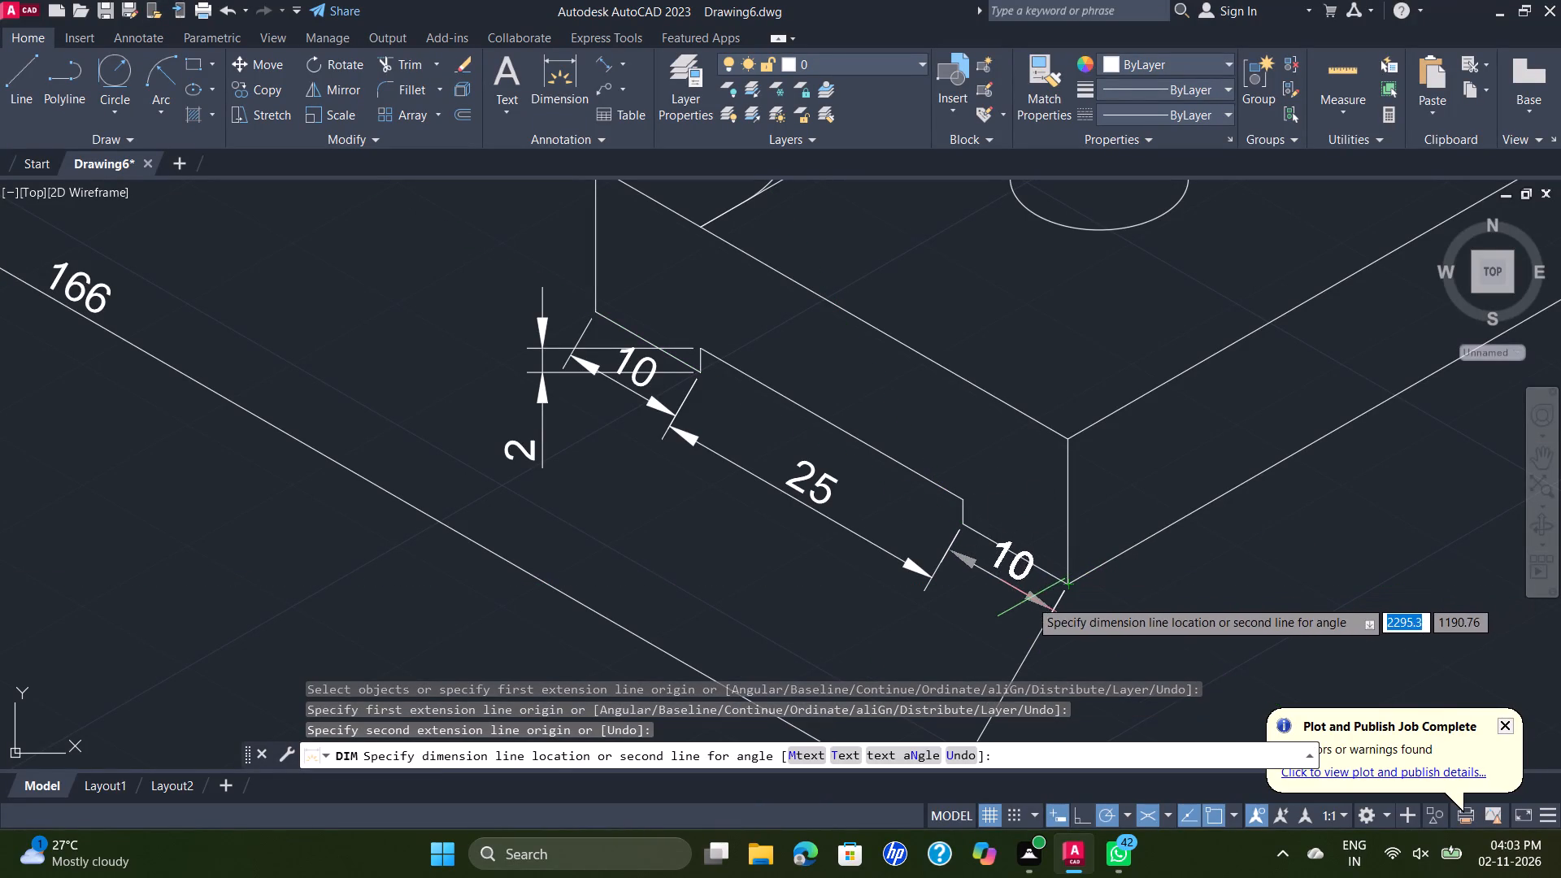
{"action": "left_click", "coordinate": [1002, 615]}
{"action": "scroll", "coordinate": [1159, 616], "scroll_direction": "down", "scroll_amount": 2}
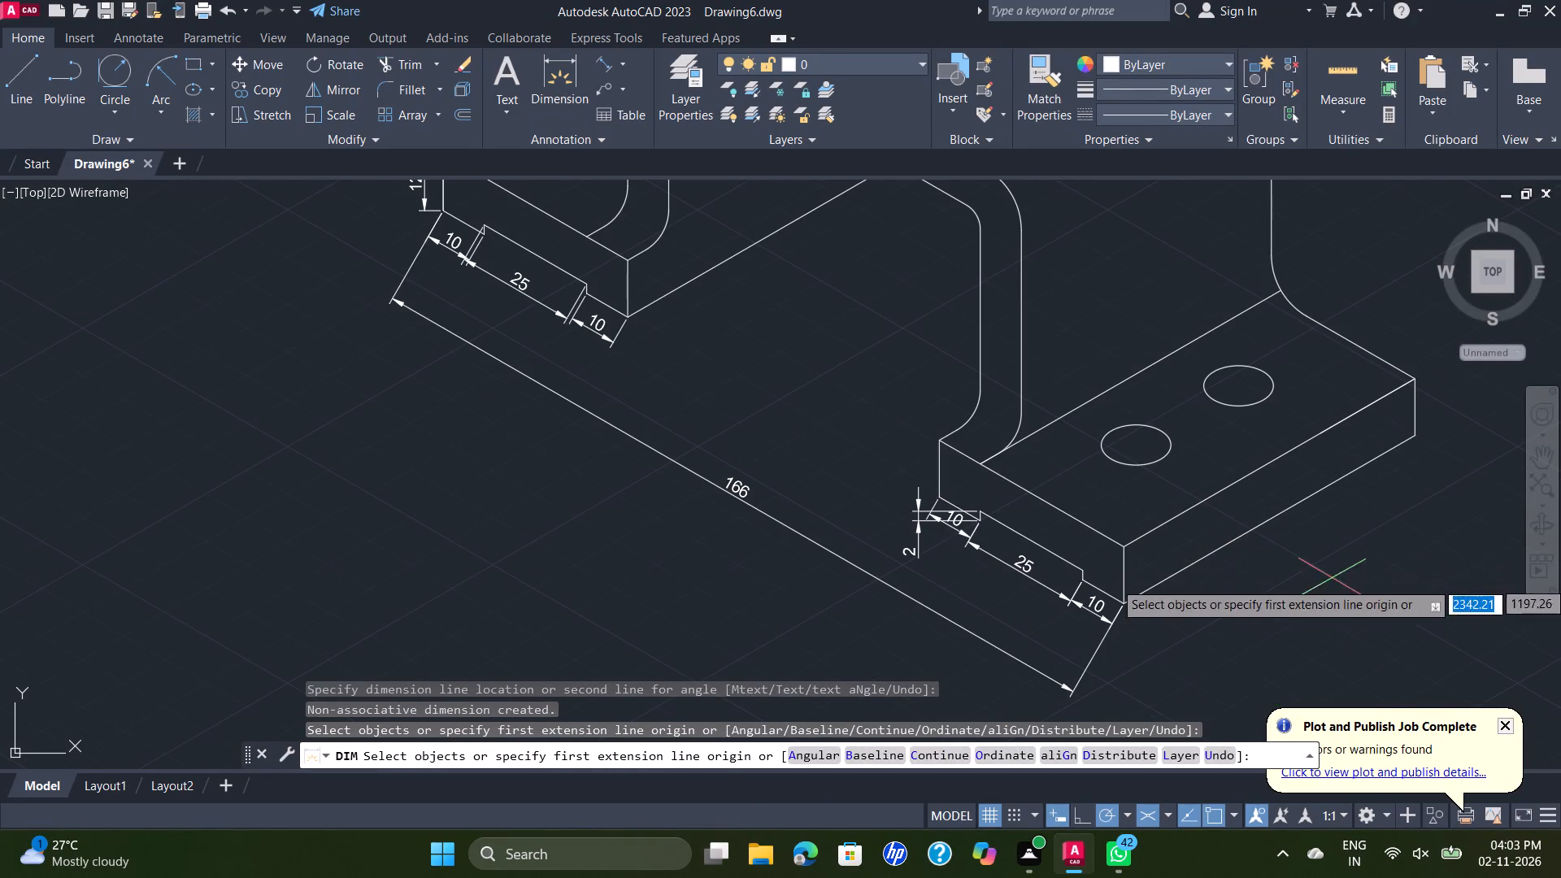
{"action": "key", "text": "space"}
Add an aligned dimension for the full length of the right foot's outer bottom edge, offset outward from the foot.
{"action": "key", "text": "space"}
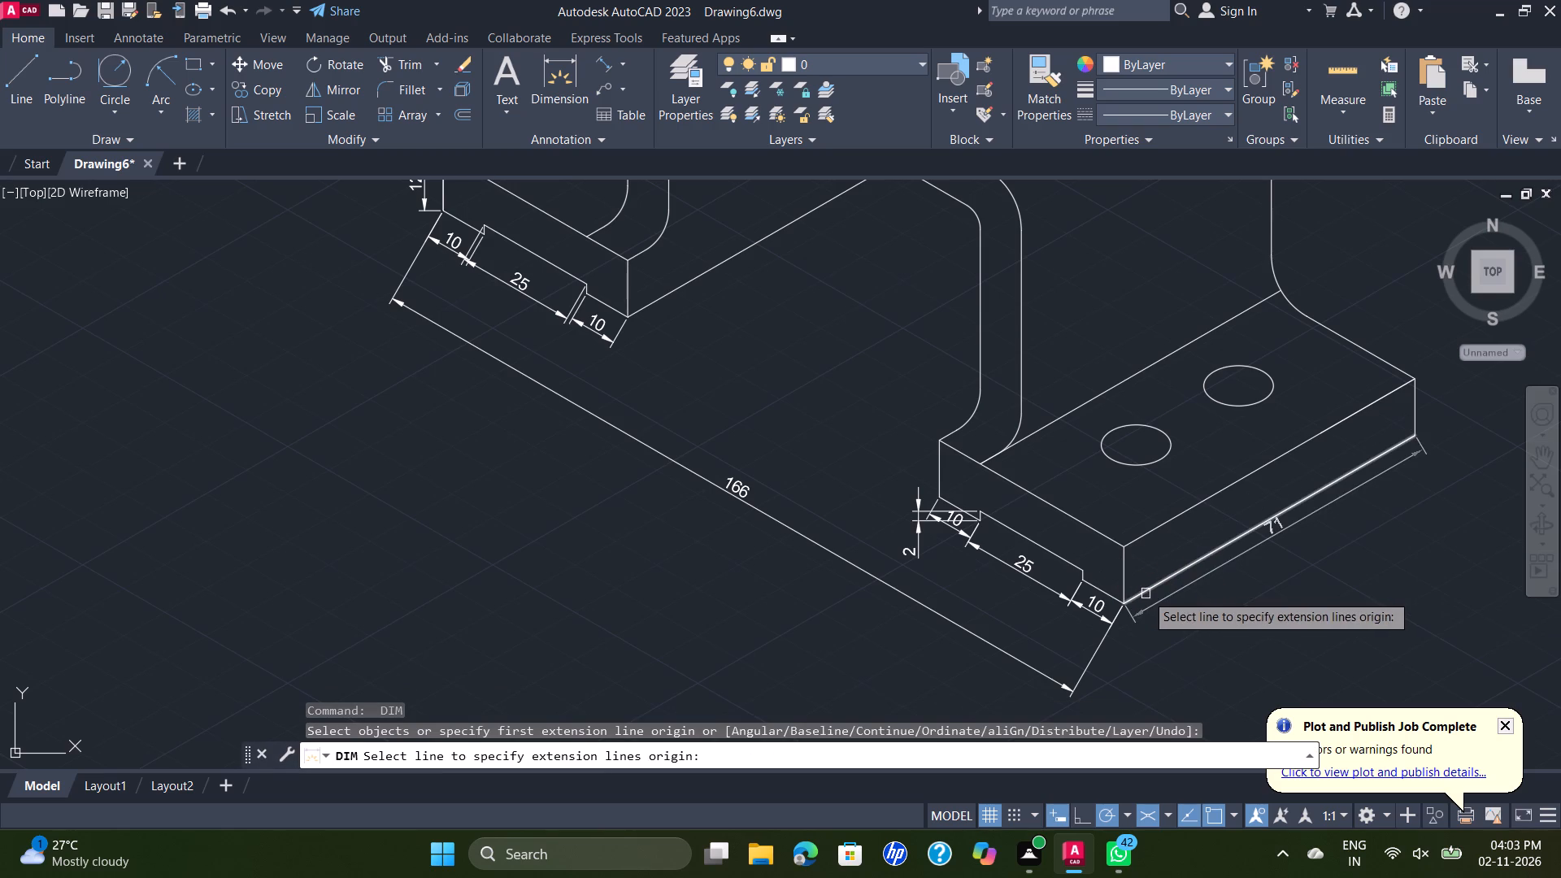
{"action": "left_click", "coordinate": [1146, 593]}
{"action": "left_click", "coordinate": [1207, 656]}
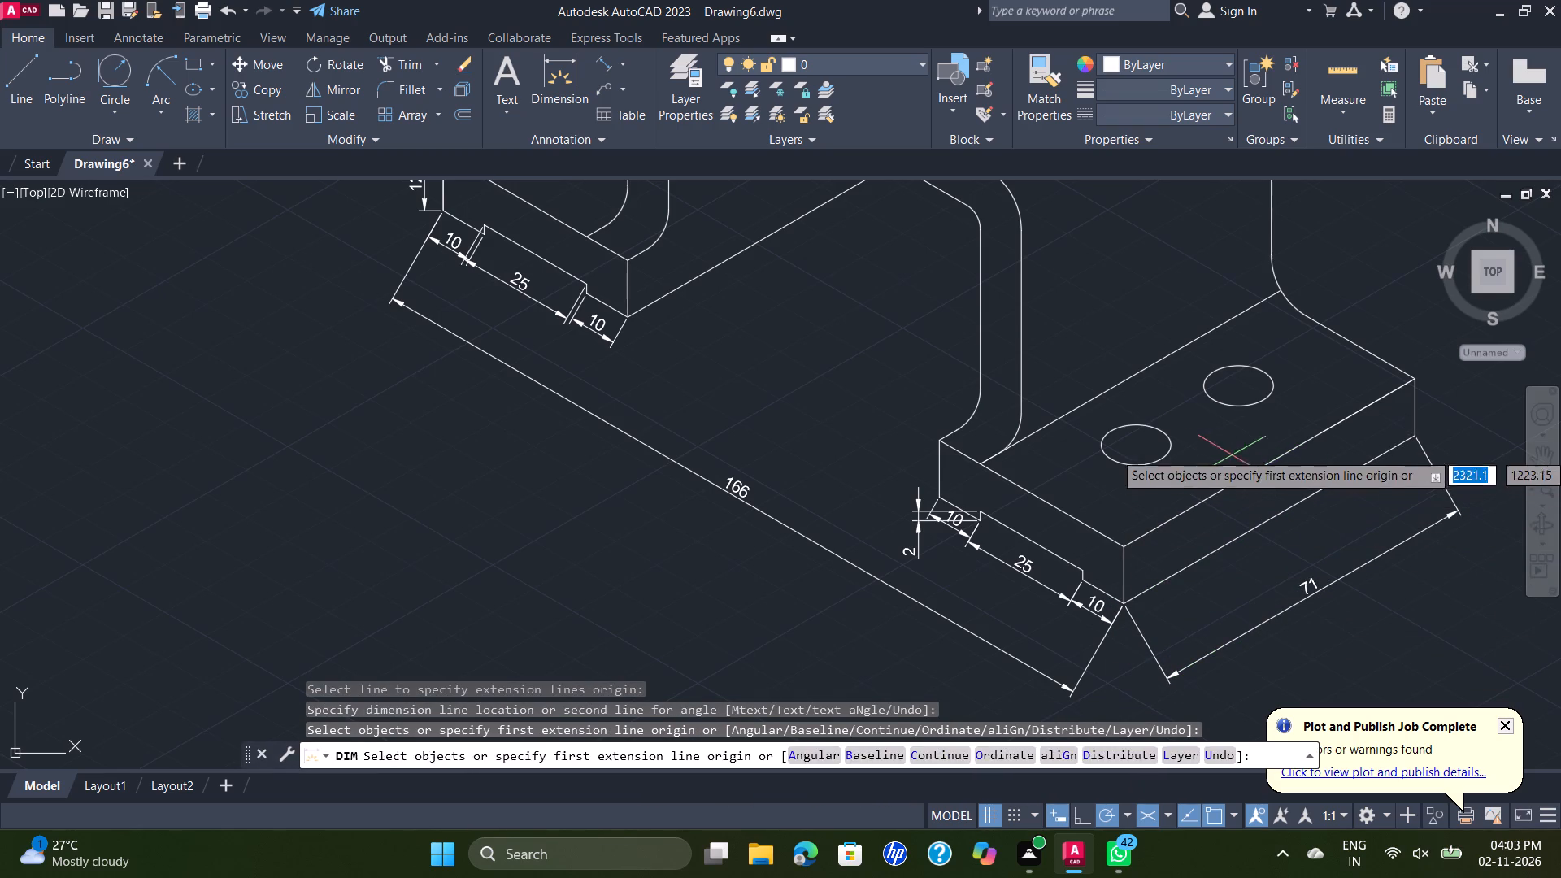
{"action": "key", "text": "space"}
Dimension the center distance between the right foot's two holes, placing it between the foot and its side length dimension.
{"action": "key", "text": "space"}
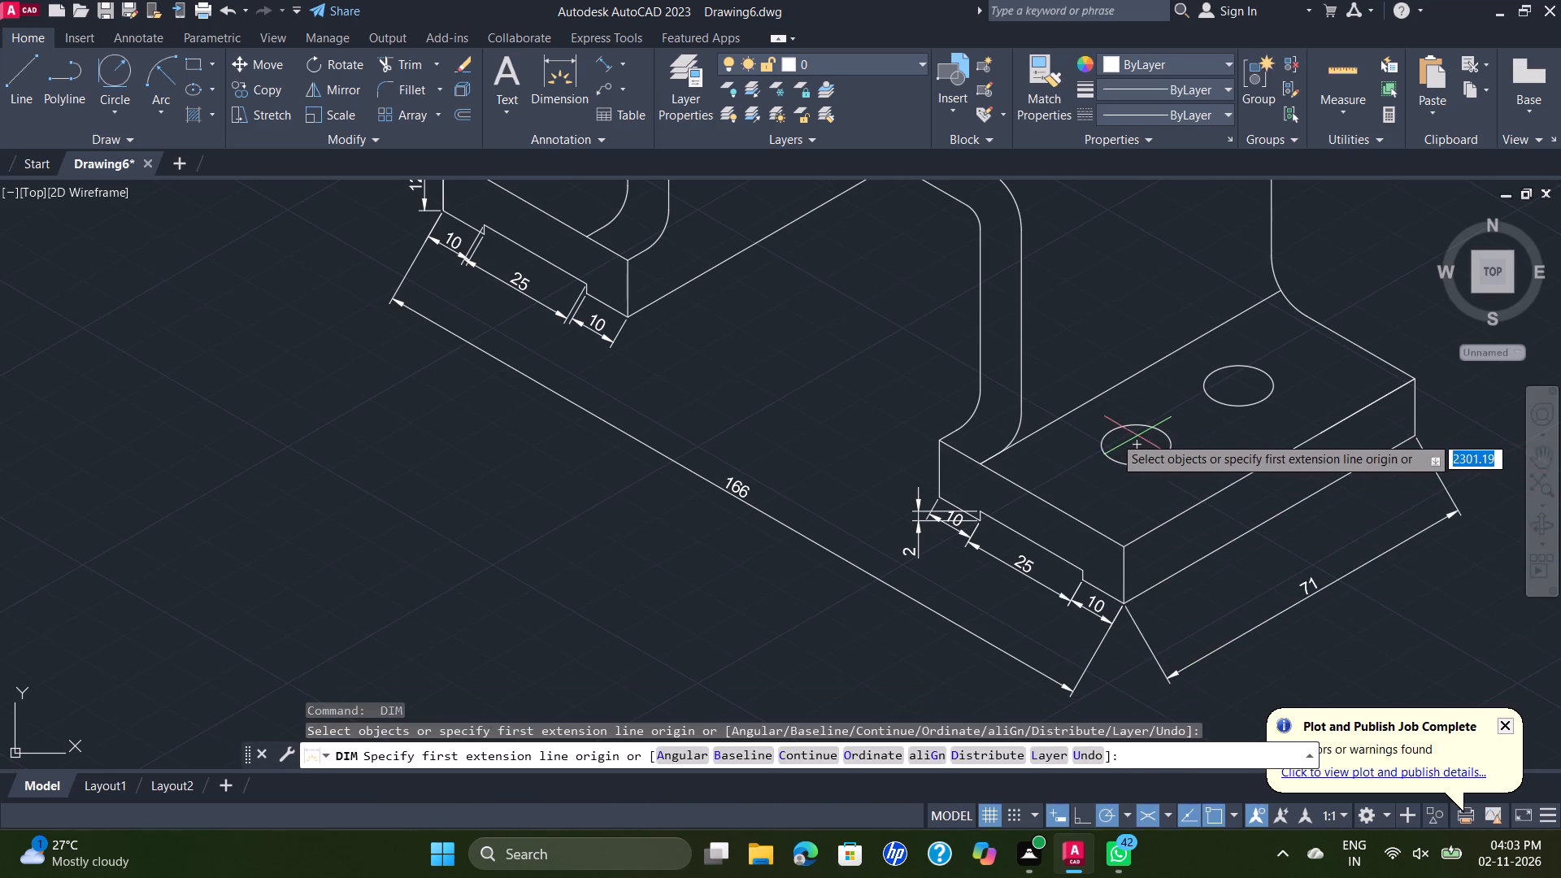
{"action": "left_click", "coordinate": [1132, 449]}
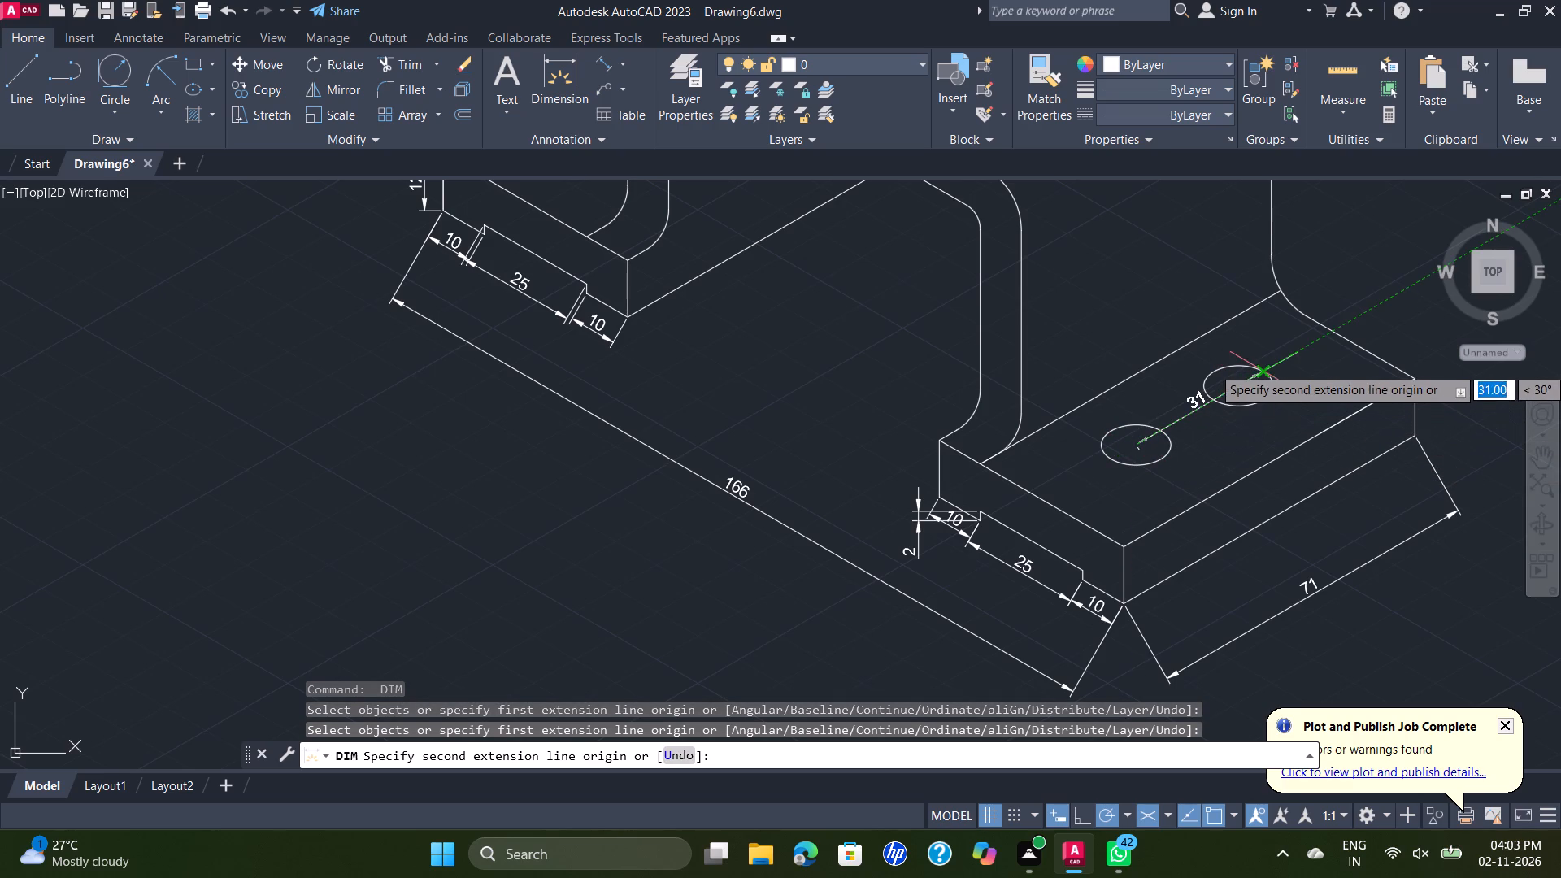
{"action": "left_click", "coordinate": [1237, 382]}
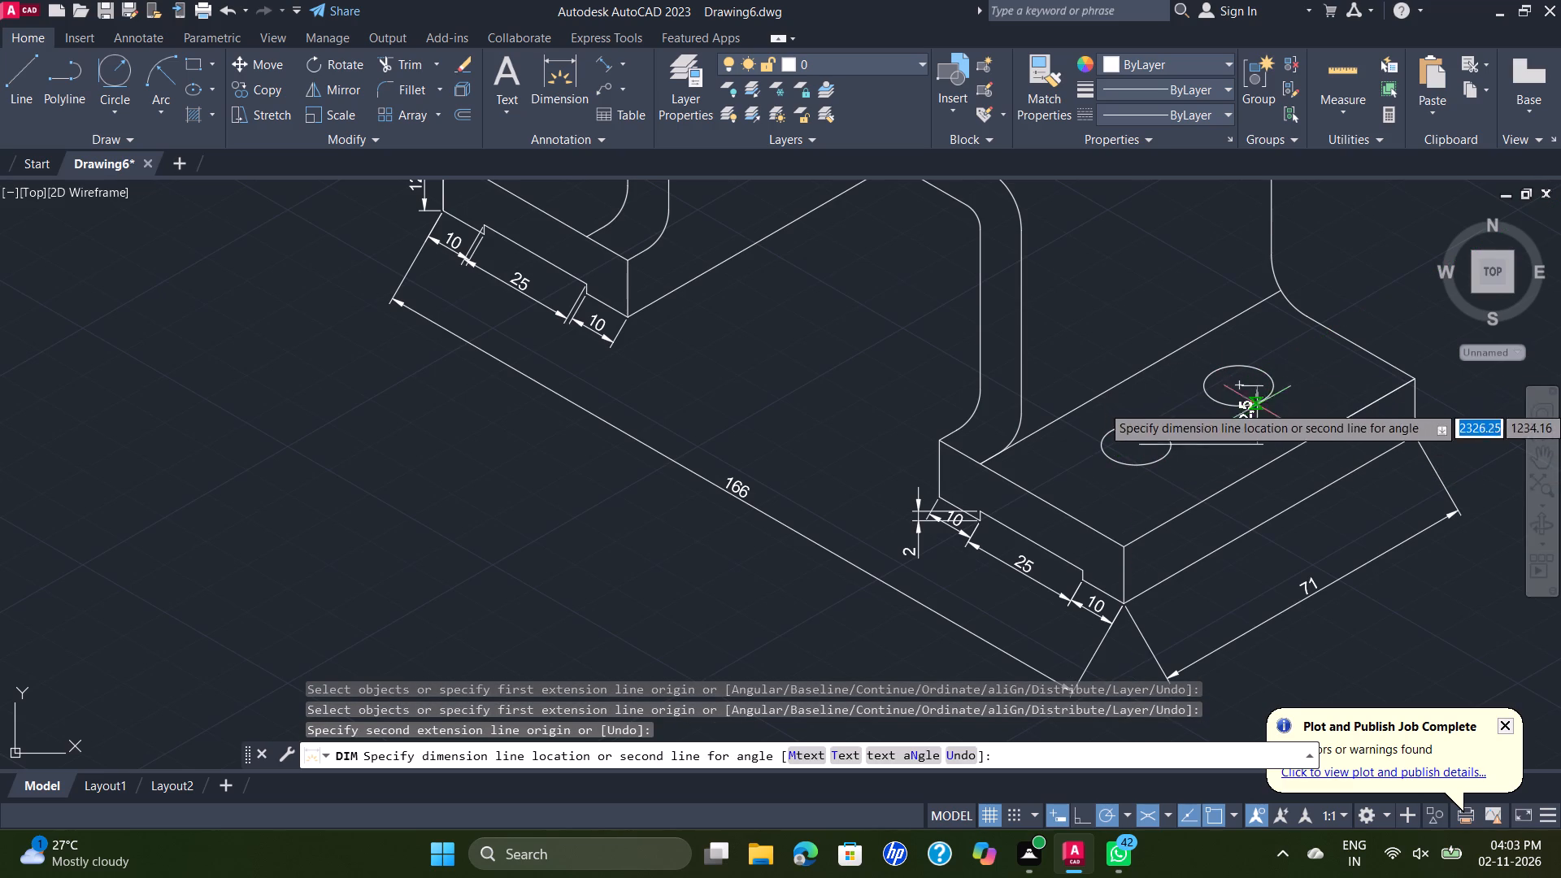
{"action": "left_click", "coordinate": [1297, 536]}
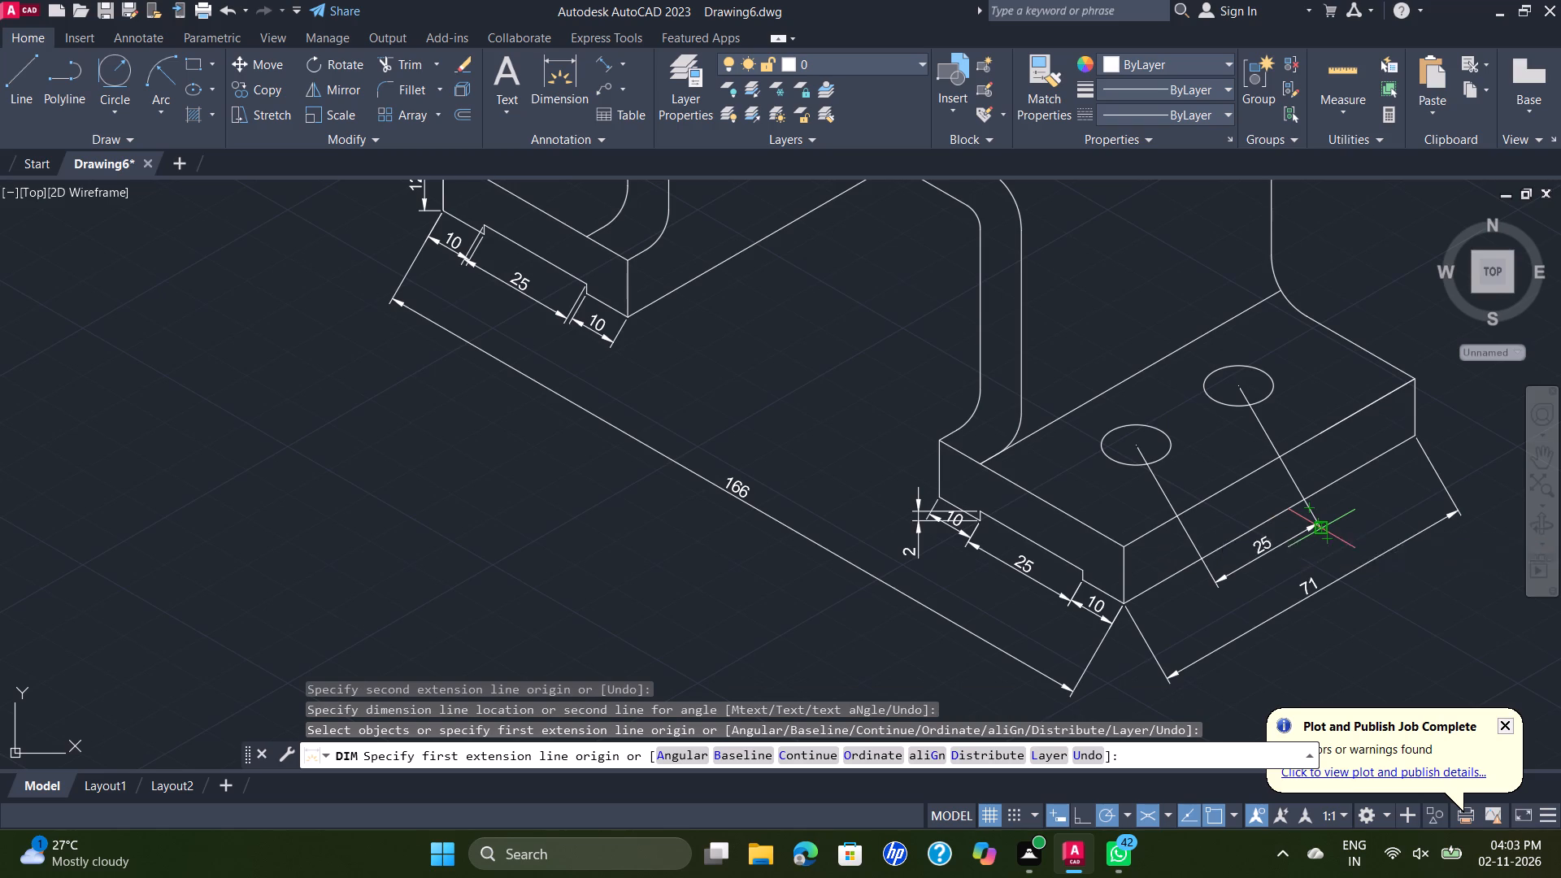
Dimension the distance from the right foot's rear hole center to the foot's outer top edge, placing it beyond the hole.
{"action": "scroll", "coordinate": [1436, 406], "scroll_direction": "down", "scroll_amount": 1}
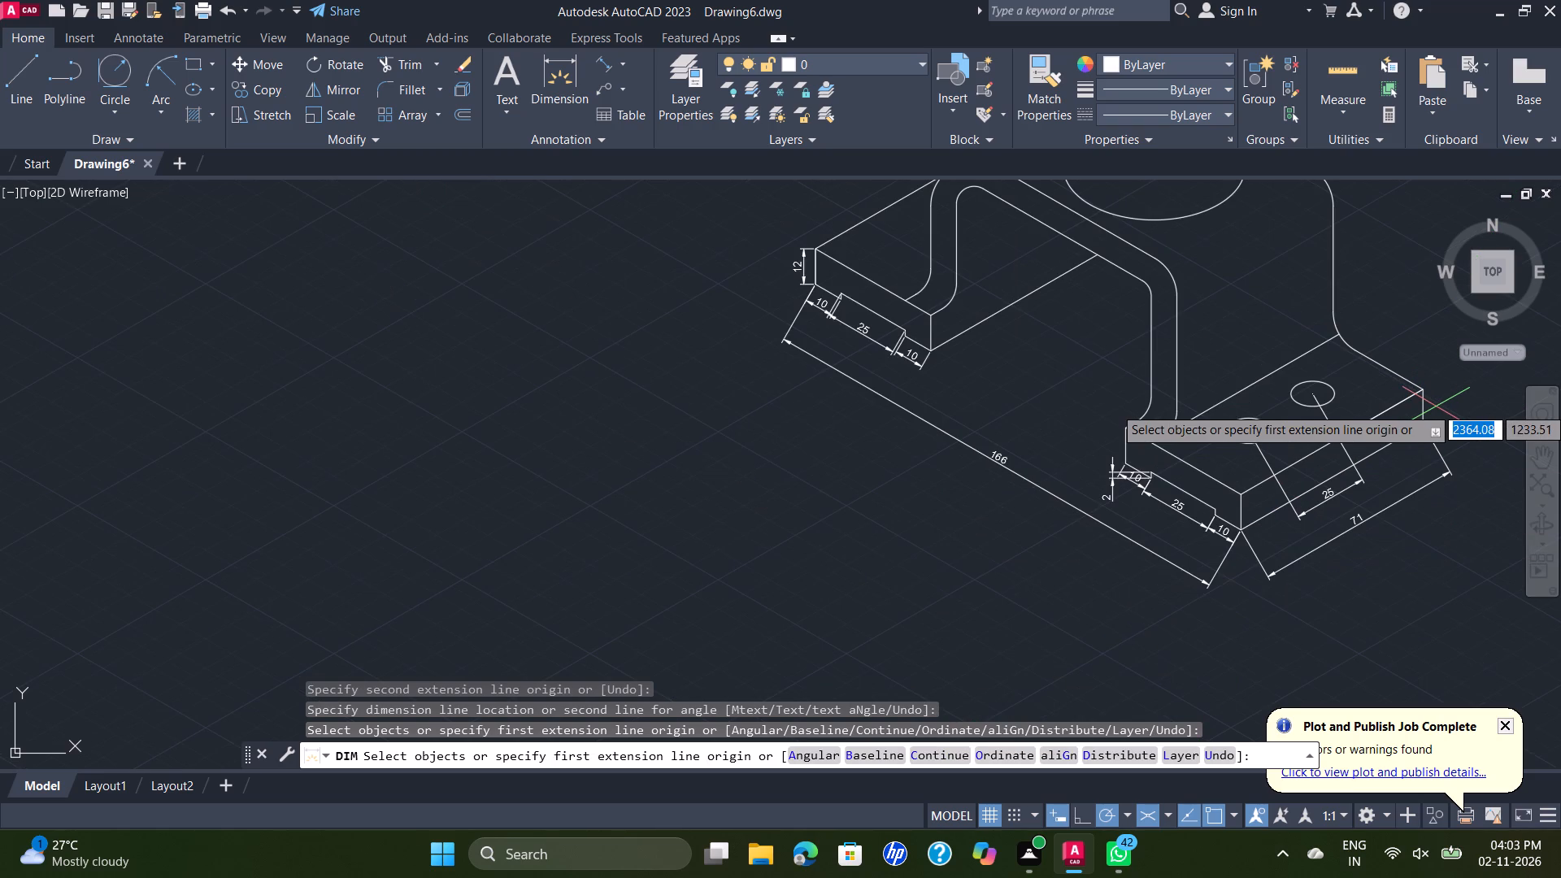
{"action": "middle_click_drag", "start_coordinate": [1431, 370], "coordinate": [1404, 374]}
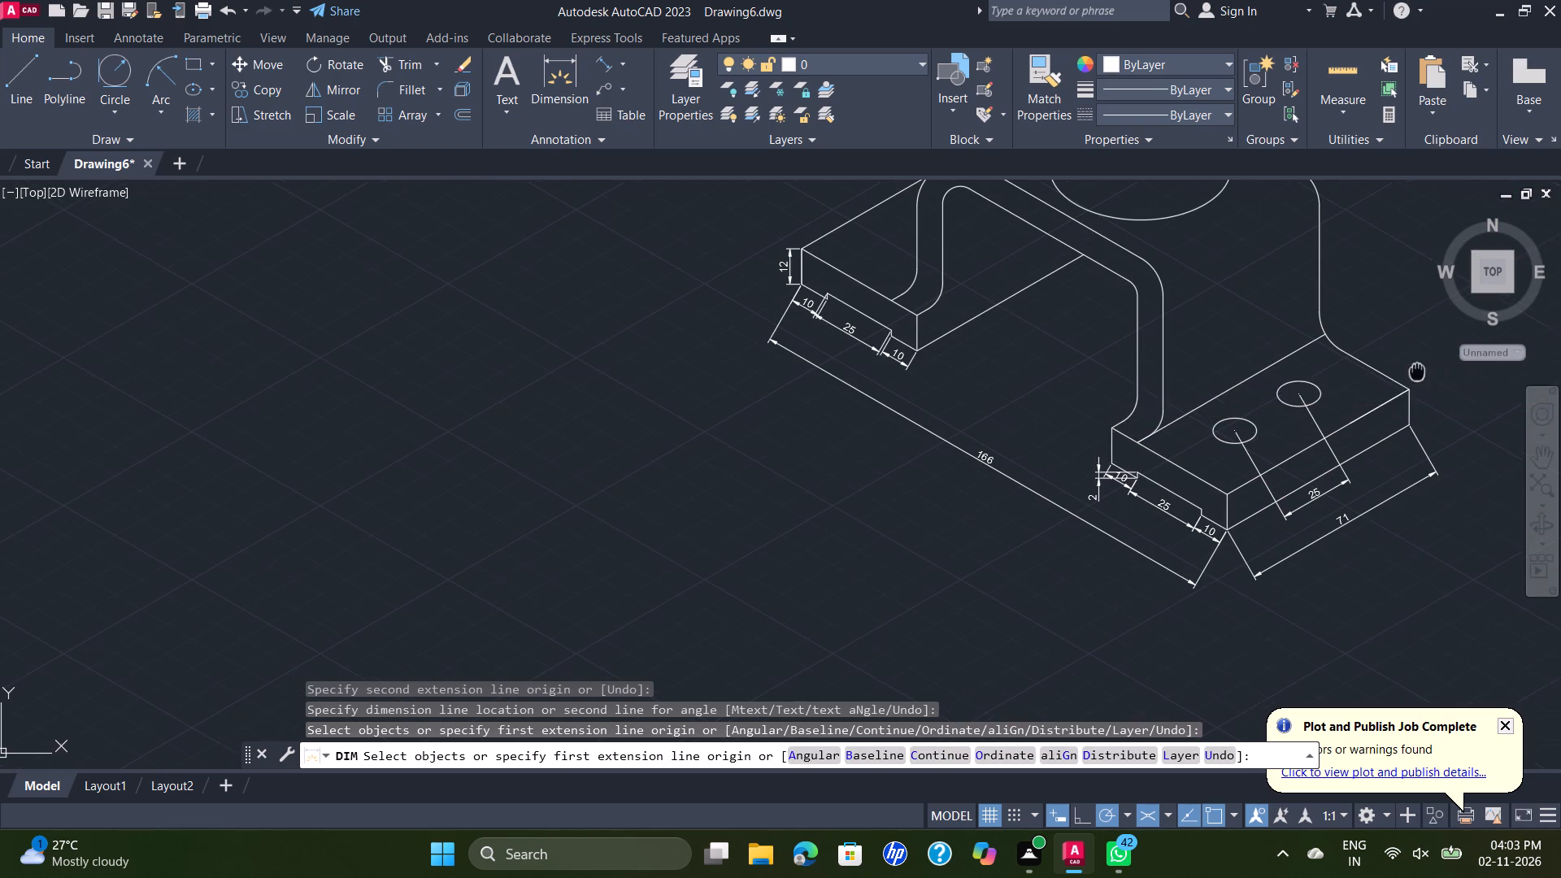
{"action": "middle_click_drag", "start_coordinate": [1404, 374], "coordinate": [1229, 432]}
{"action": "scroll", "coordinate": [1239, 434], "scroll_direction": "up", "scroll_amount": 1}
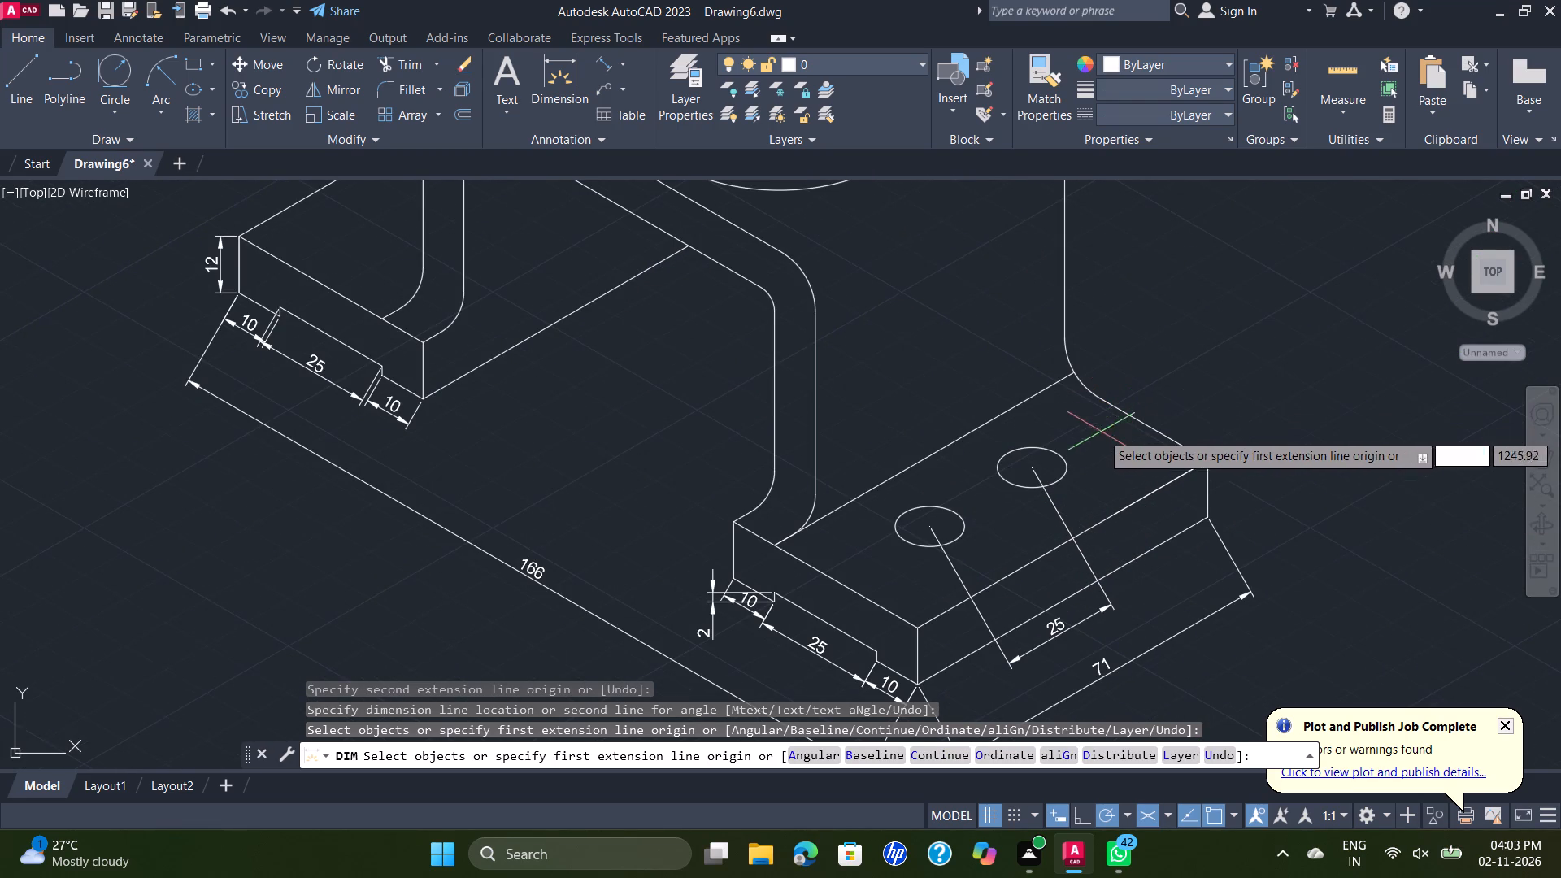
{"action": "left_click", "coordinate": [1035, 472]}
{"action": "left_click", "coordinate": [1120, 511]}
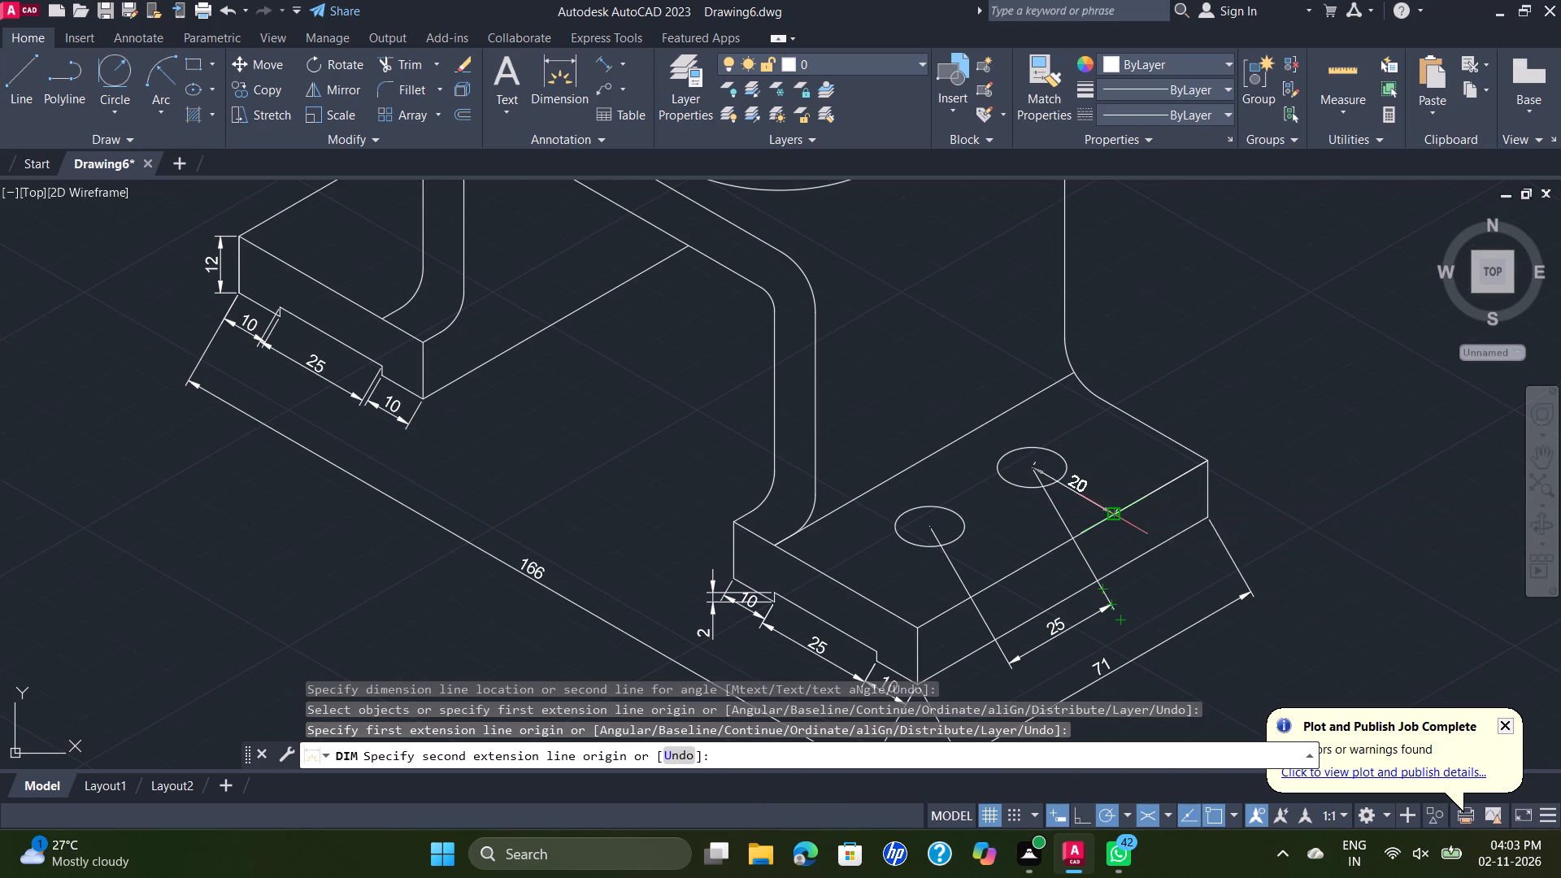
{"action": "left_click", "coordinate": [1251, 406]}
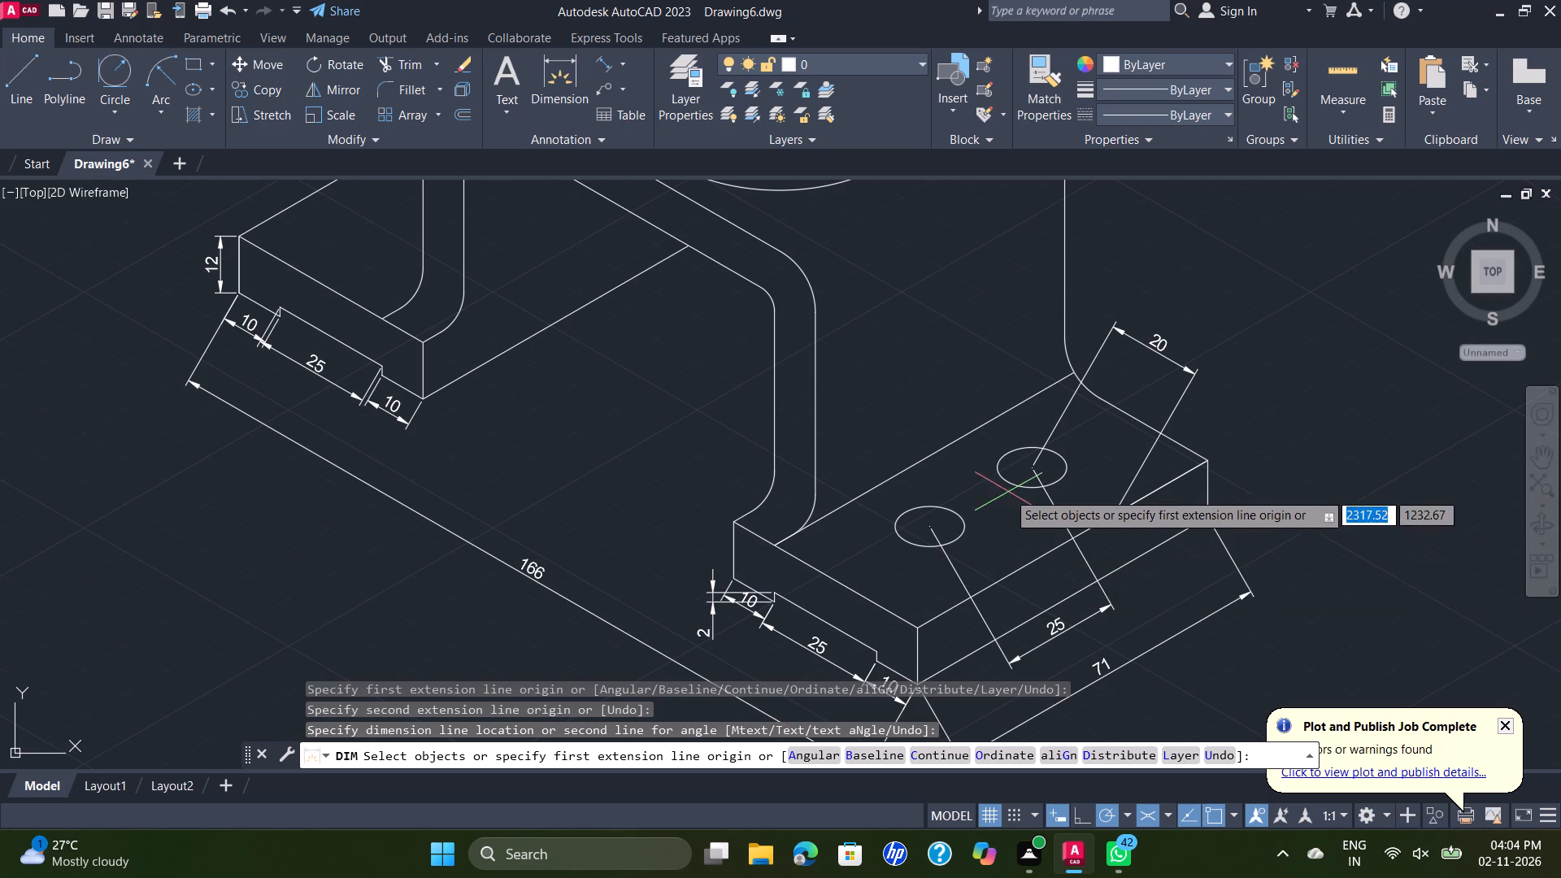
Add a vertical thickness dimension between the upper and lower edge lines of the bridge's front face, placed on the face itself.
{"action": "scroll", "coordinate": [599, 278], "scroll_direction": "down", "scroll_amount": 1}
{"action": "middle_click_drag", "start_coordinate": [601, 298], "coordinate": [638, 459]}
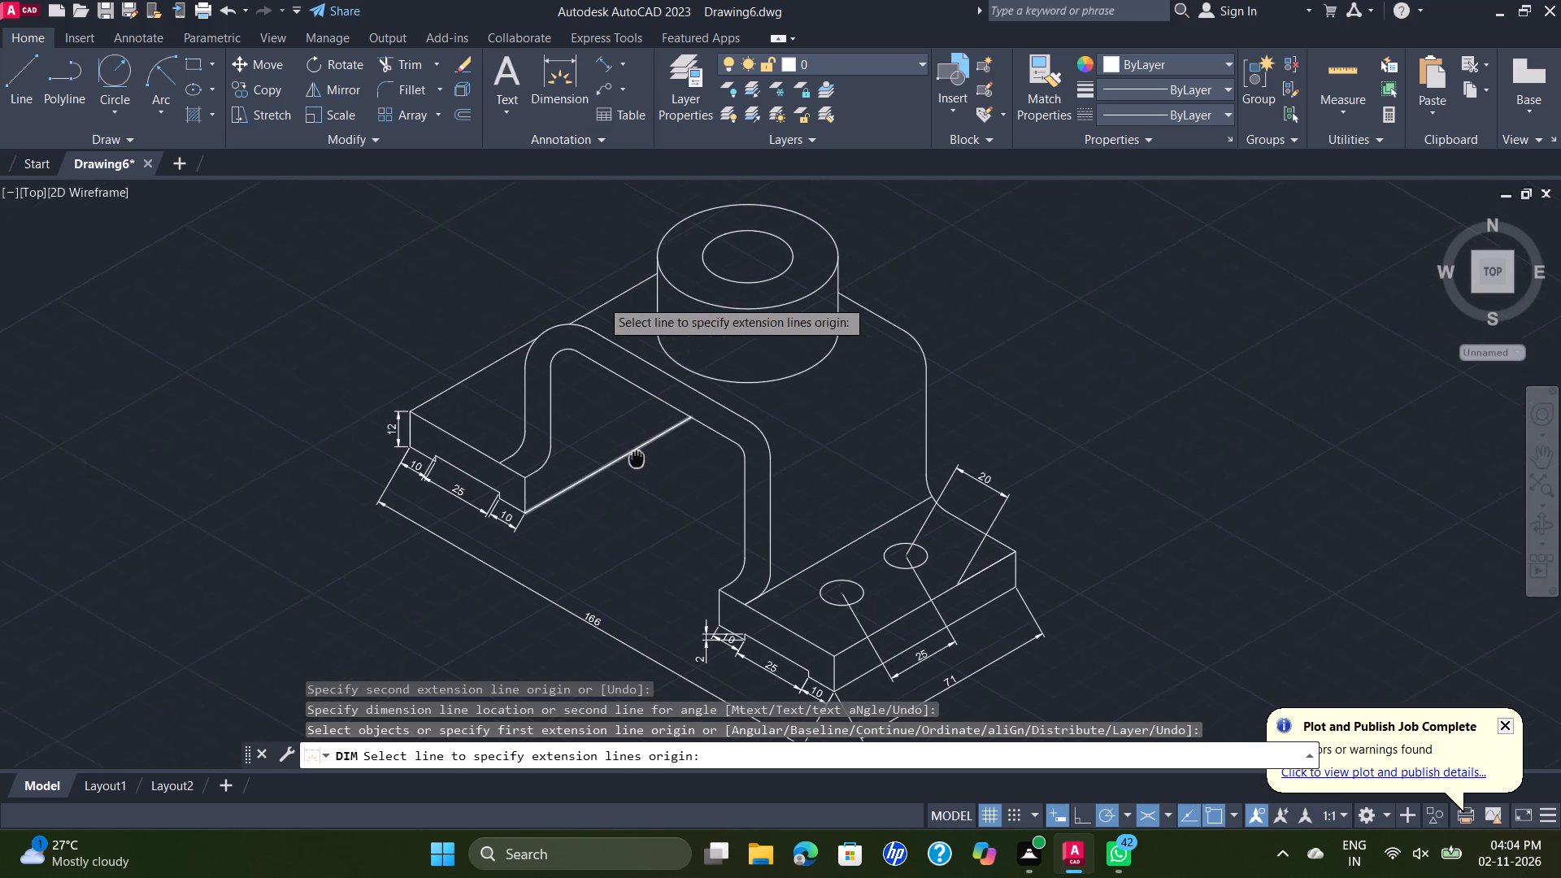
{"action": "scroll", "coordinate": [653, 463], "scroll_direction": "up", "scroll_amount": 1}
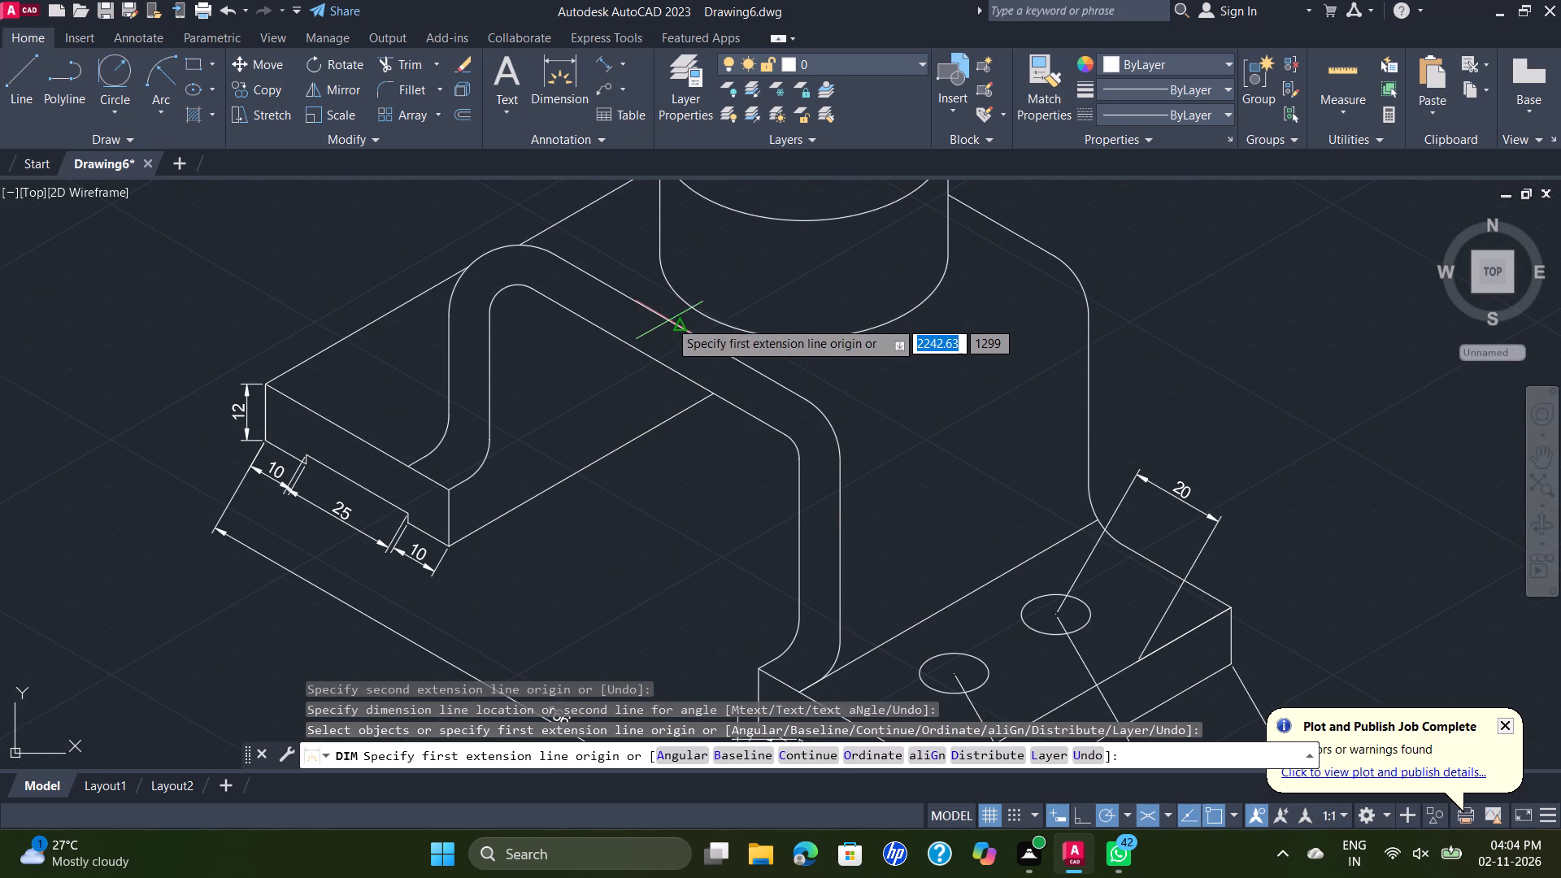
{"action": "left_click", "coordinate": [681, 329]}
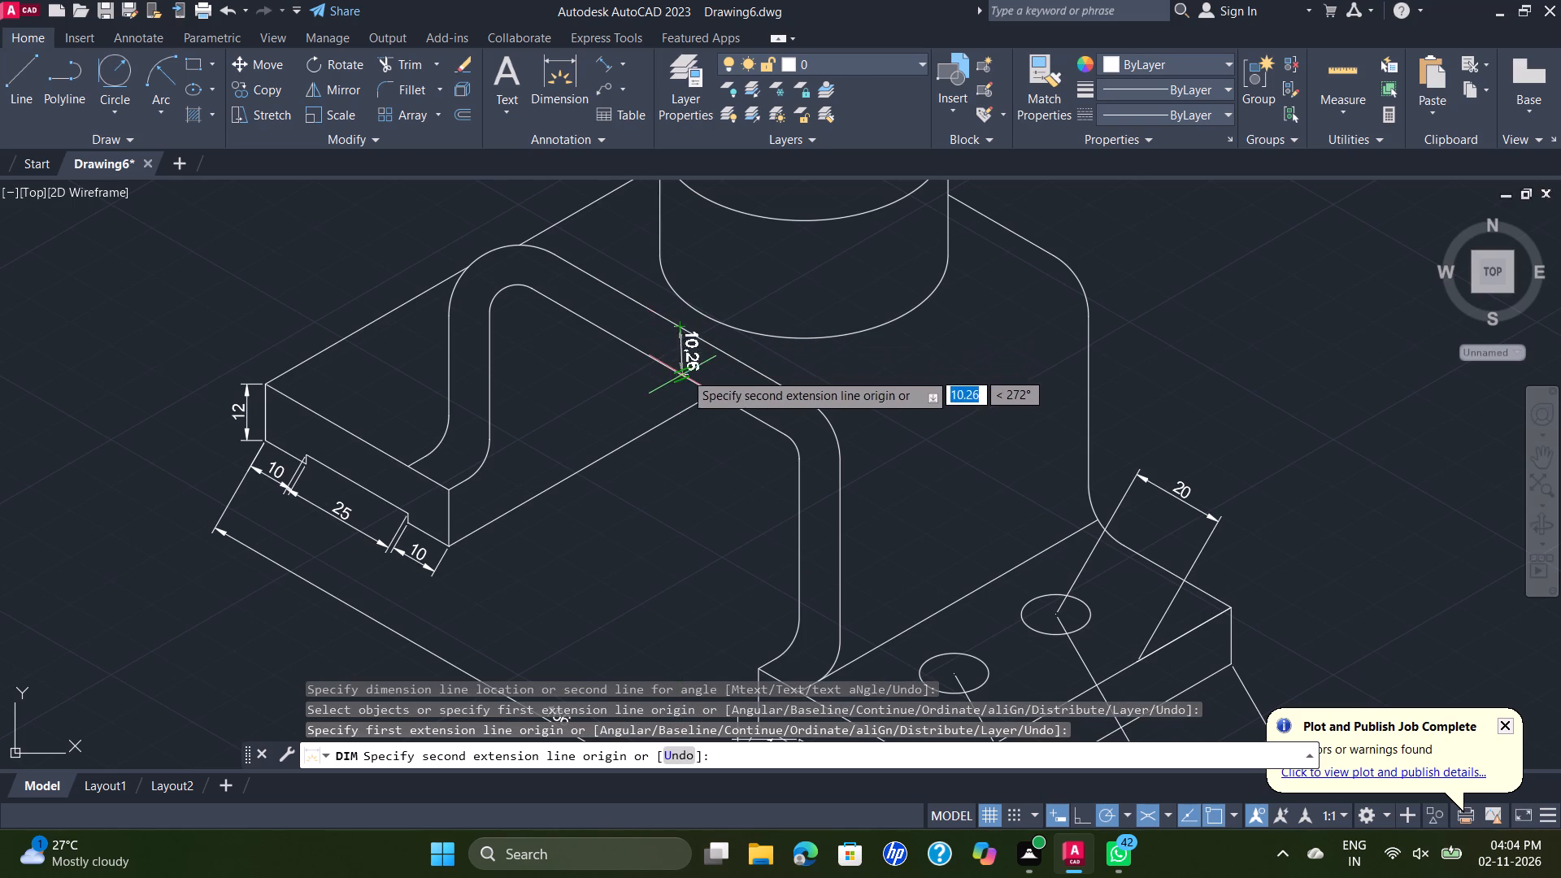
{"action": "left_click", "coordinate": [680, 378]}
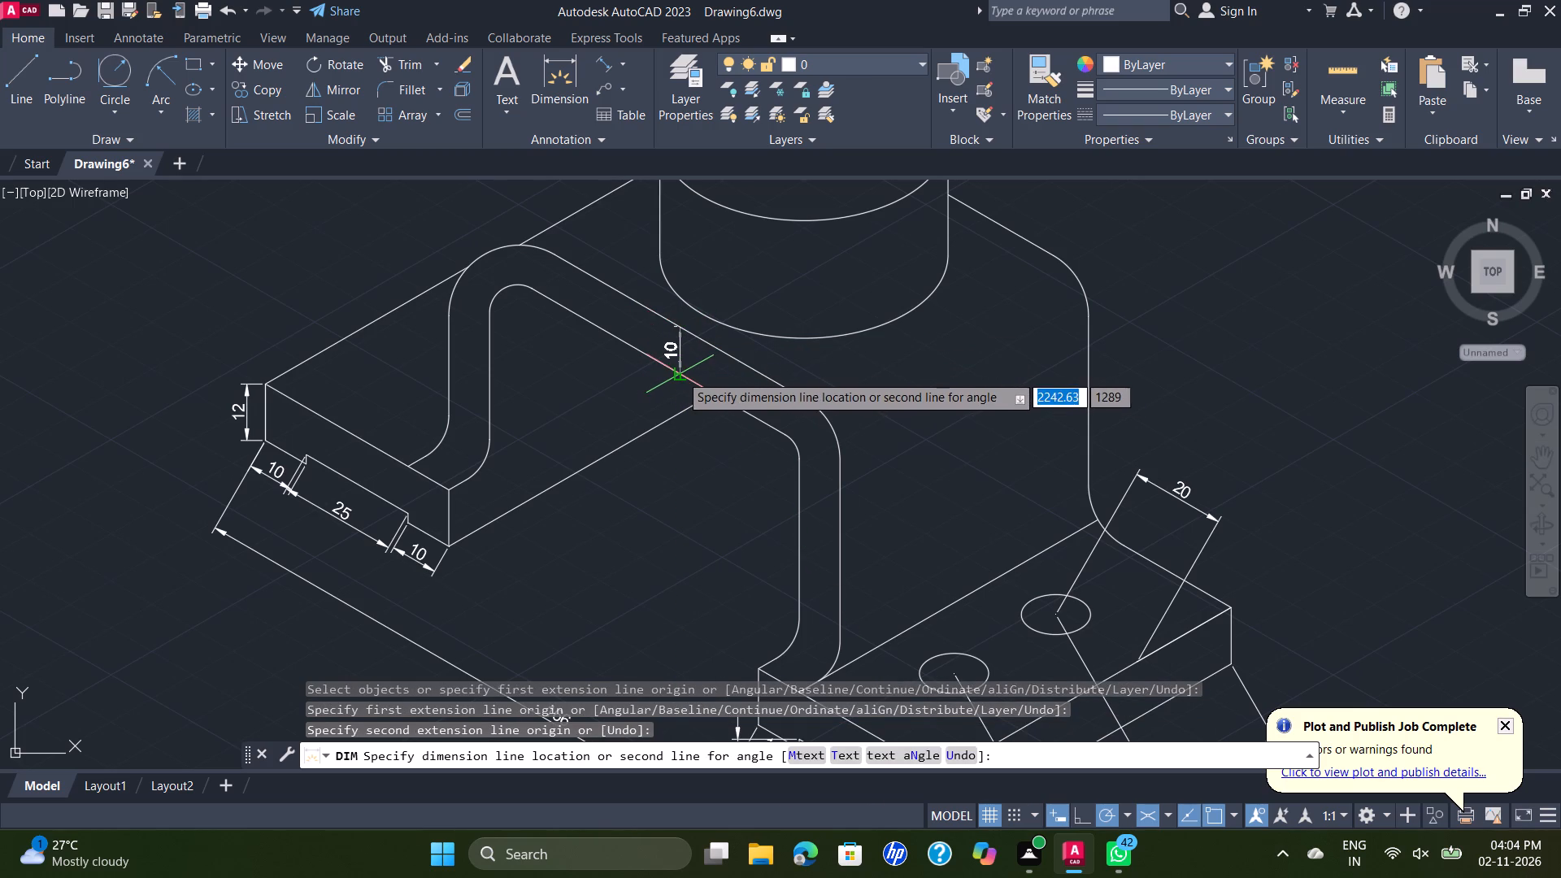
{"action": "left_click", "coordinate": [680, 374]}
{"action": "scroll", "coordinate": [935, 315], "scroll_direction": "down", "scroll_amount": 1}
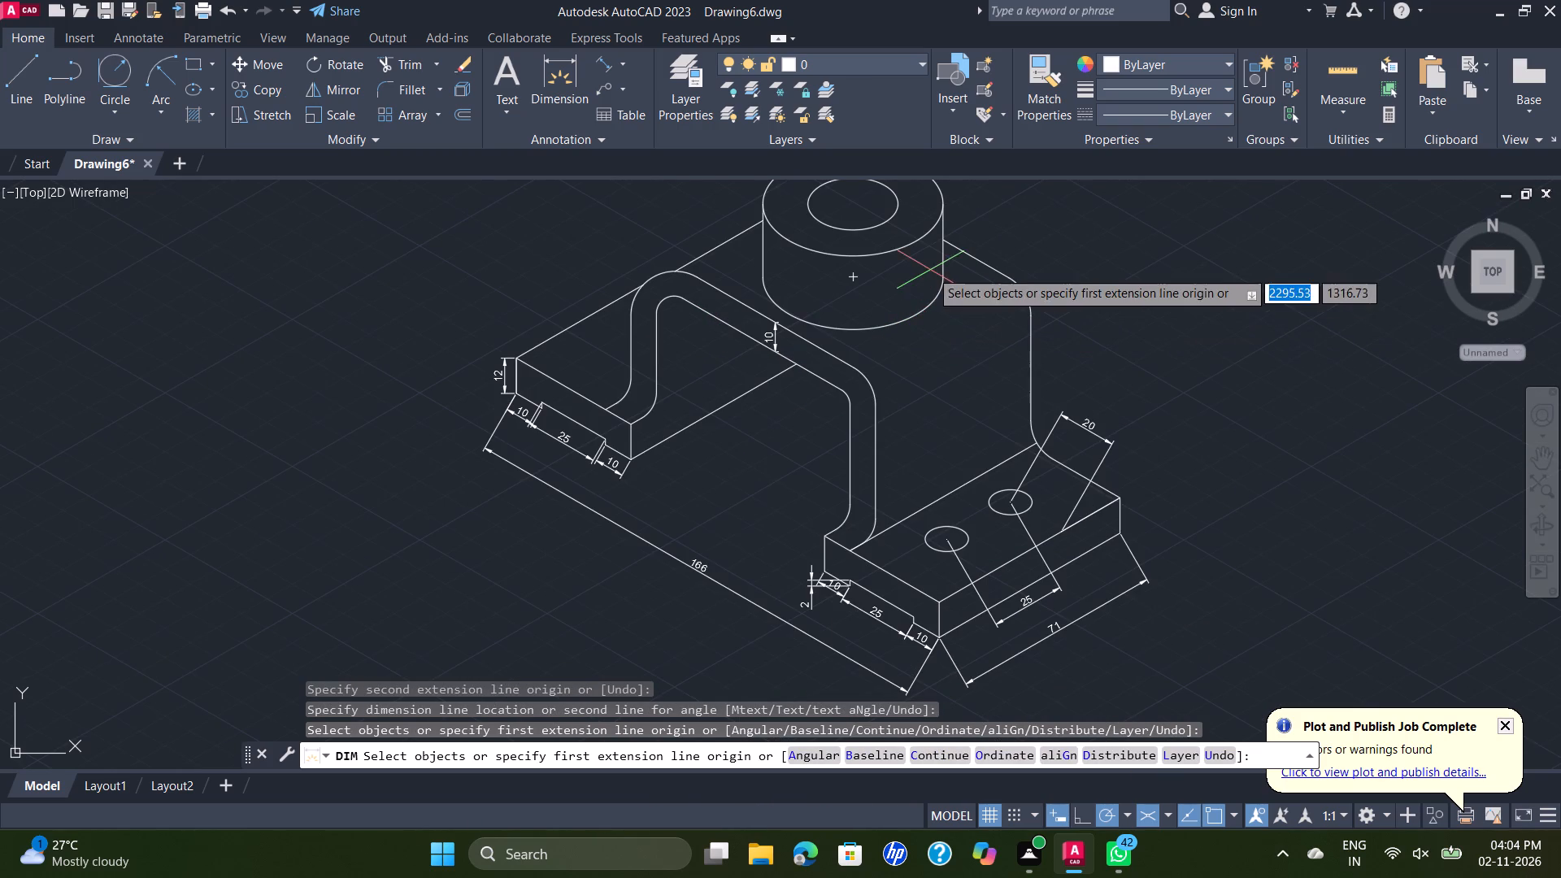
{"action": "key", "text": "space"}
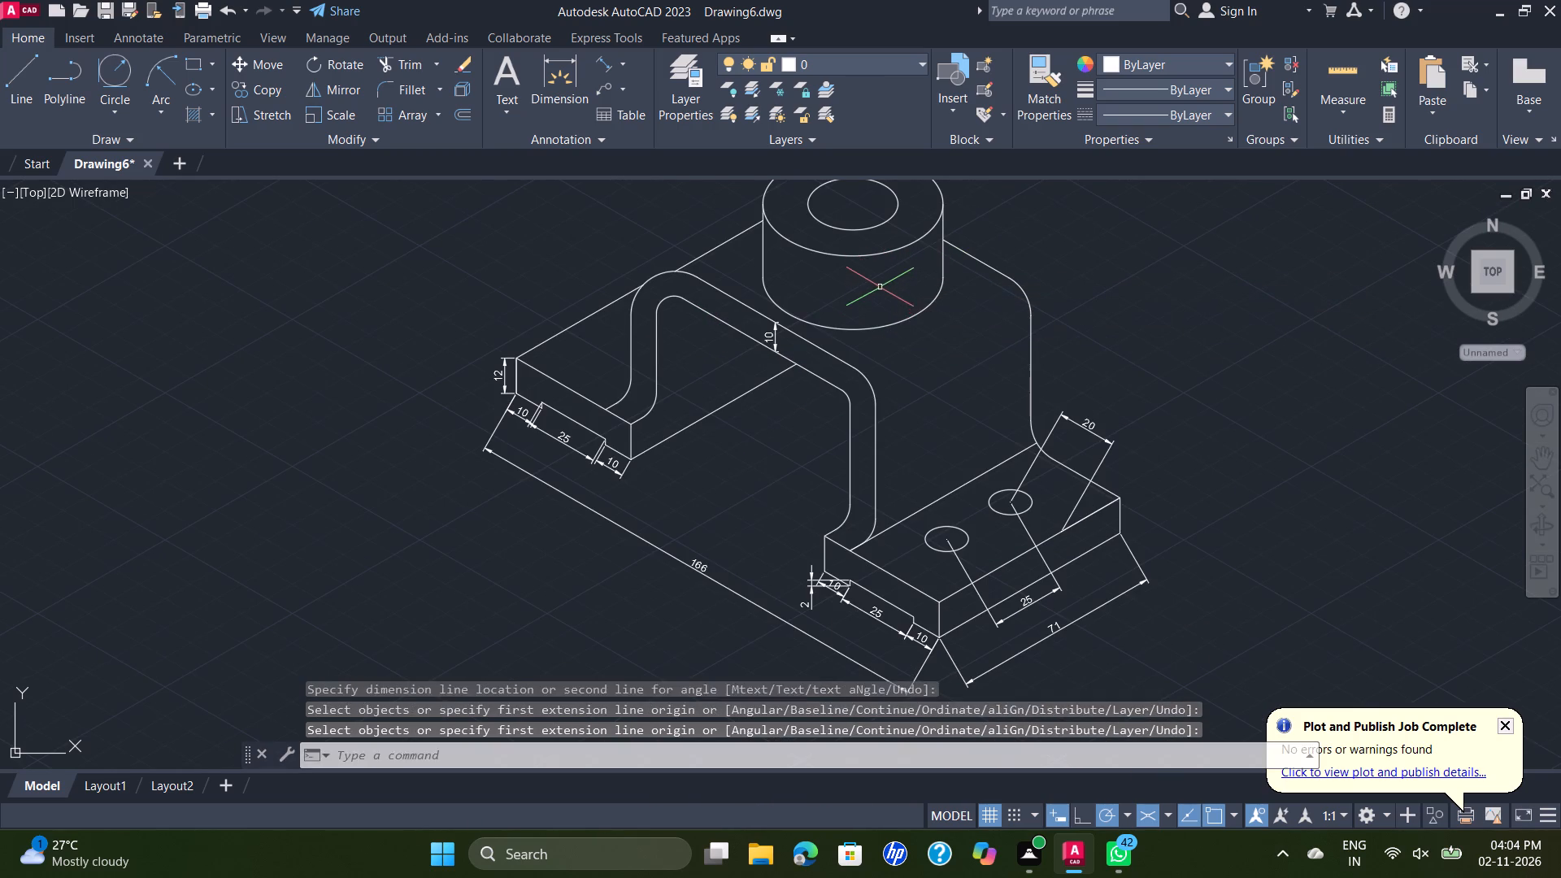
Dimension the boss's height vertically between its top rim and lower curve, placing the dimension on the cylinder's side.
{"action": "key", "text": "space"}
{"action": "left_click", "coordinate": [926, 237]}
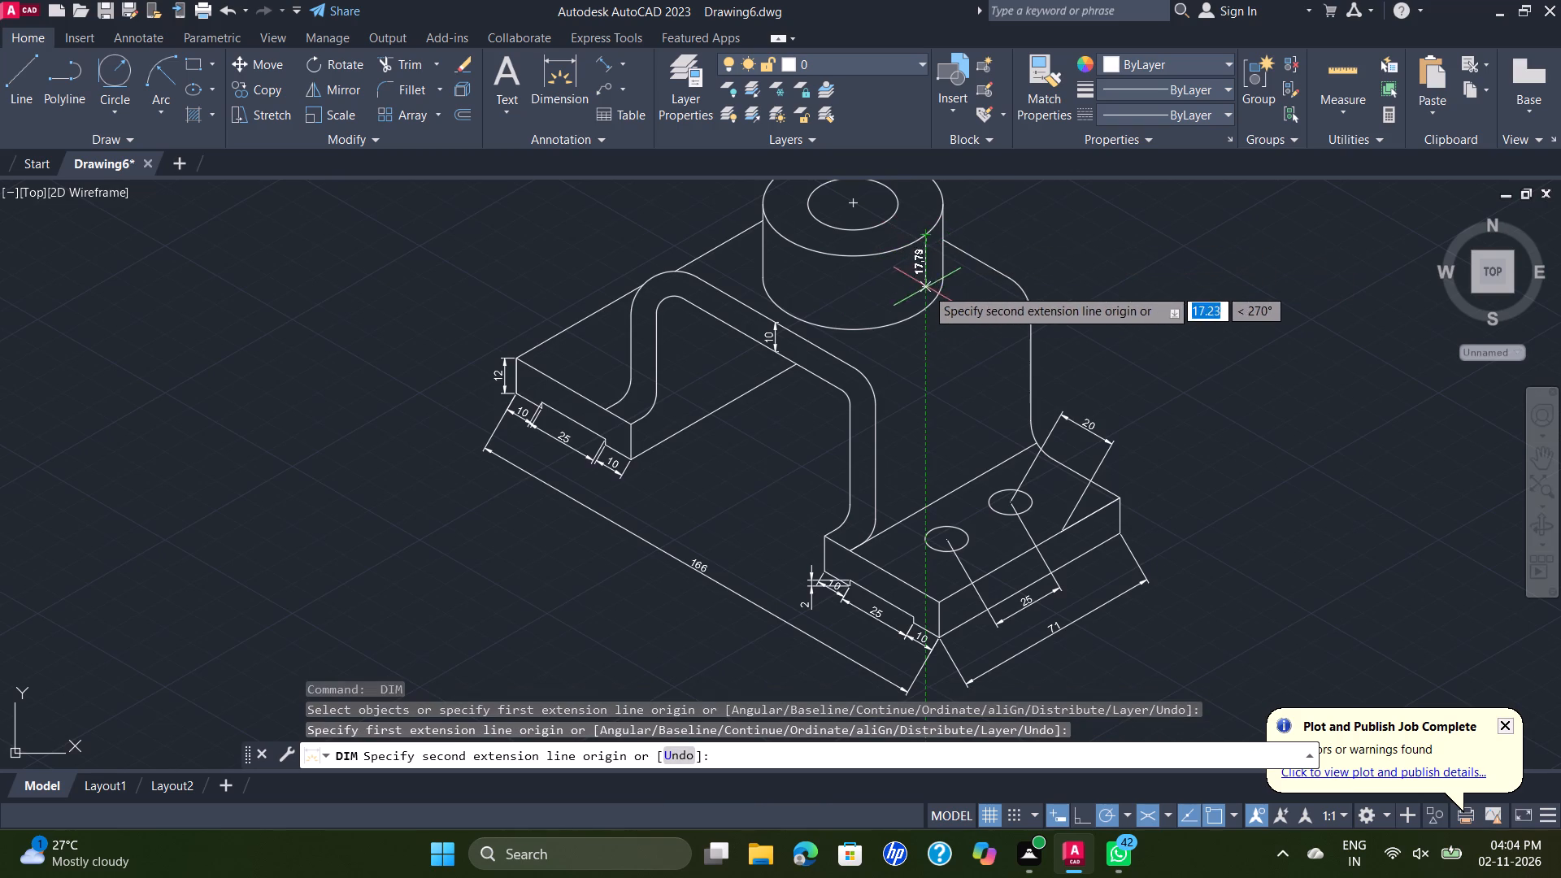
{"action": "left_click", "coordinate": [923, 312]}
{"action": "left_click", "coordinate": [923, 312]}
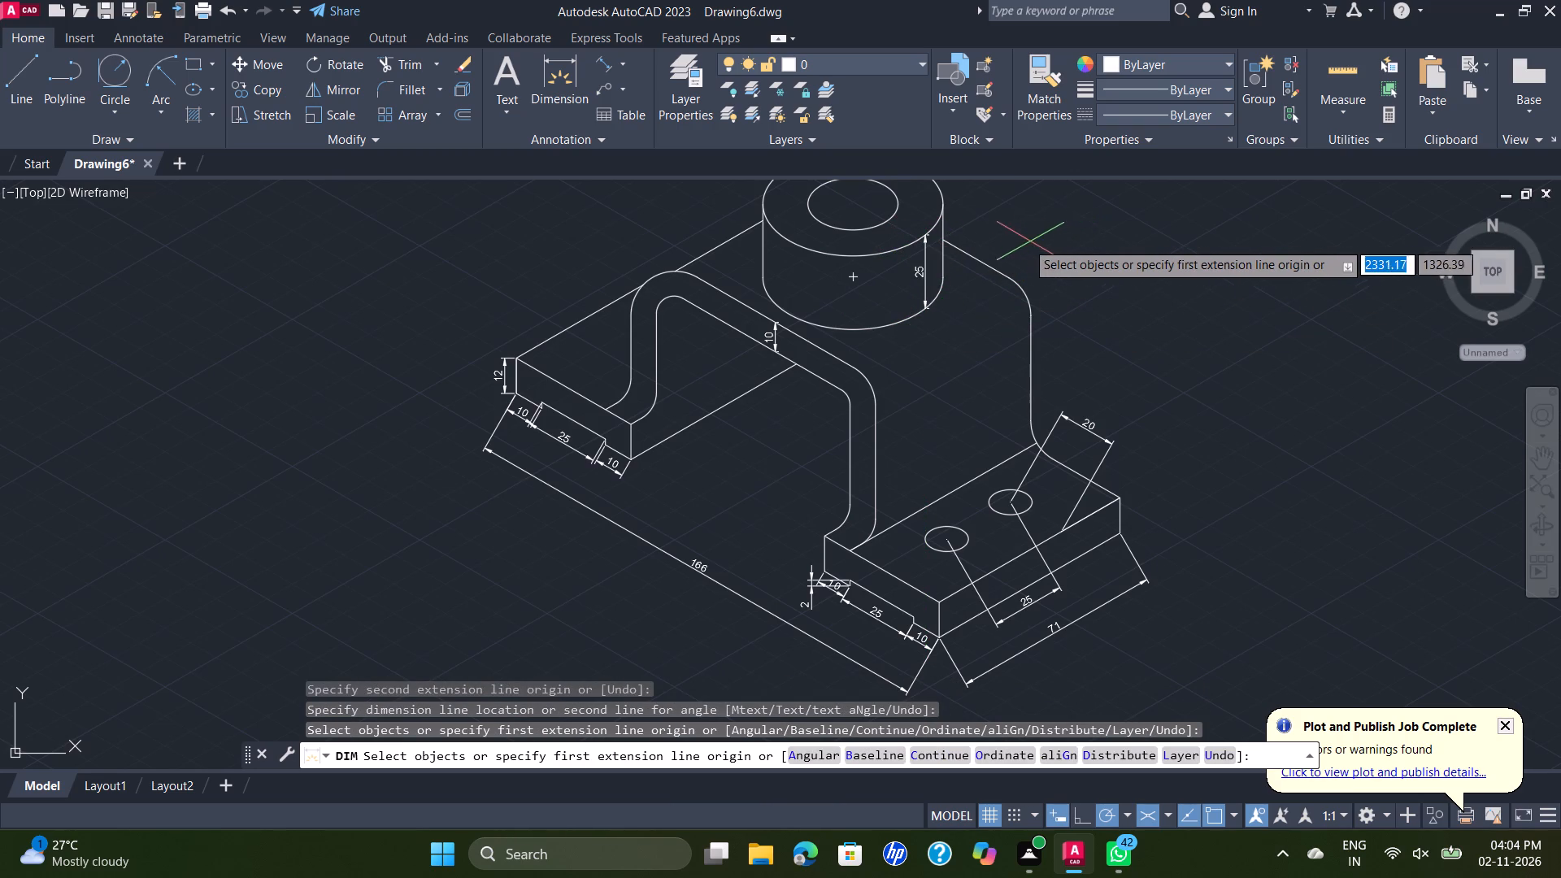
{"action": "scroll", "coordinate": [1007, 245], "scroll_direction": "down", "scroll_amount": 1}
{"action": "middle_click_drag", "start_coordinate": [1008, 245], "coordinate": [998, 363]}
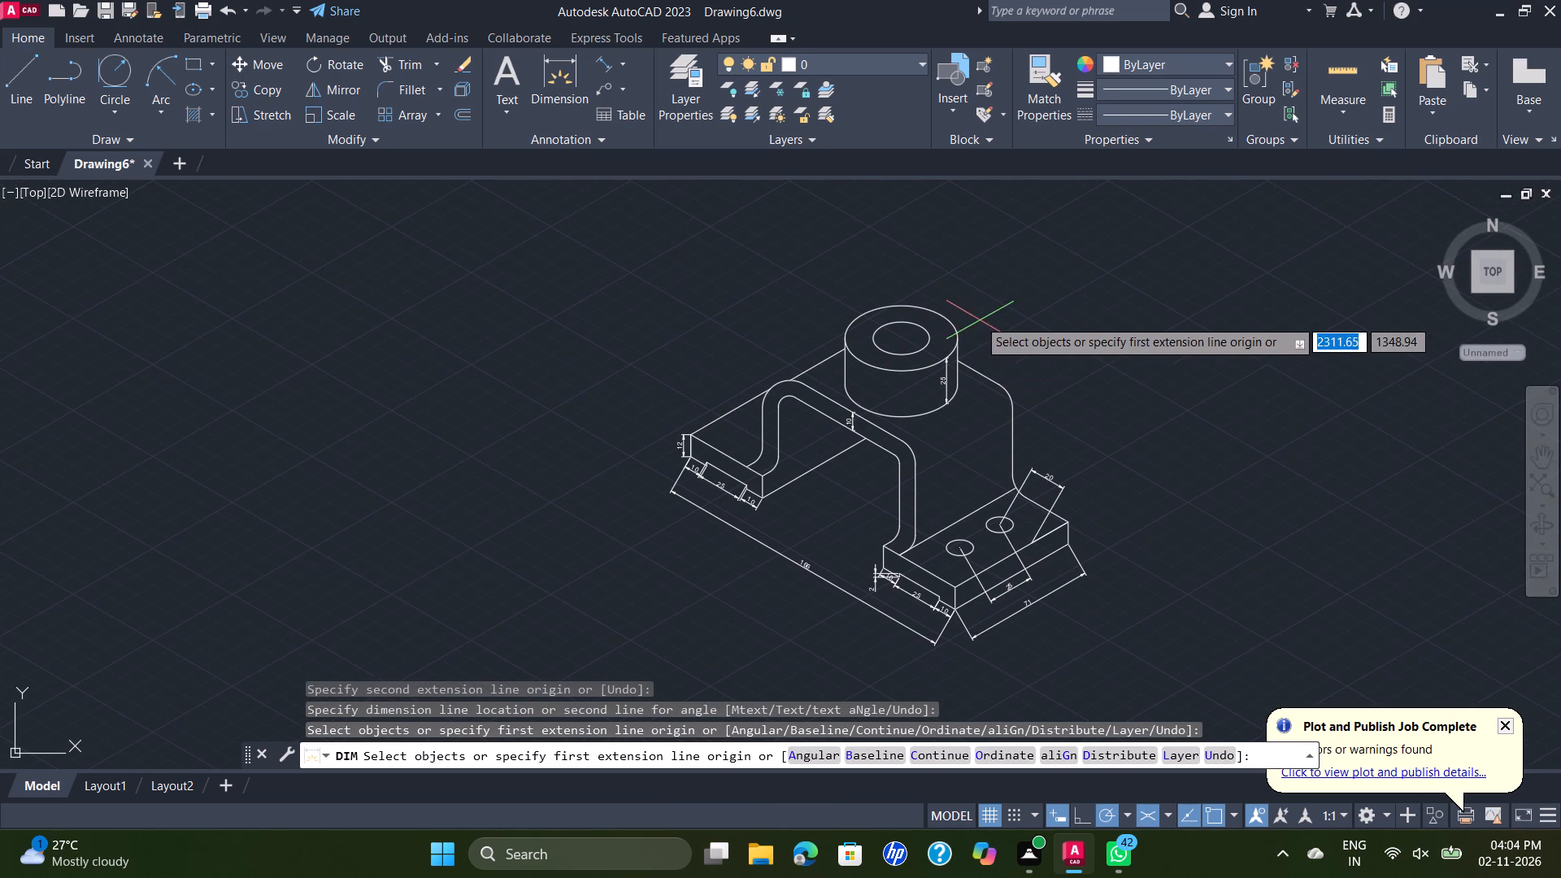
{"action": "key", "text": "space"}
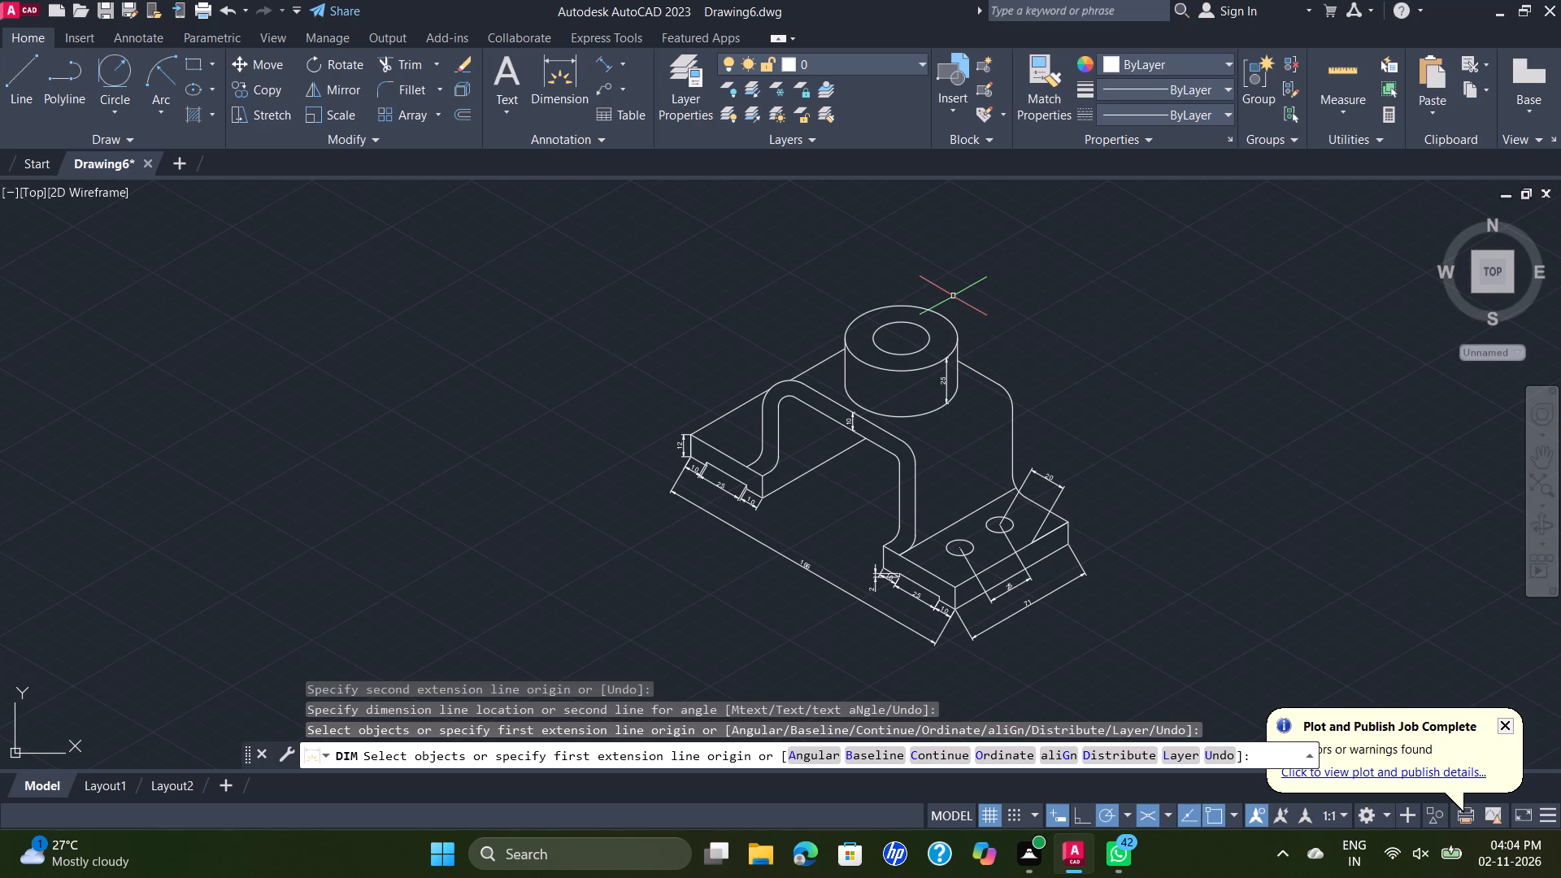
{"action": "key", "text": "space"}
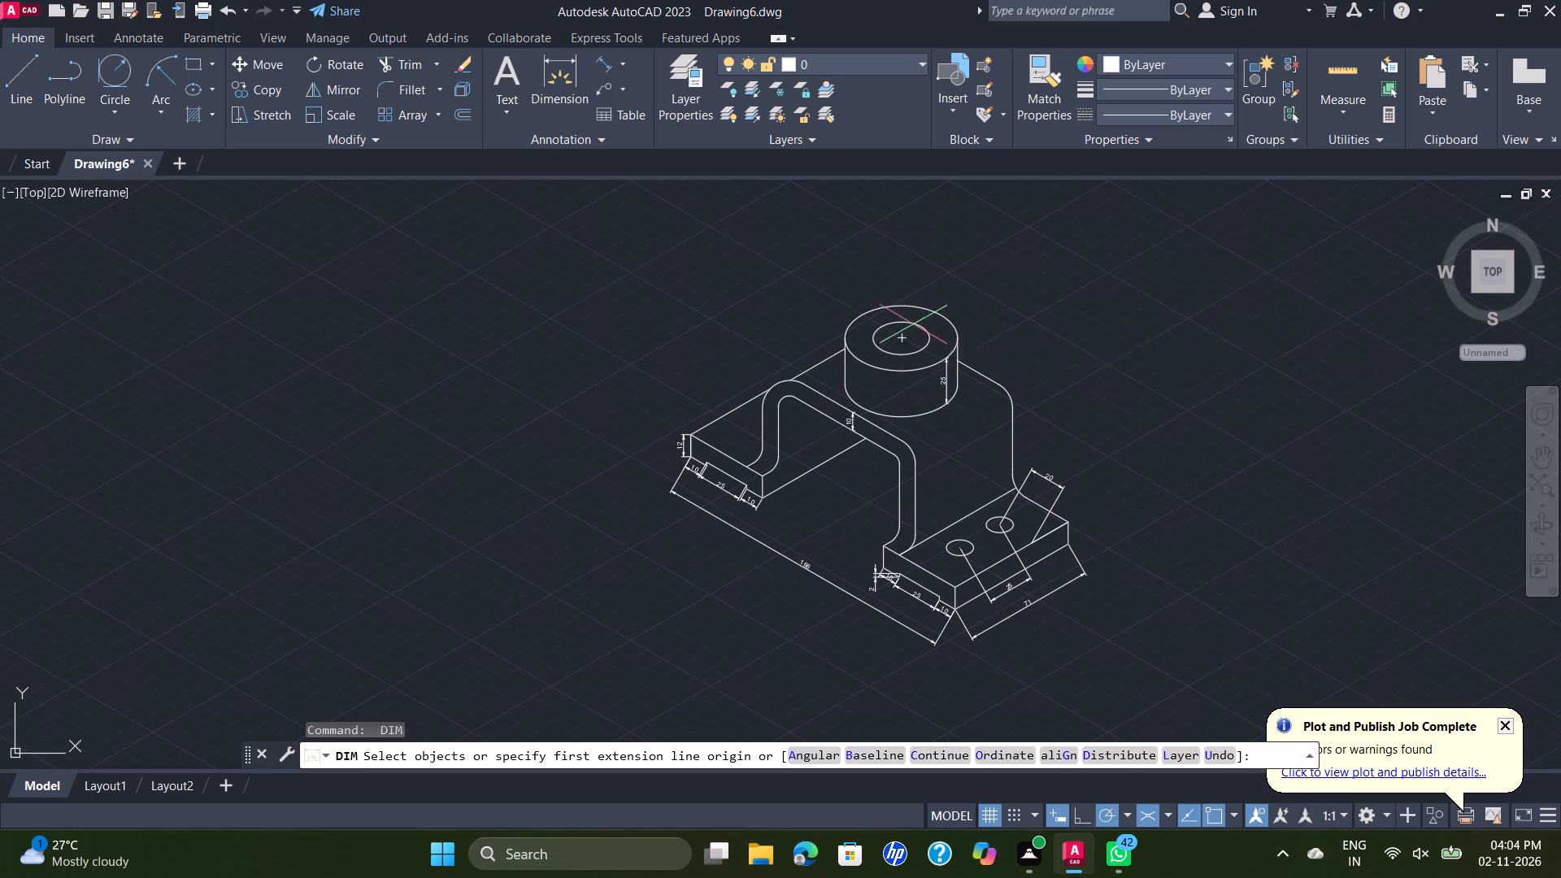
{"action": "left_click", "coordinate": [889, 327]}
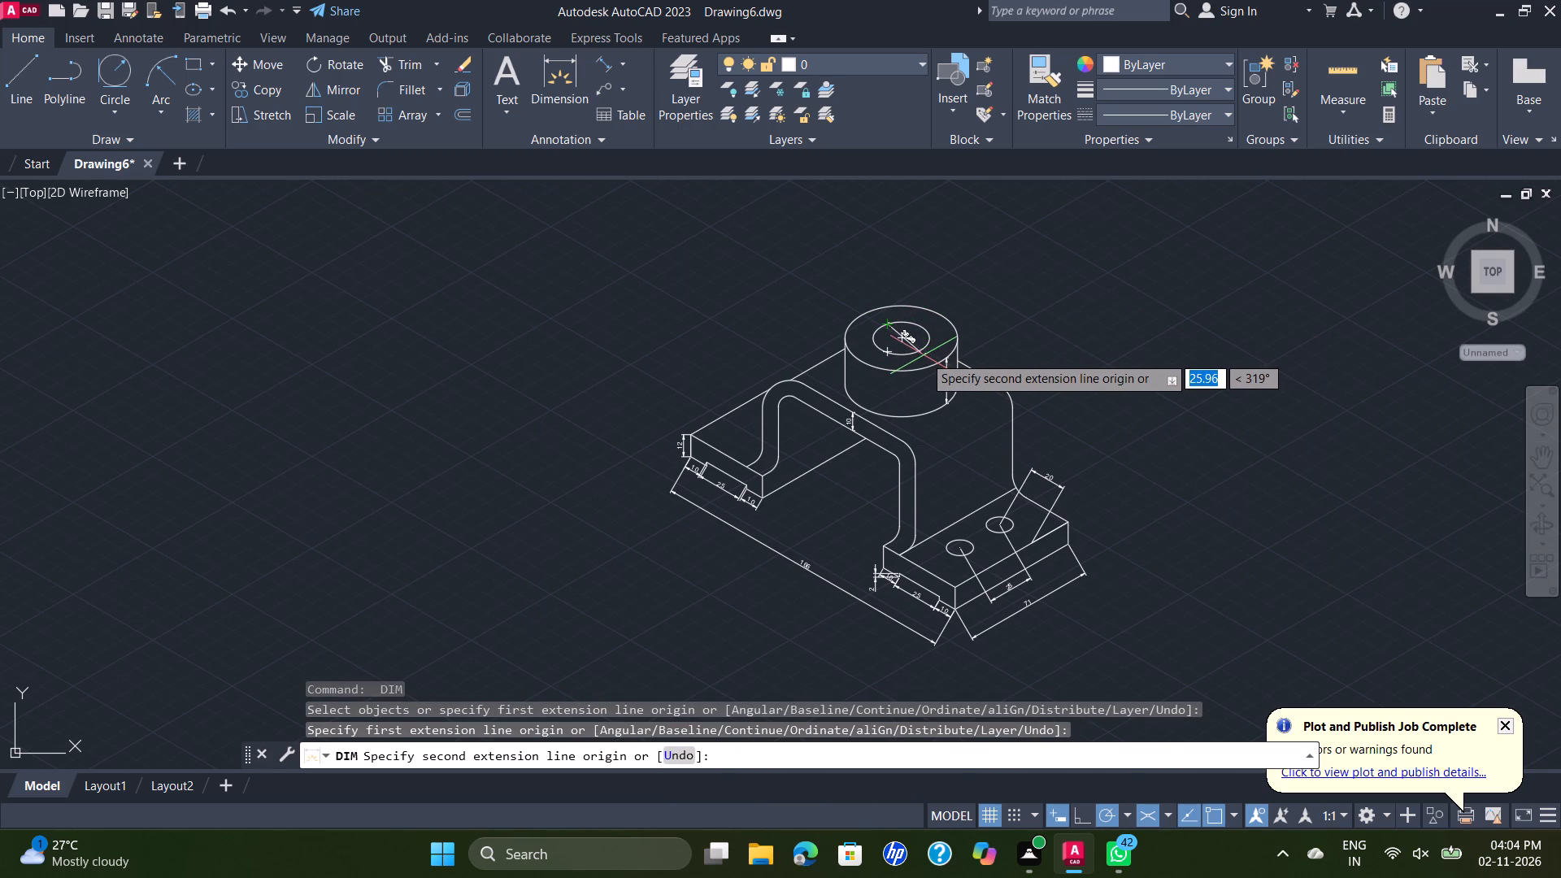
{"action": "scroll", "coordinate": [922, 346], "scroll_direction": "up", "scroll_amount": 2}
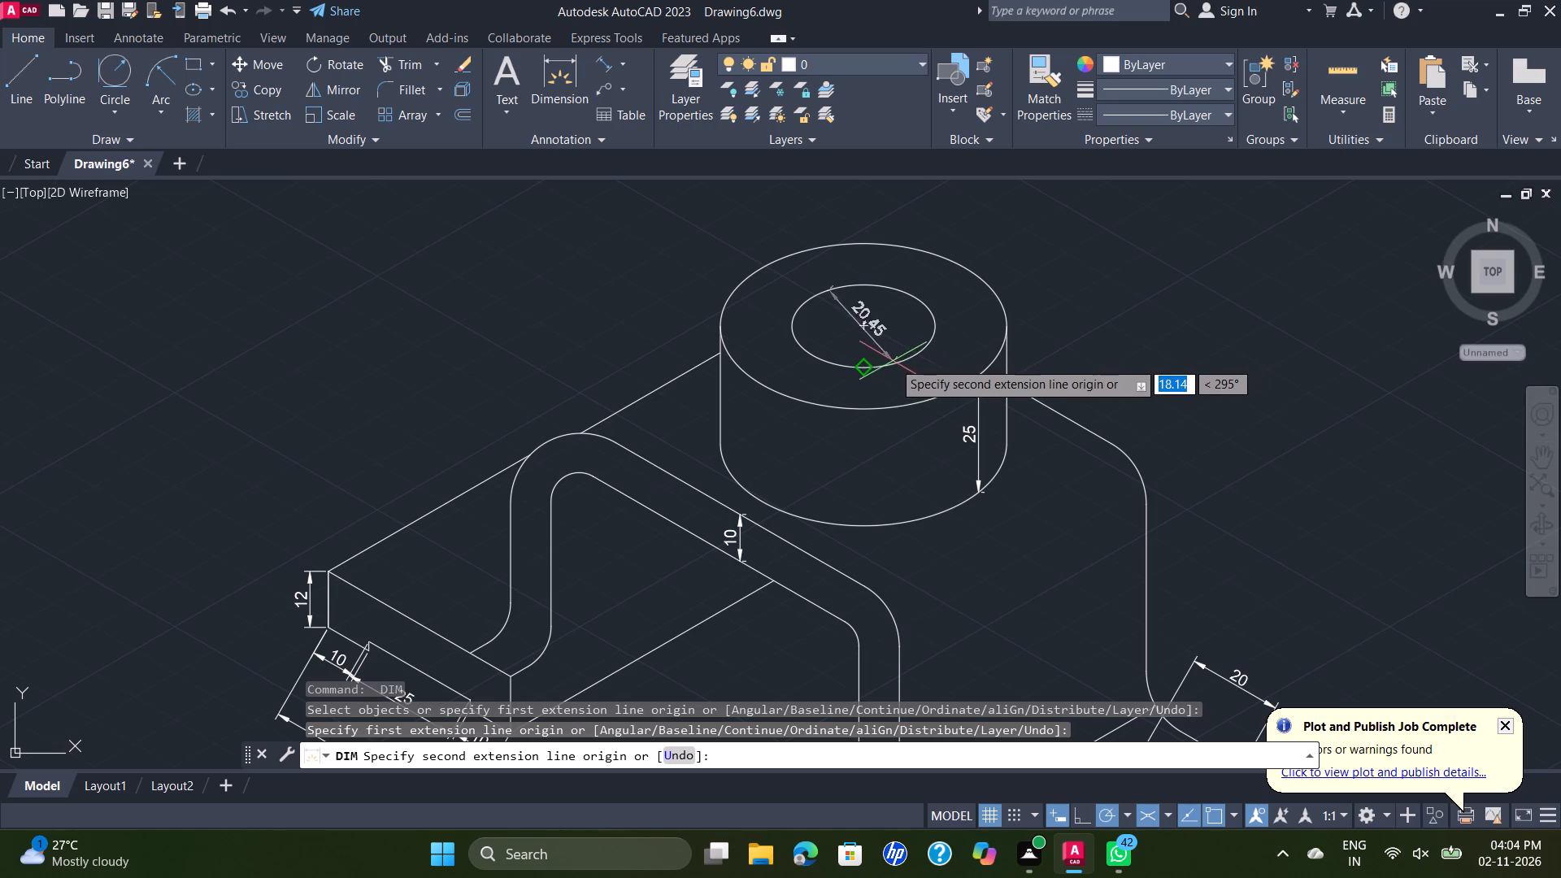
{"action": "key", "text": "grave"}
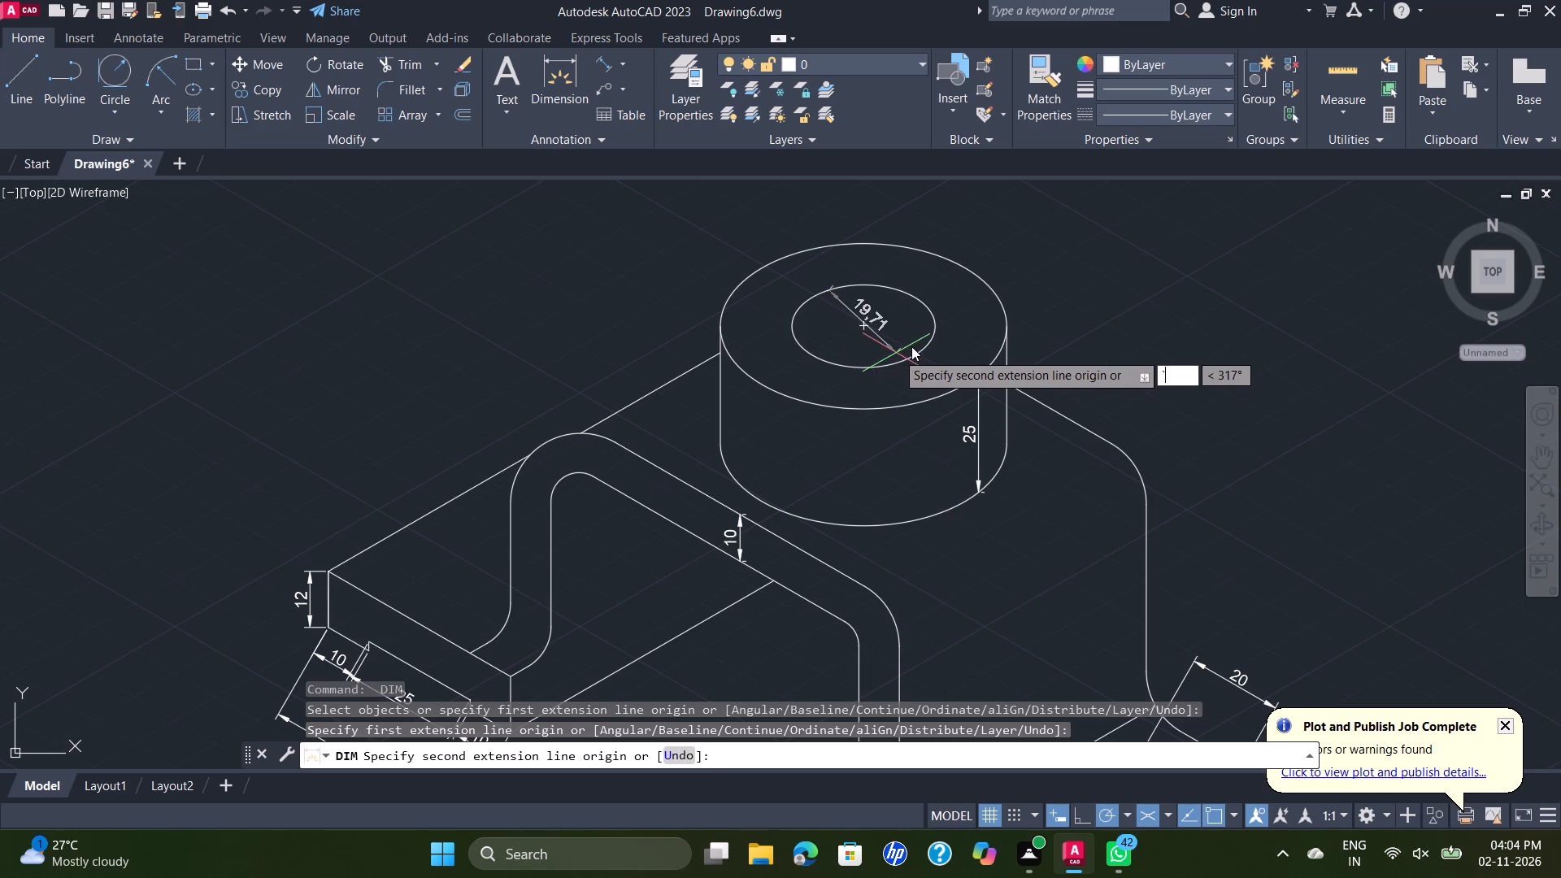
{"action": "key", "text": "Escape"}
Apply a 90-degree oblique angle to the overall length, left foot thickness, and both feet's front segment dimensions.
{"action": "scroll", "coordinate": [1032, 282], "scroll_direction": "down", "scroll_amount": 1}
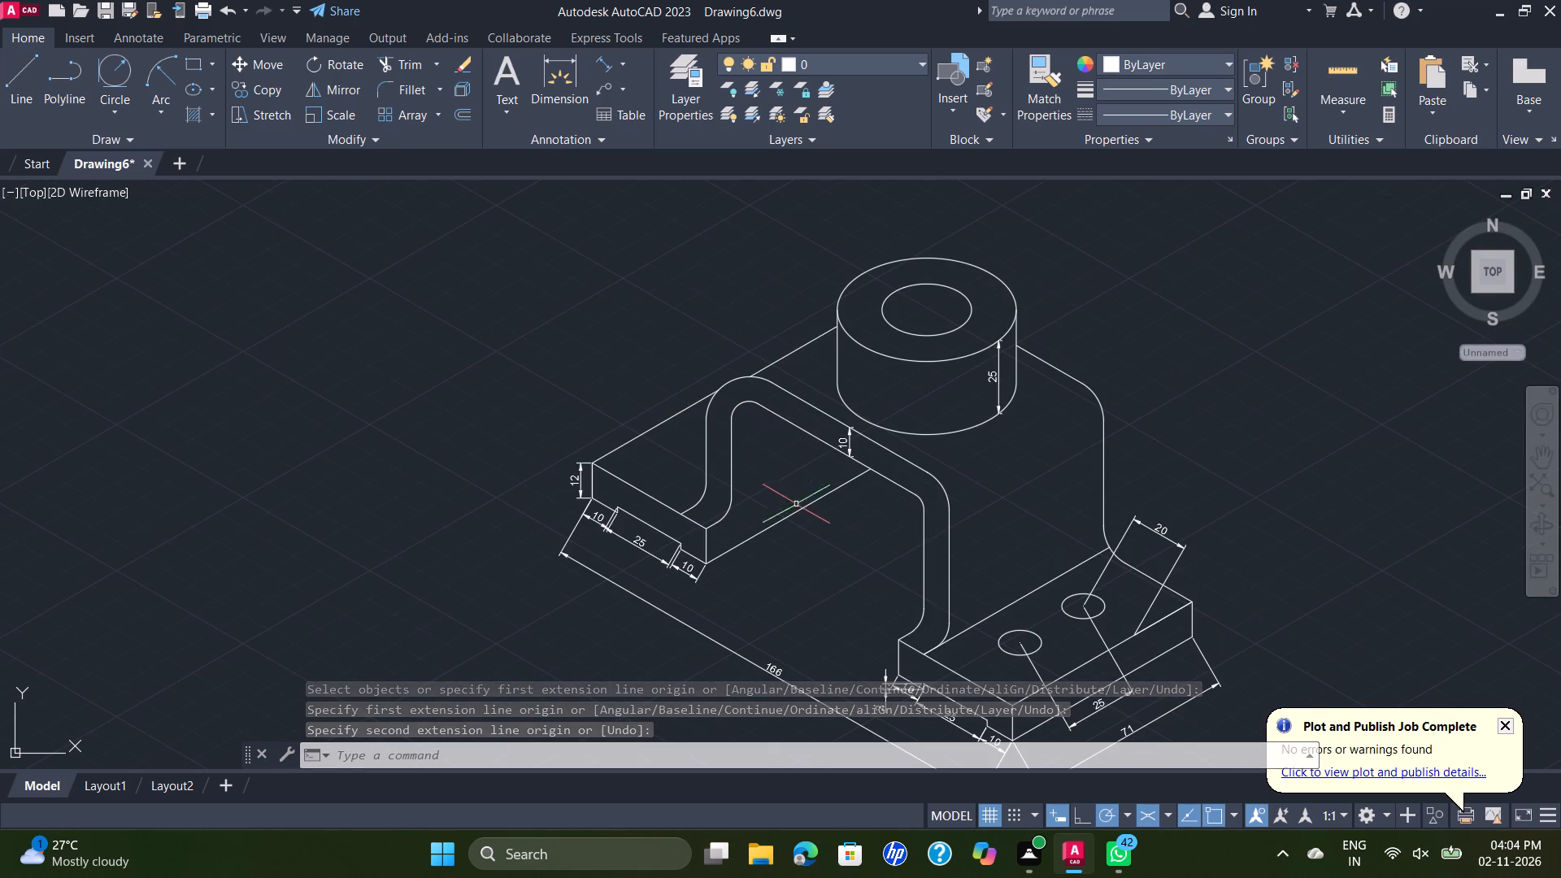
{"action": "scroll", "coordinate": [799, 517], "scroll_direction": "down", "scroll_amount": 1}
{"action": "middle_click_drag", "start_coordinate": [825, 537], "coordinate": [812, 432]}
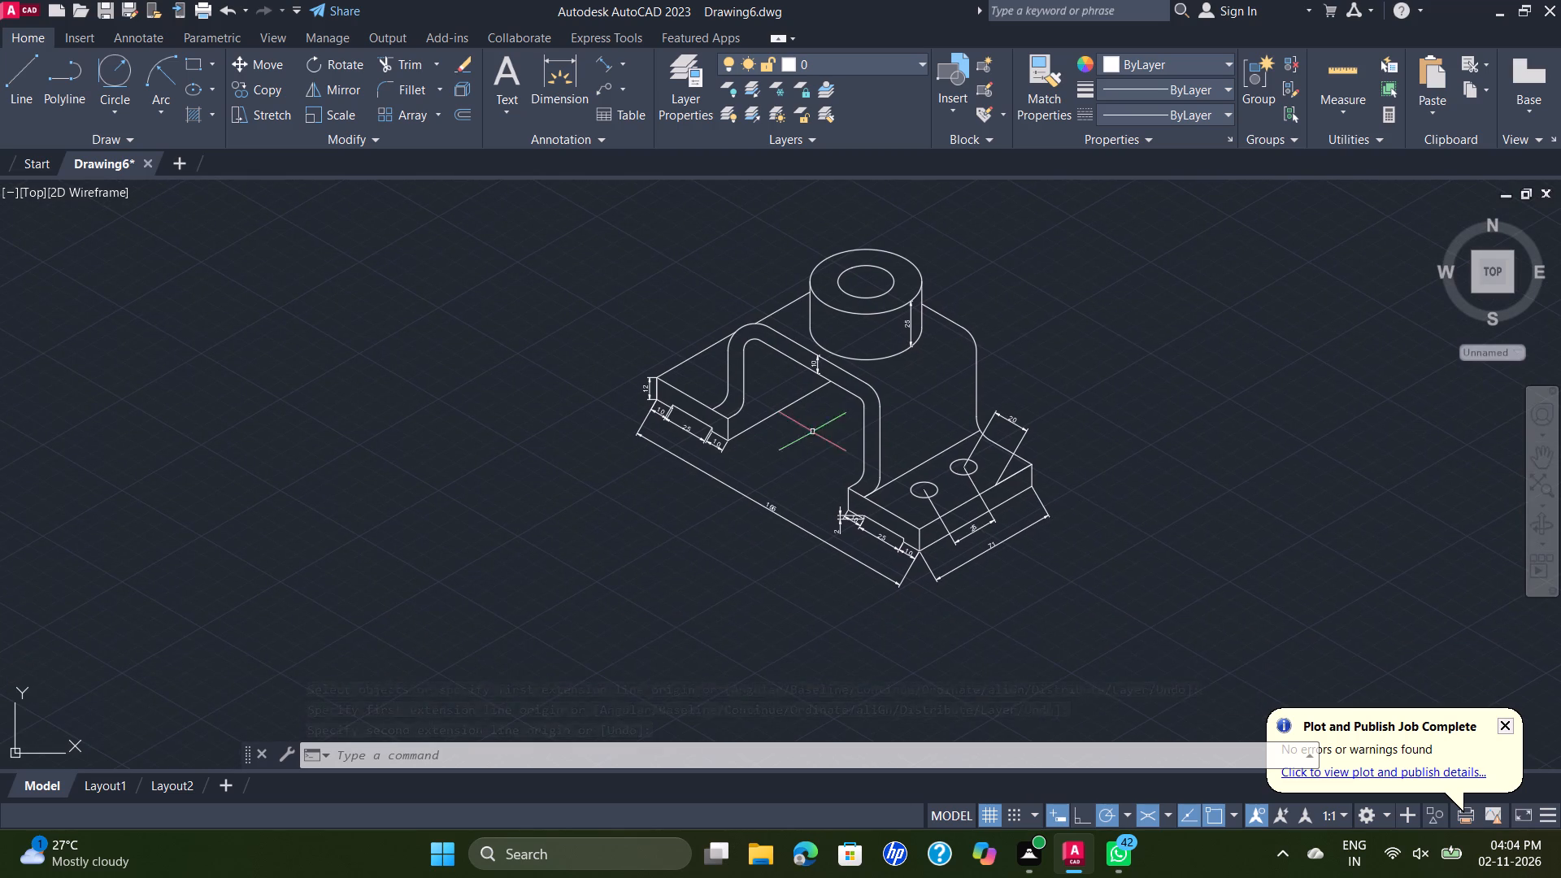
{"action": "left_click", "coordinate": [647, 389]}
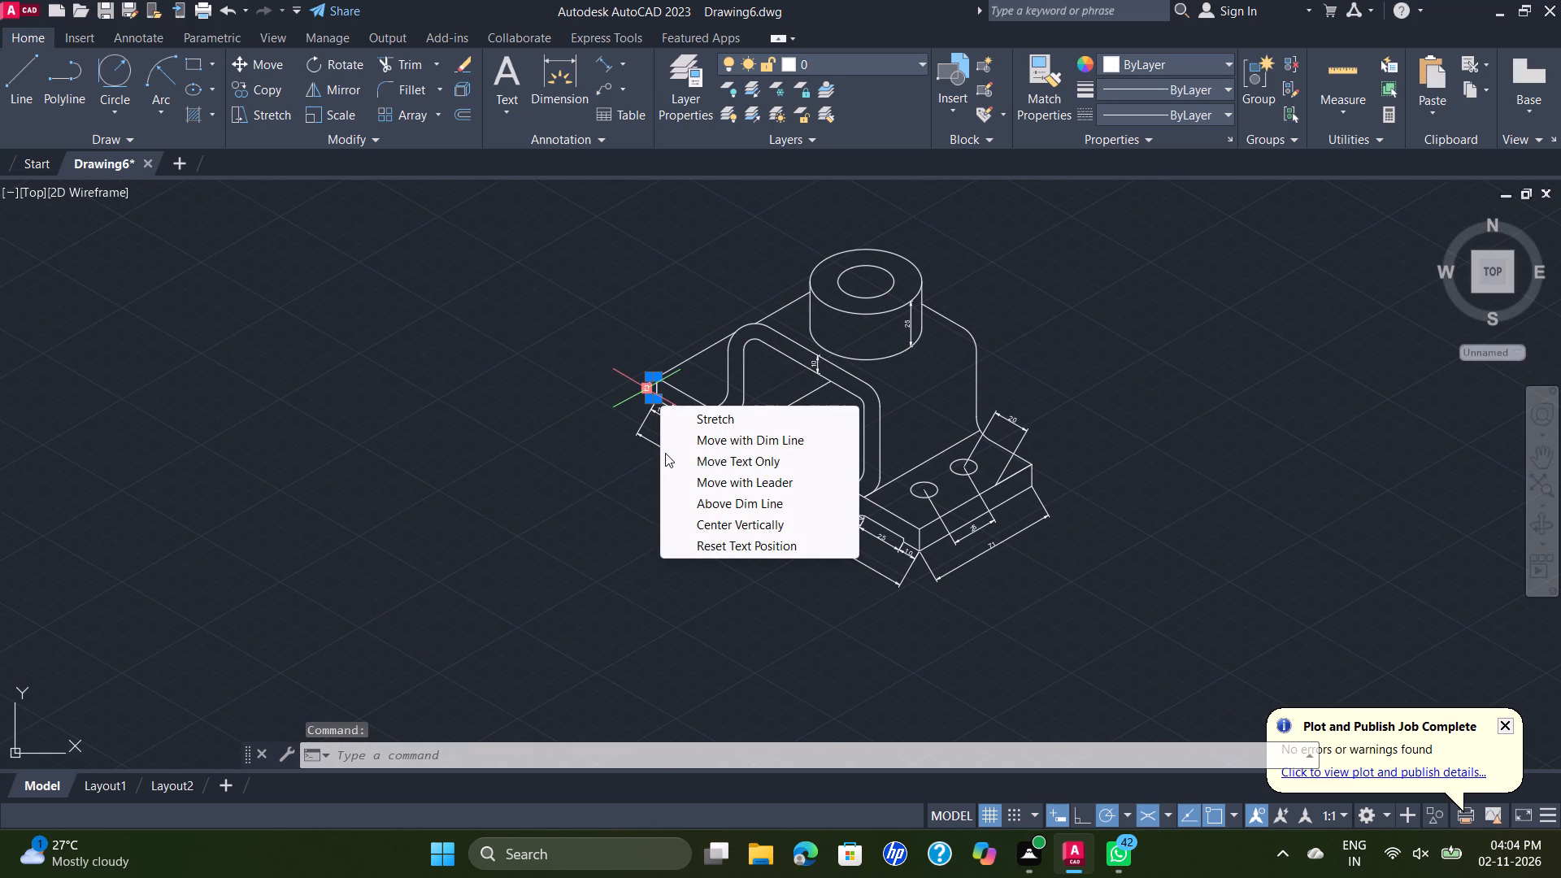
{"action": "left_click", "coordinate": [627, 475]}
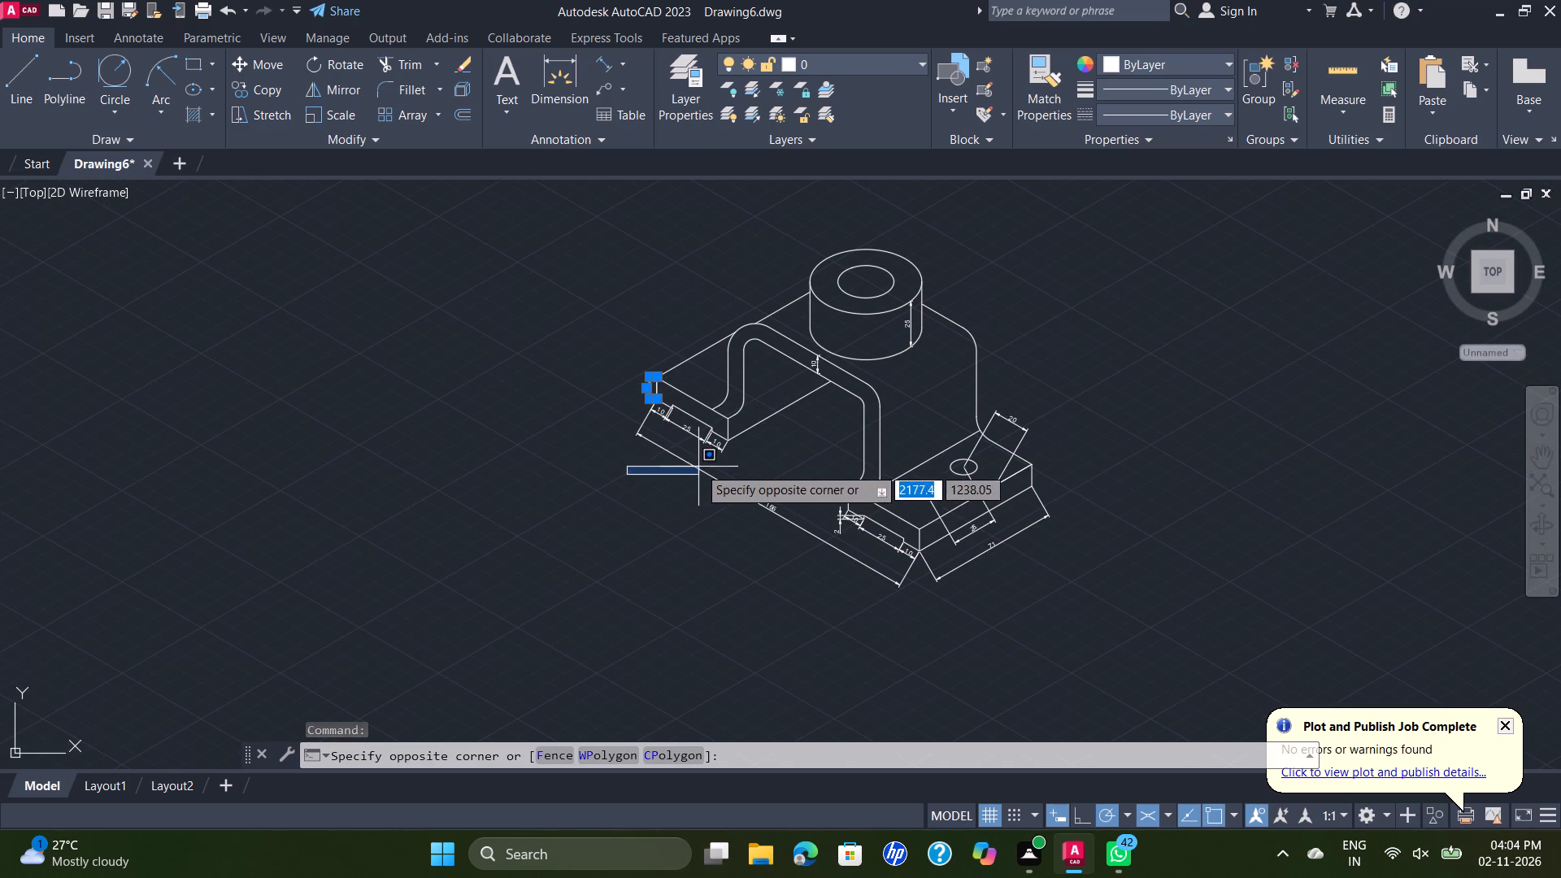
{"action": "left_click", "coordinate": [714, 459], "text": "shift"}
{"action": "left_click_drag", "start_coordinate": [747, 455], "coordinate": [736, 454], "text": "shift"}
{"action": "left_click", "coordinate": [663, 447], "text": "shift"}
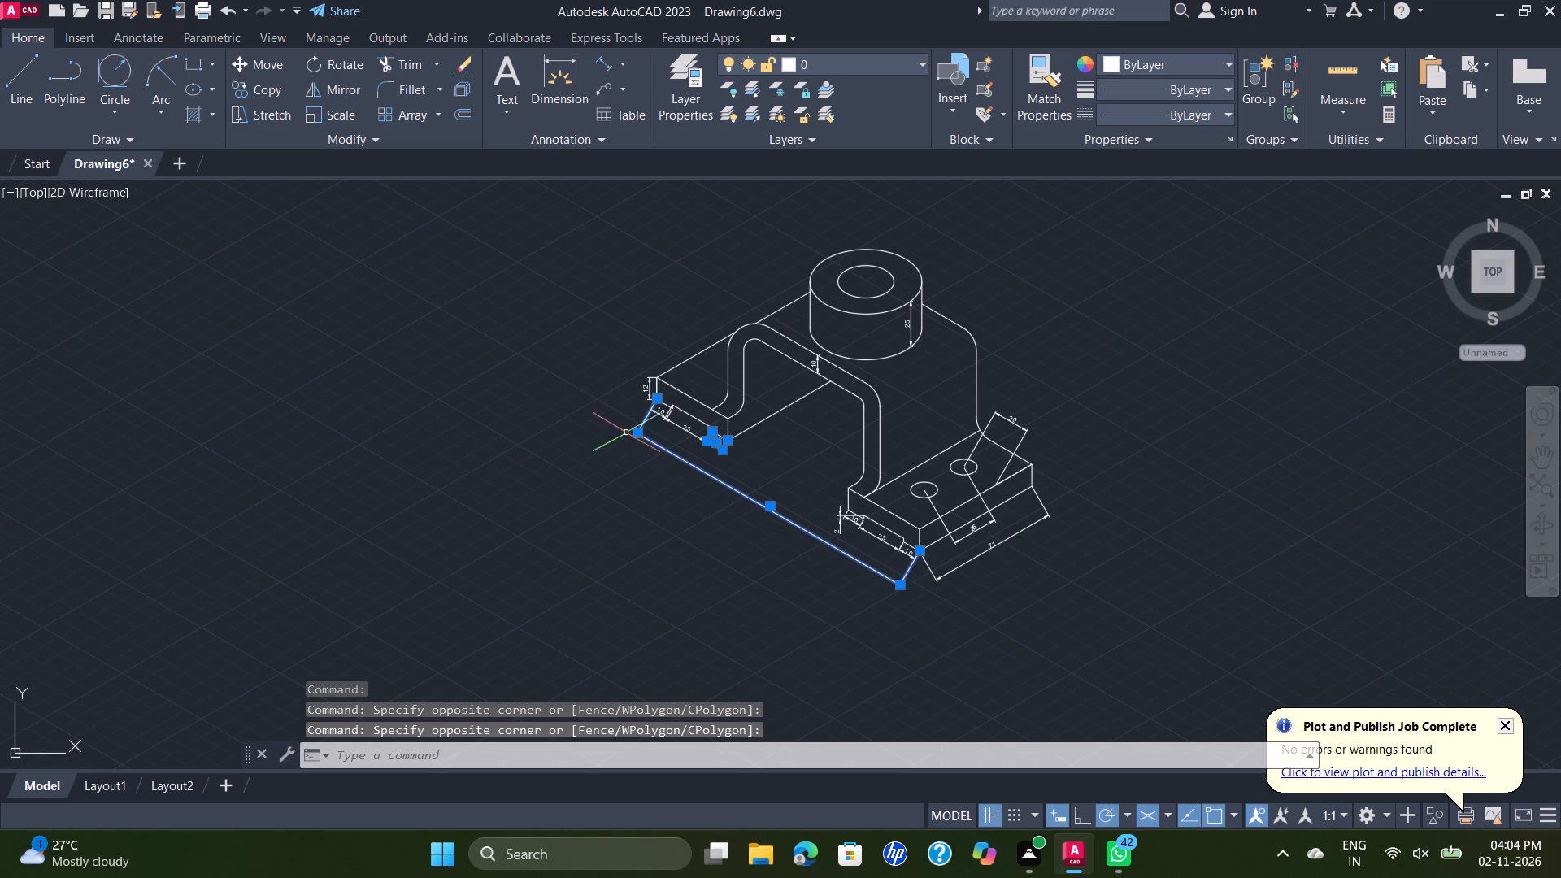
{"action": "left_click", "coordinate": [641, 387], "text": "shift"}
{"action": "left_click", "coordinate": [665, 415], "text": "shift"}
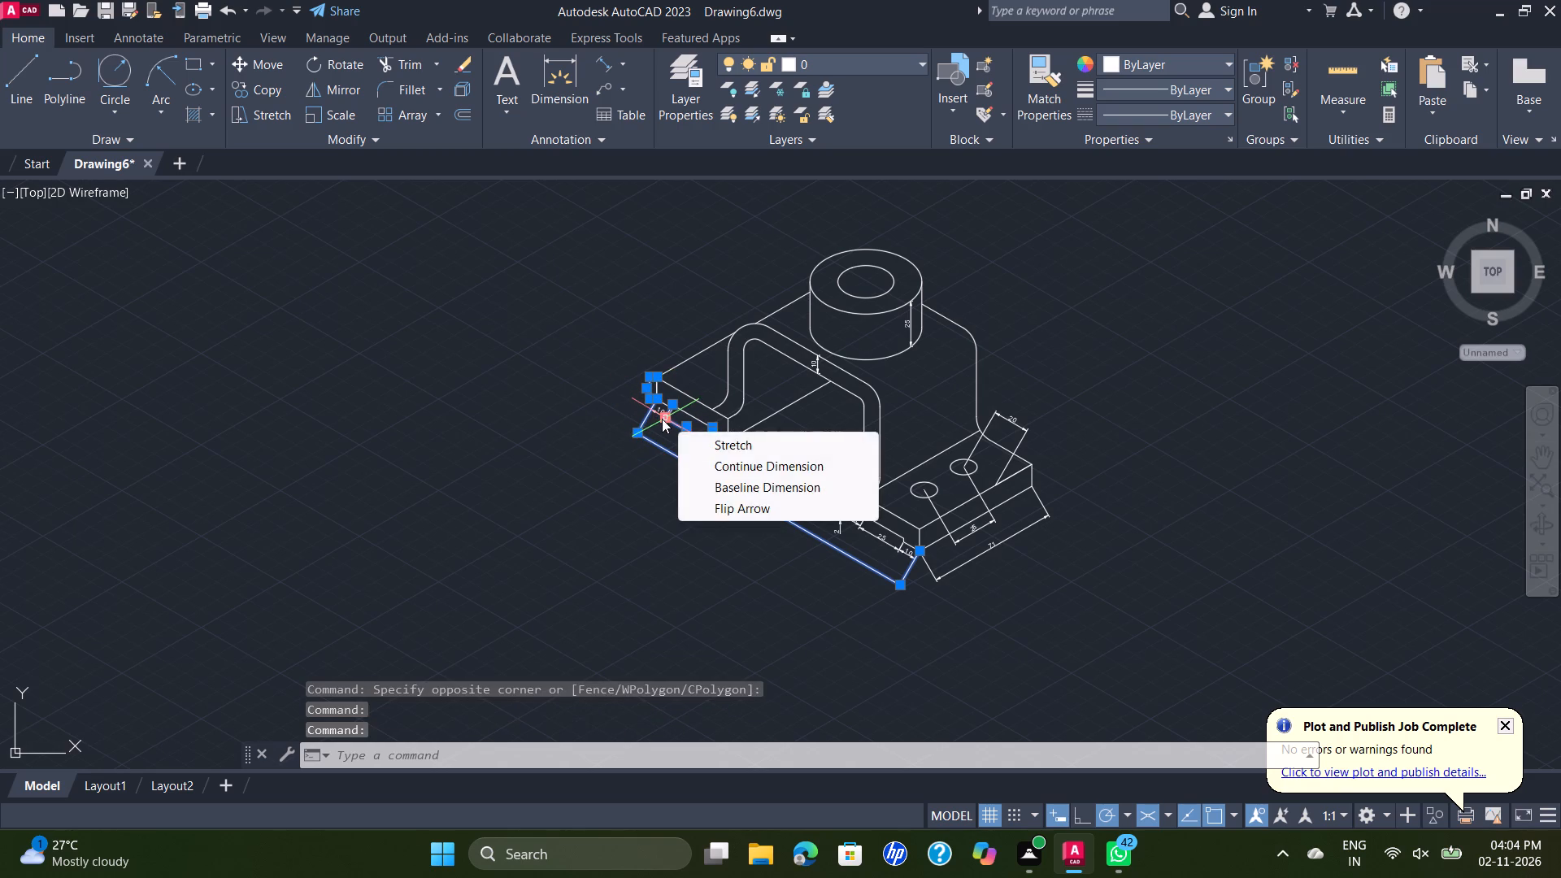
{"action": "left_click", "coordinate": [657, 412], "text": "shift"}
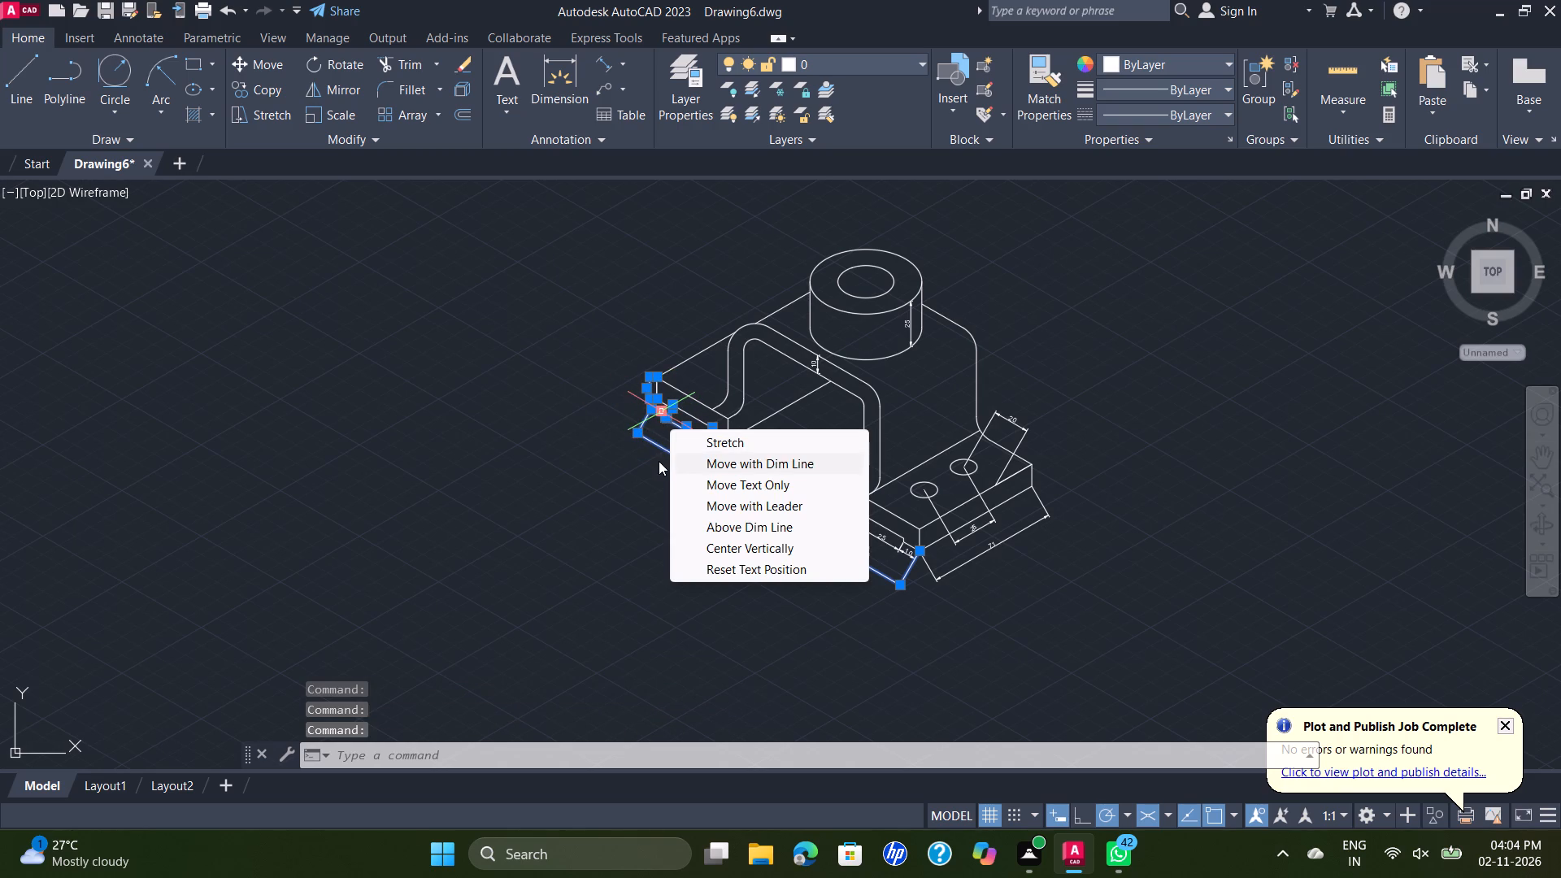
{"action": "left_click", "coordinate": [659, 457], "text": "shift"}
{"action": "scroll", "coordinate": [649, 390], "scroll_direction": "up", "scroll_amount": 2, "text": "shift"}
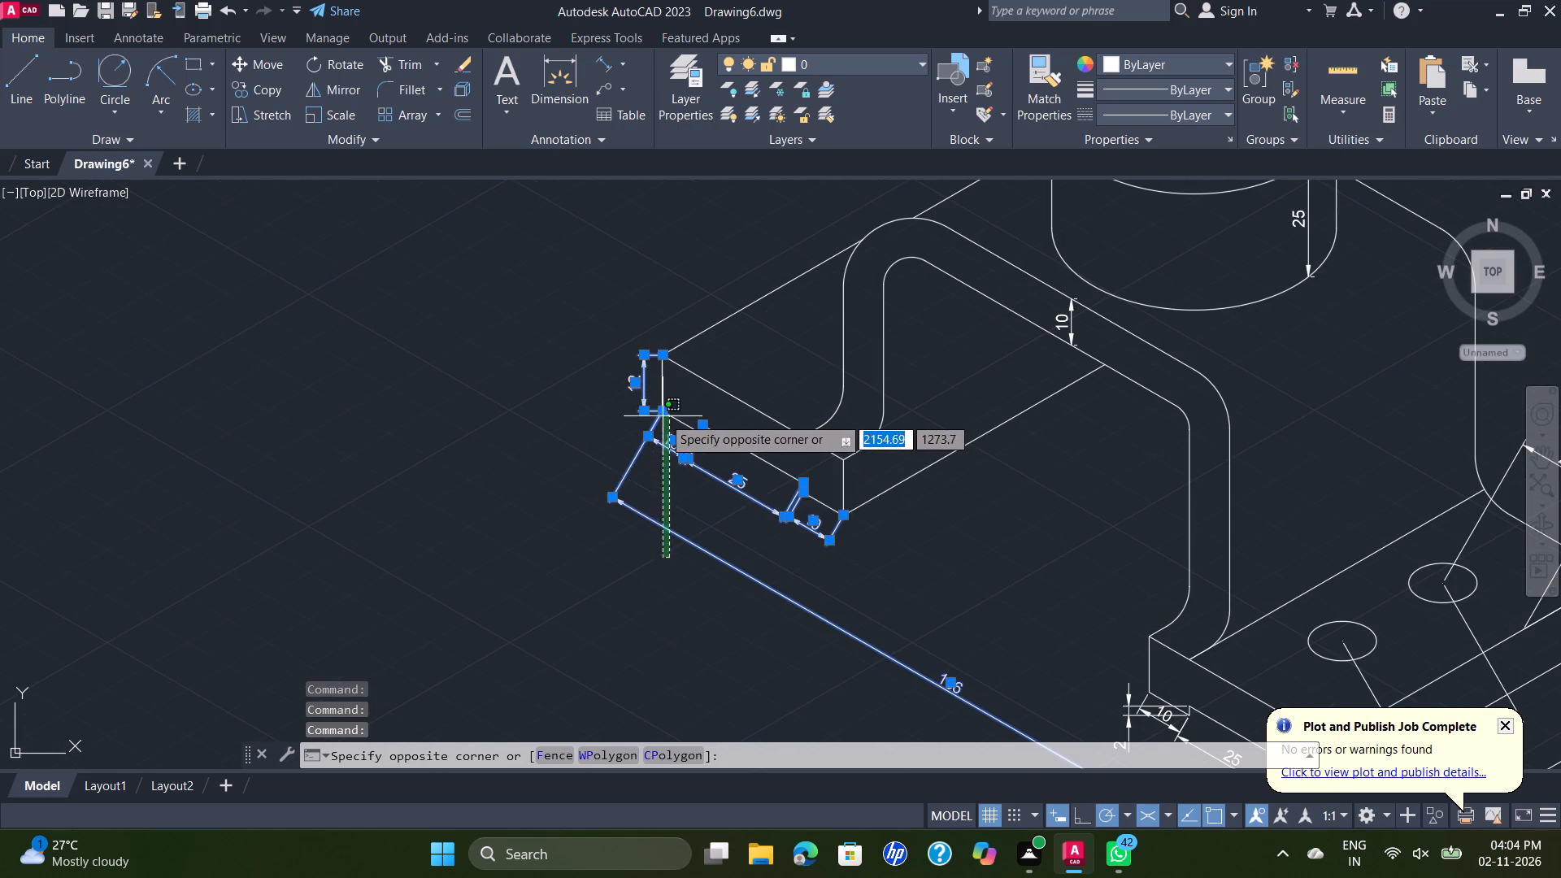
{"action": "left_click", "coordinate": [597, 480], "text": "shift"}
{"action": "left_click_drag", "start_coordinate": [727, 515], "coordinate": [719, 518], "text": "shift"}
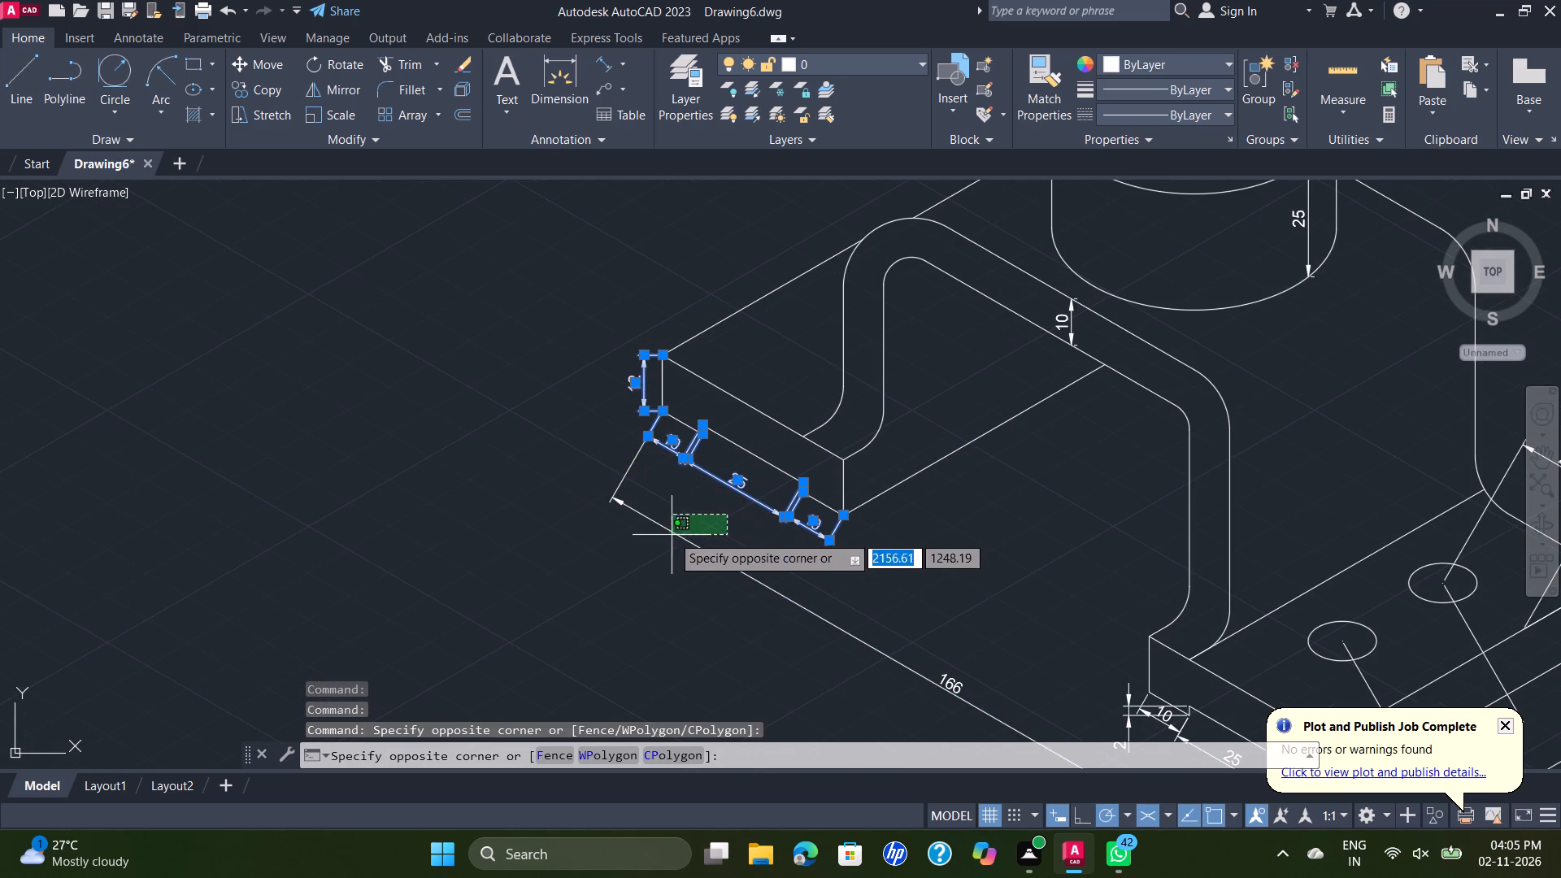
{"action": "left_click", "coordinate": [604, 554], "text": "shift"}
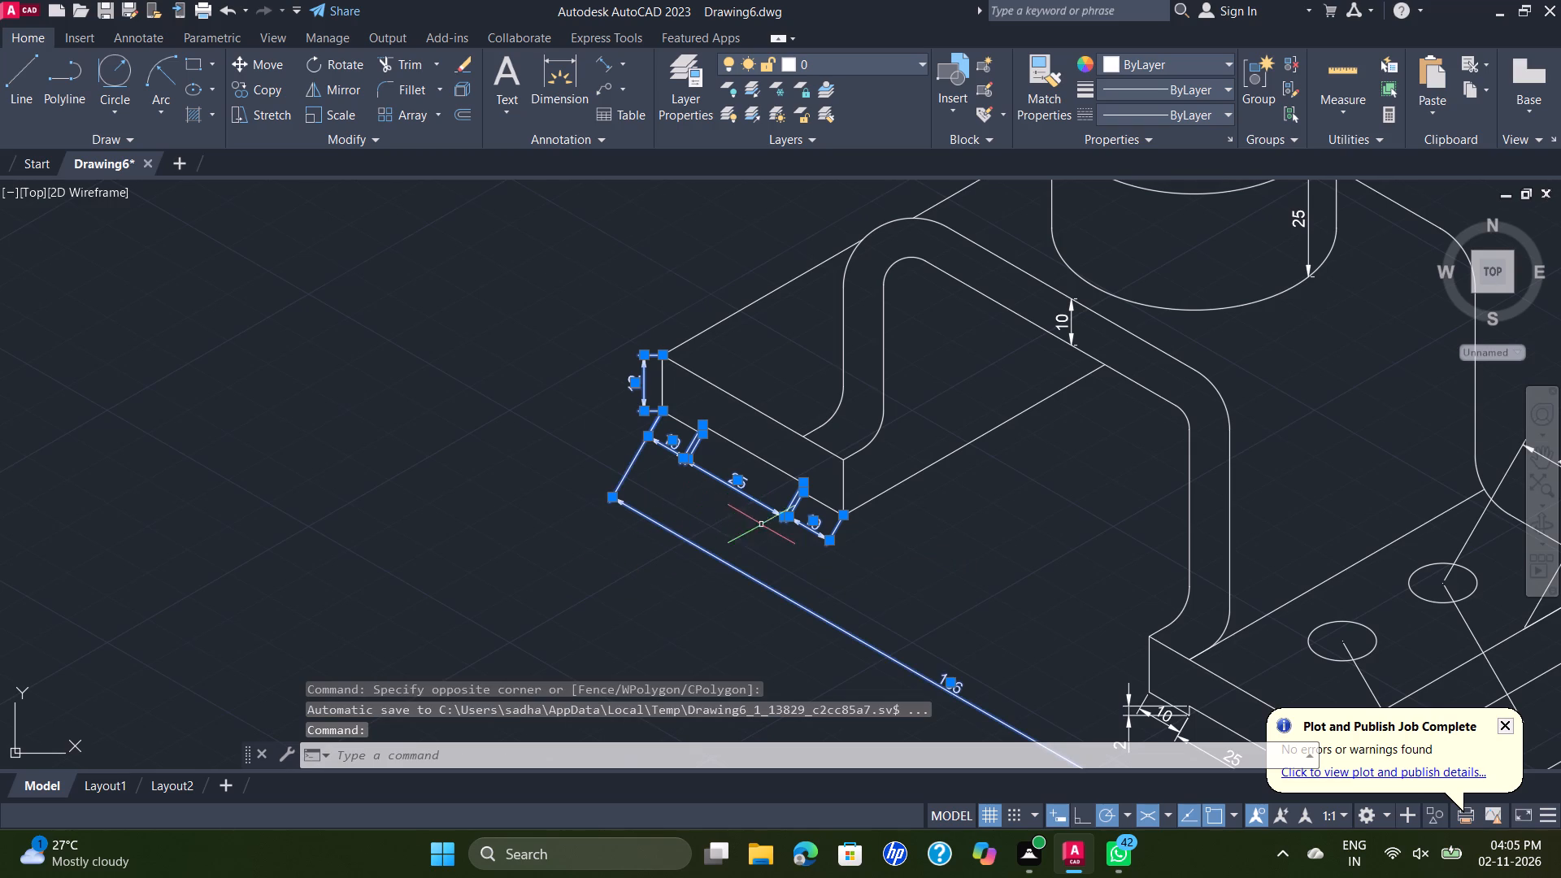
{"action": "scroll", "coordinate": [767, 524], "scroll_direction": "down", "scroll_amount": 4, "text": "shift"}
{"action": "scroll", "coordinate": [885, 567], "scroll_direction": "up", "scroll_amount": 2, "text": "shift"}
{"action": "scroll", "coordinate": [752, 533], "scroll_direction": "up", "scroll_amount": 2, "text": "shift"}
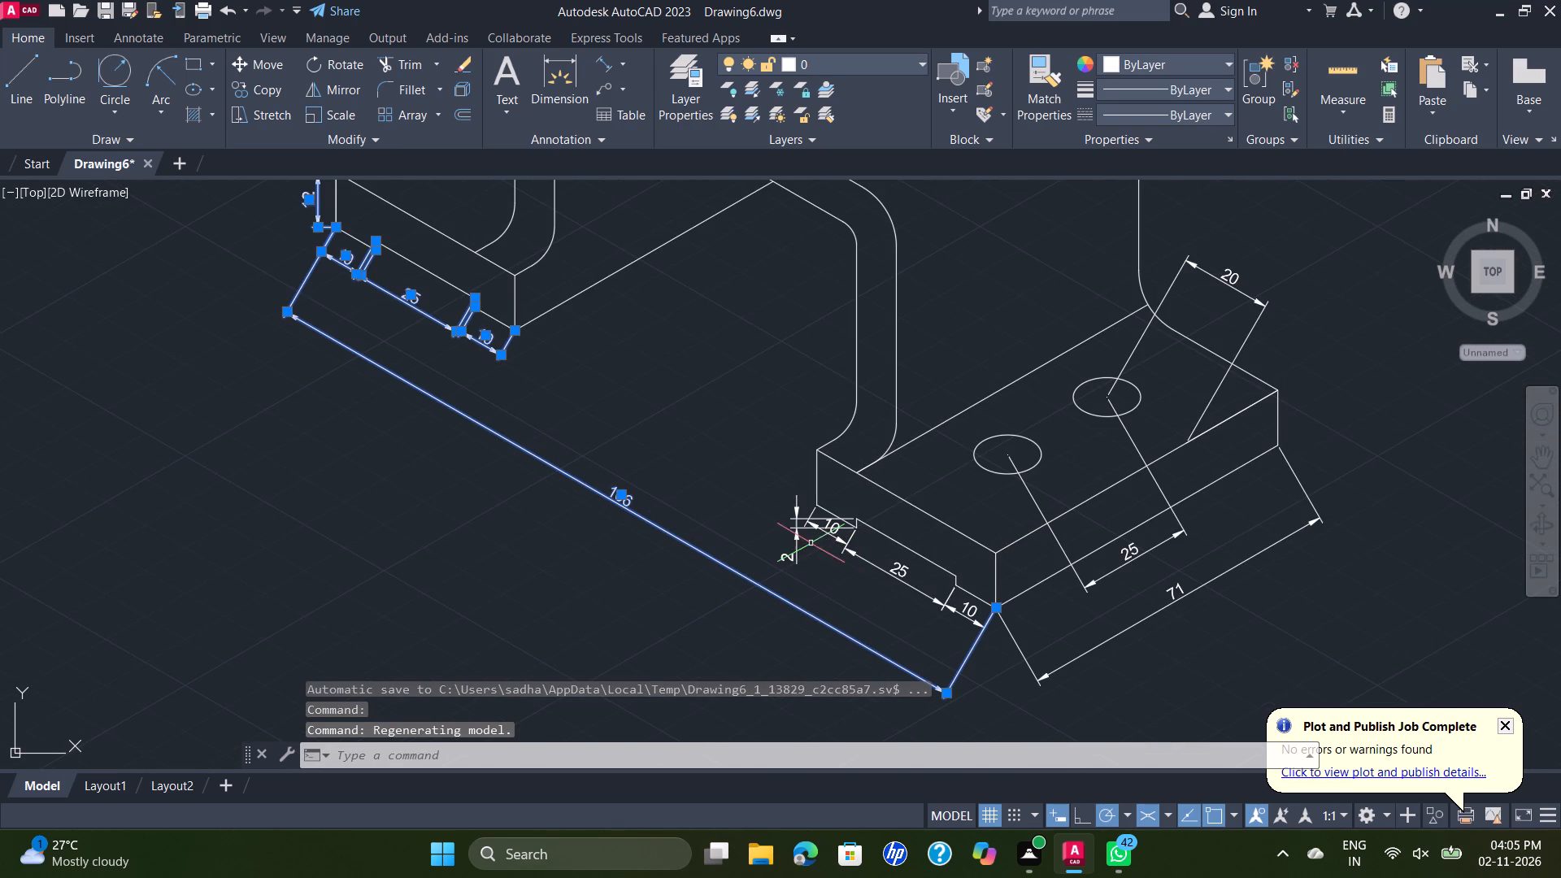
{"action": "left_click", "coordinate": [852, 550], "text": "shift"}
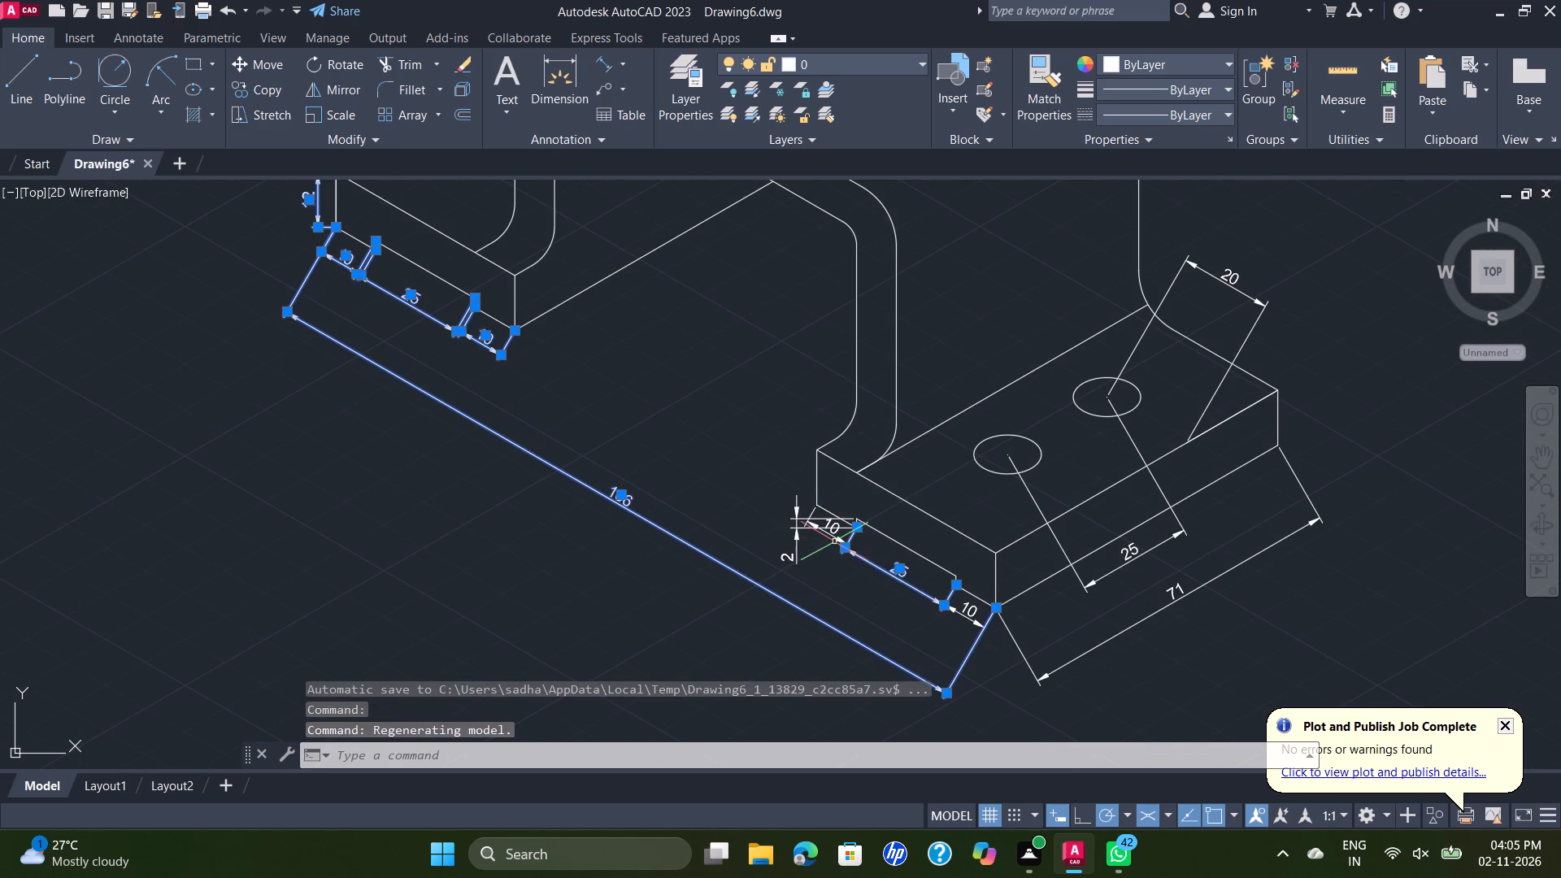
{"action": "left_click", "coordinate": [834, 541], "text": "shift"}
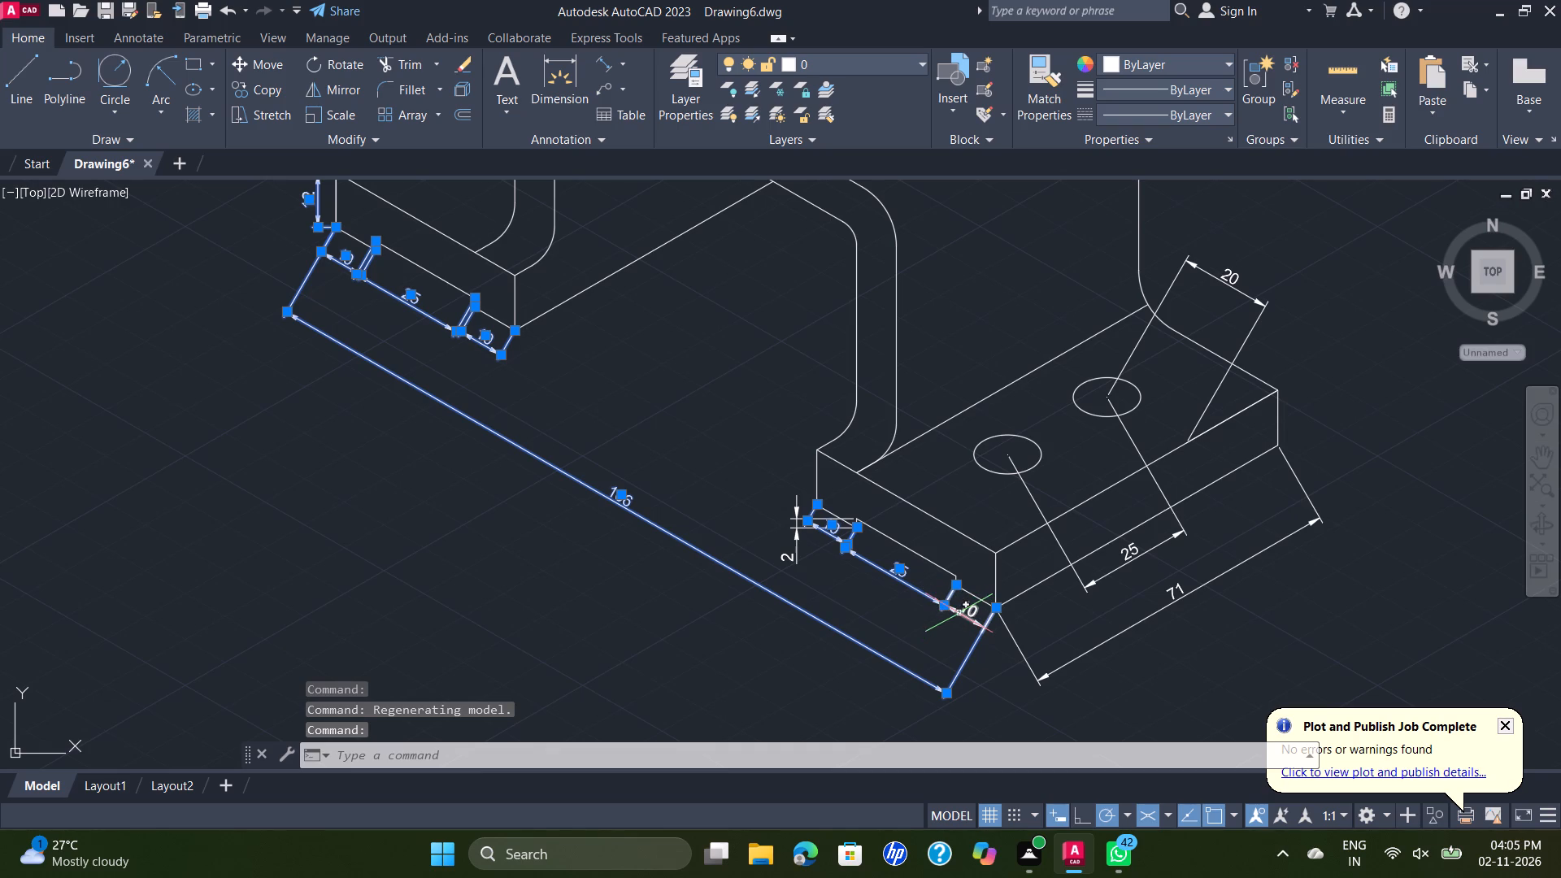
{"action": "left_click", "coordinate": [959, 613], "text": "shift"}
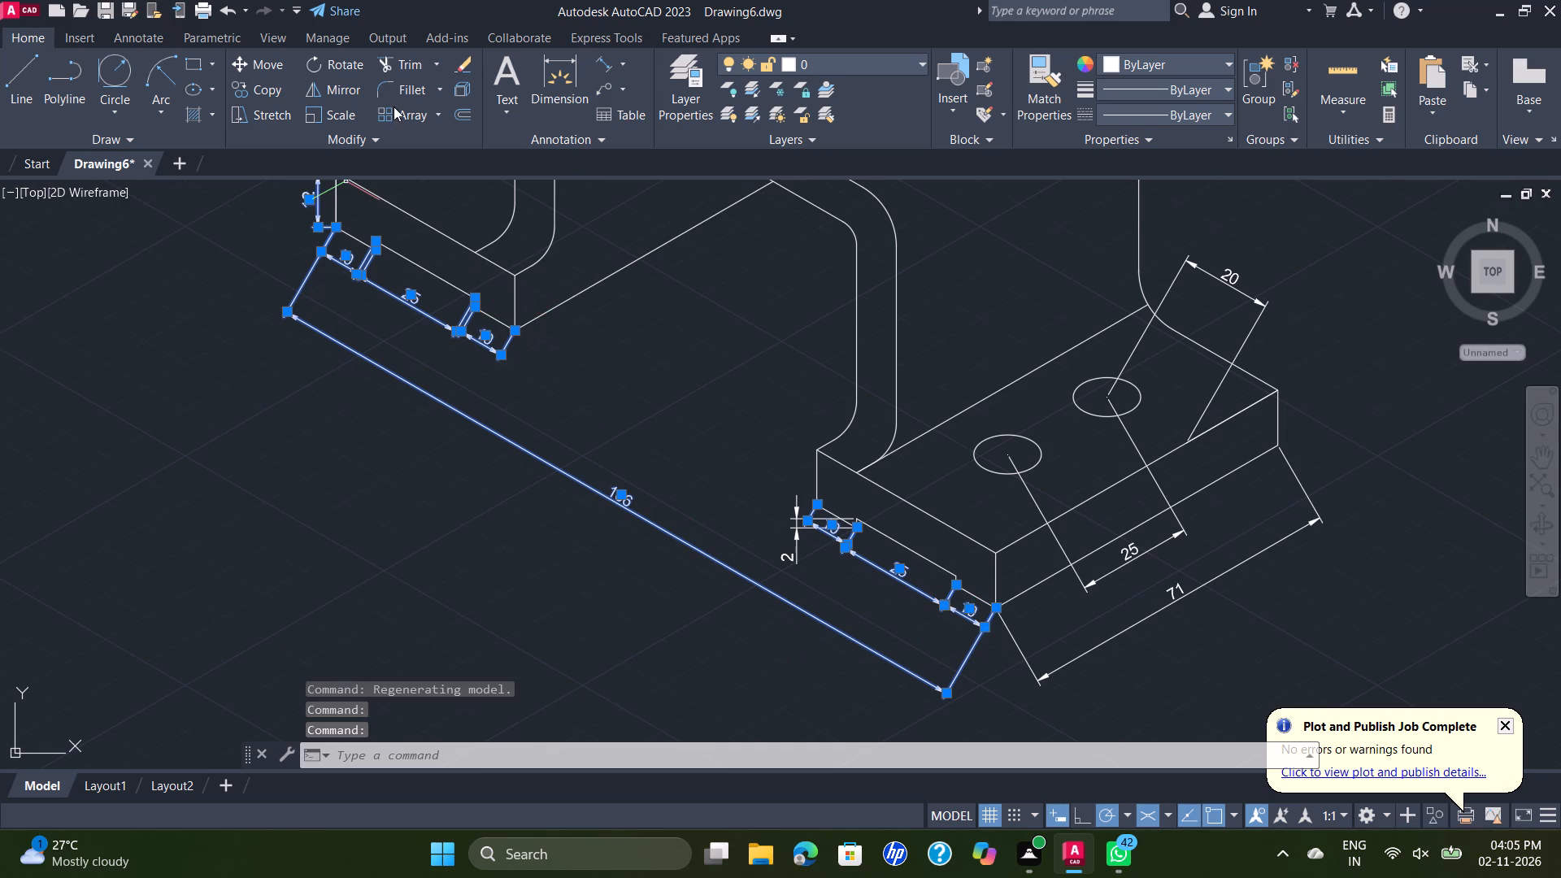
{"action": "left_click", "coordinate": [132, 41]}
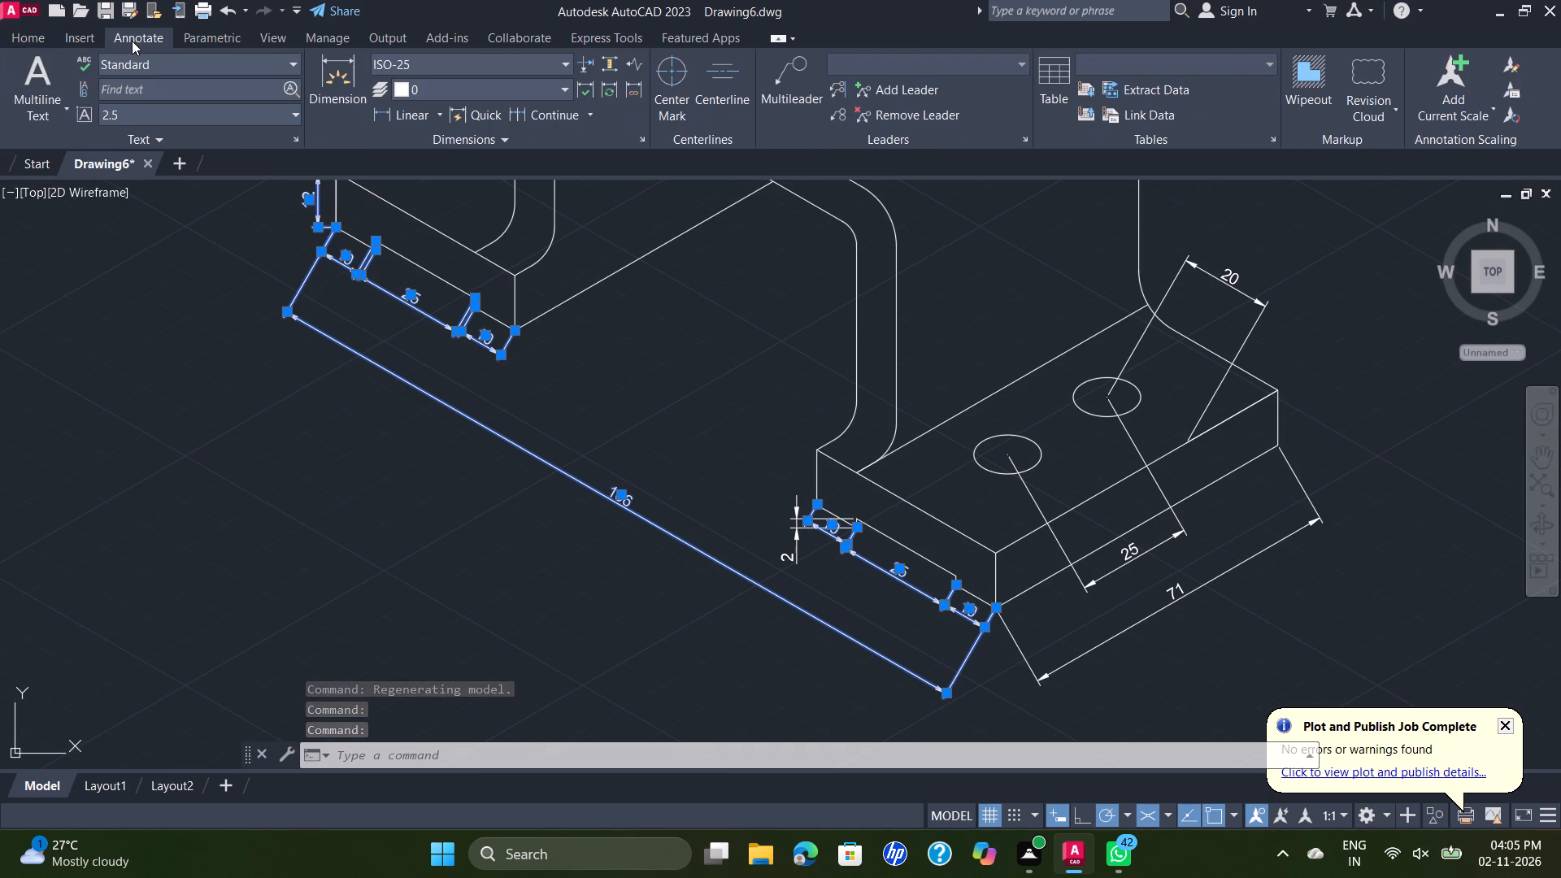
{"action": "left_click", "coordinate": [450, 137]}
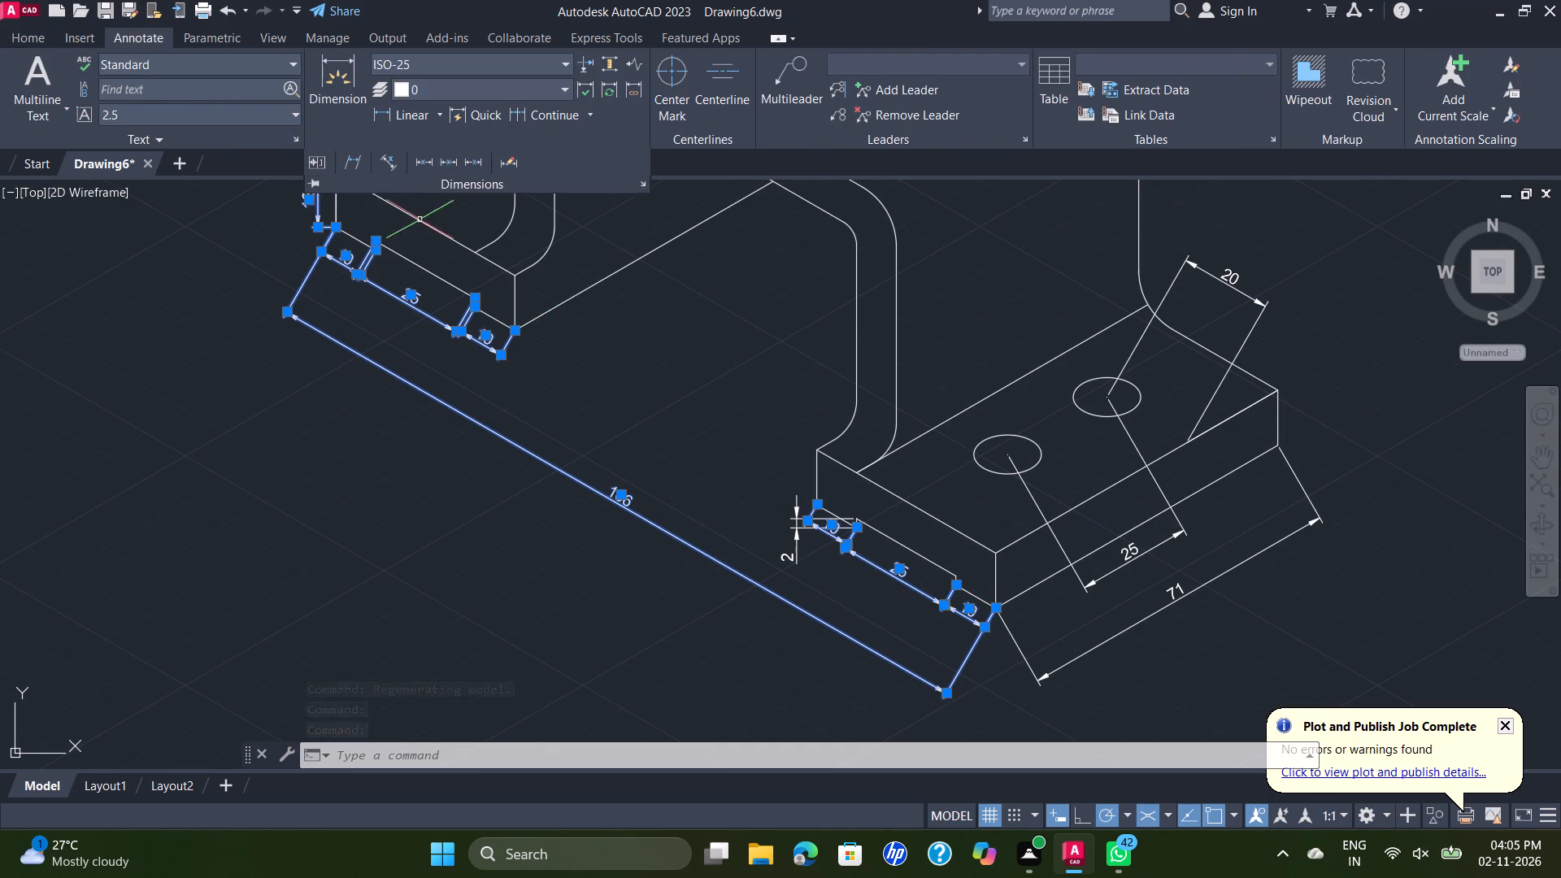
{"action": "left_click", "coordinate": [353, 164]}
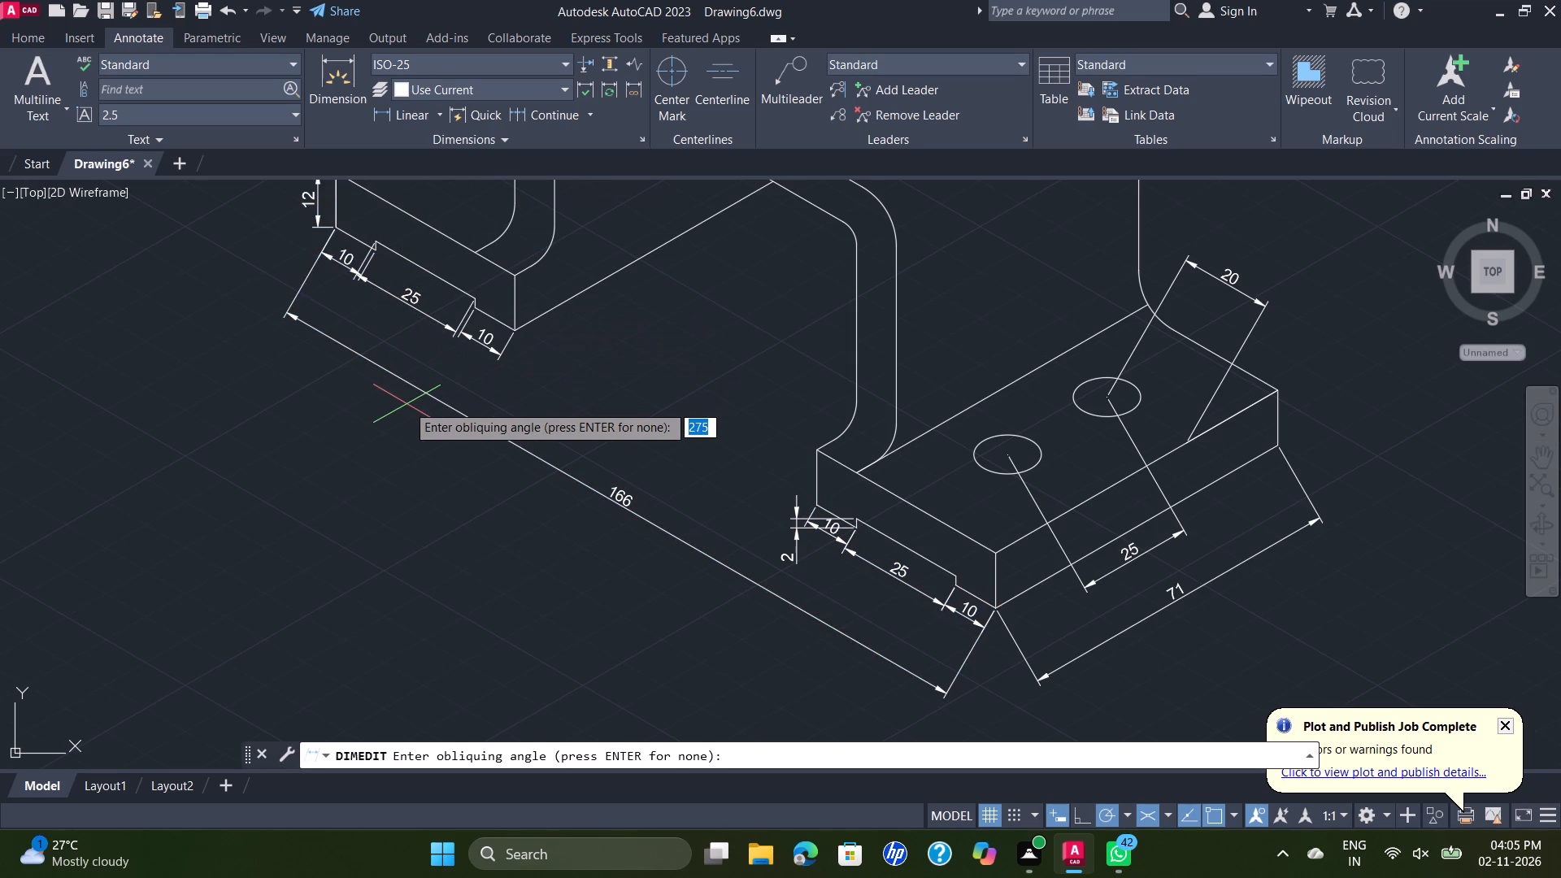
{"action": "type", "text": "90"}
{"action": "key", "text": "Return"}
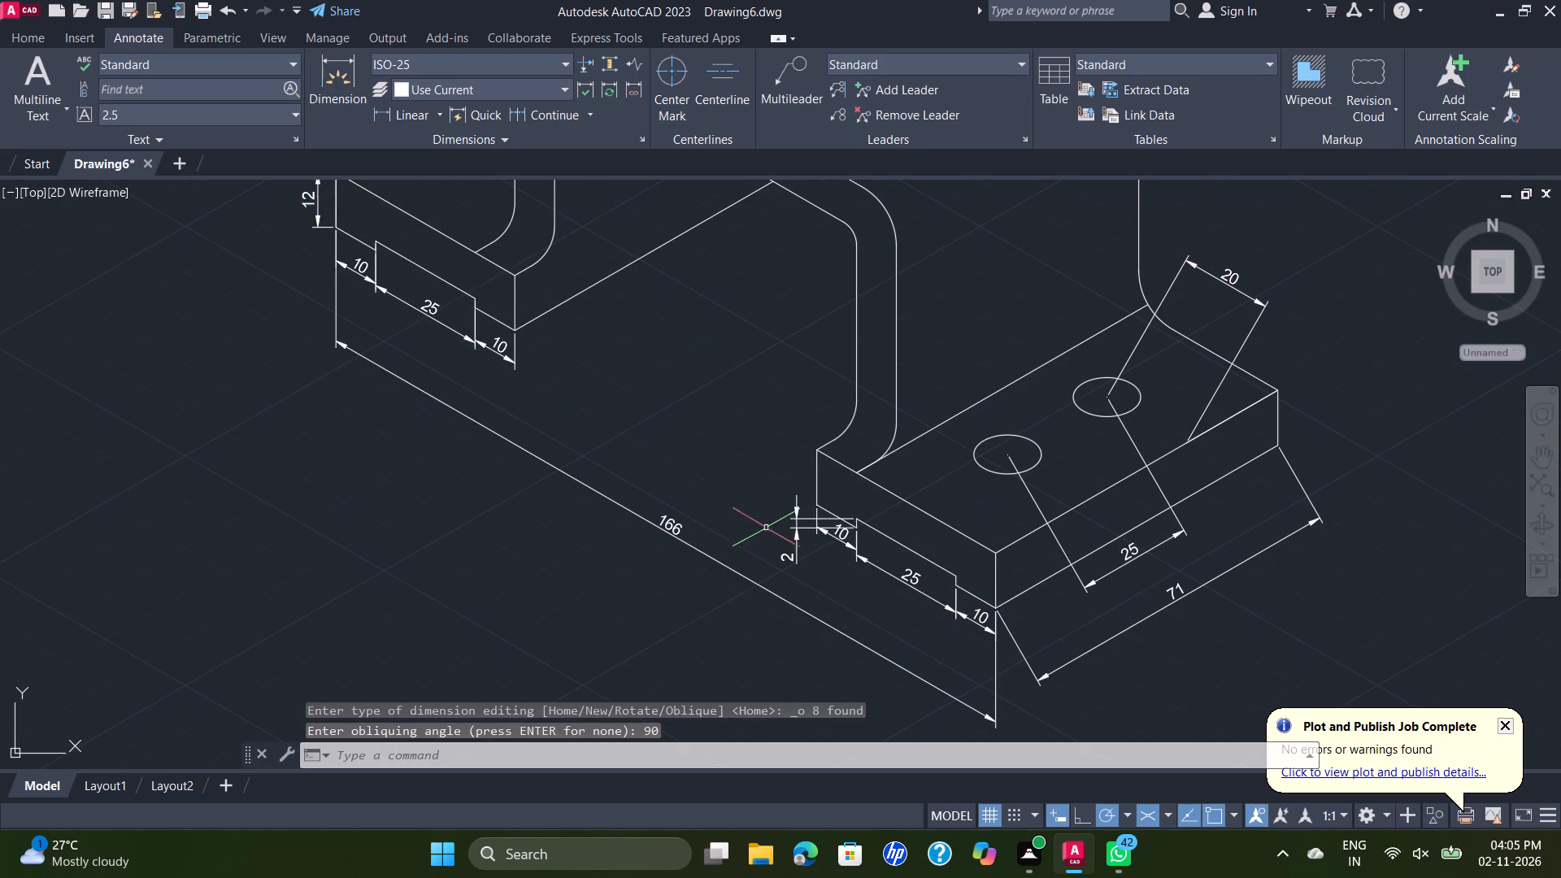
Apply a 150-degree oblique angle to the right foot's notch depth dimension.
{"action": "left_click", "coordinate": [791, 519]}
{"action": "key", "text": "space"}
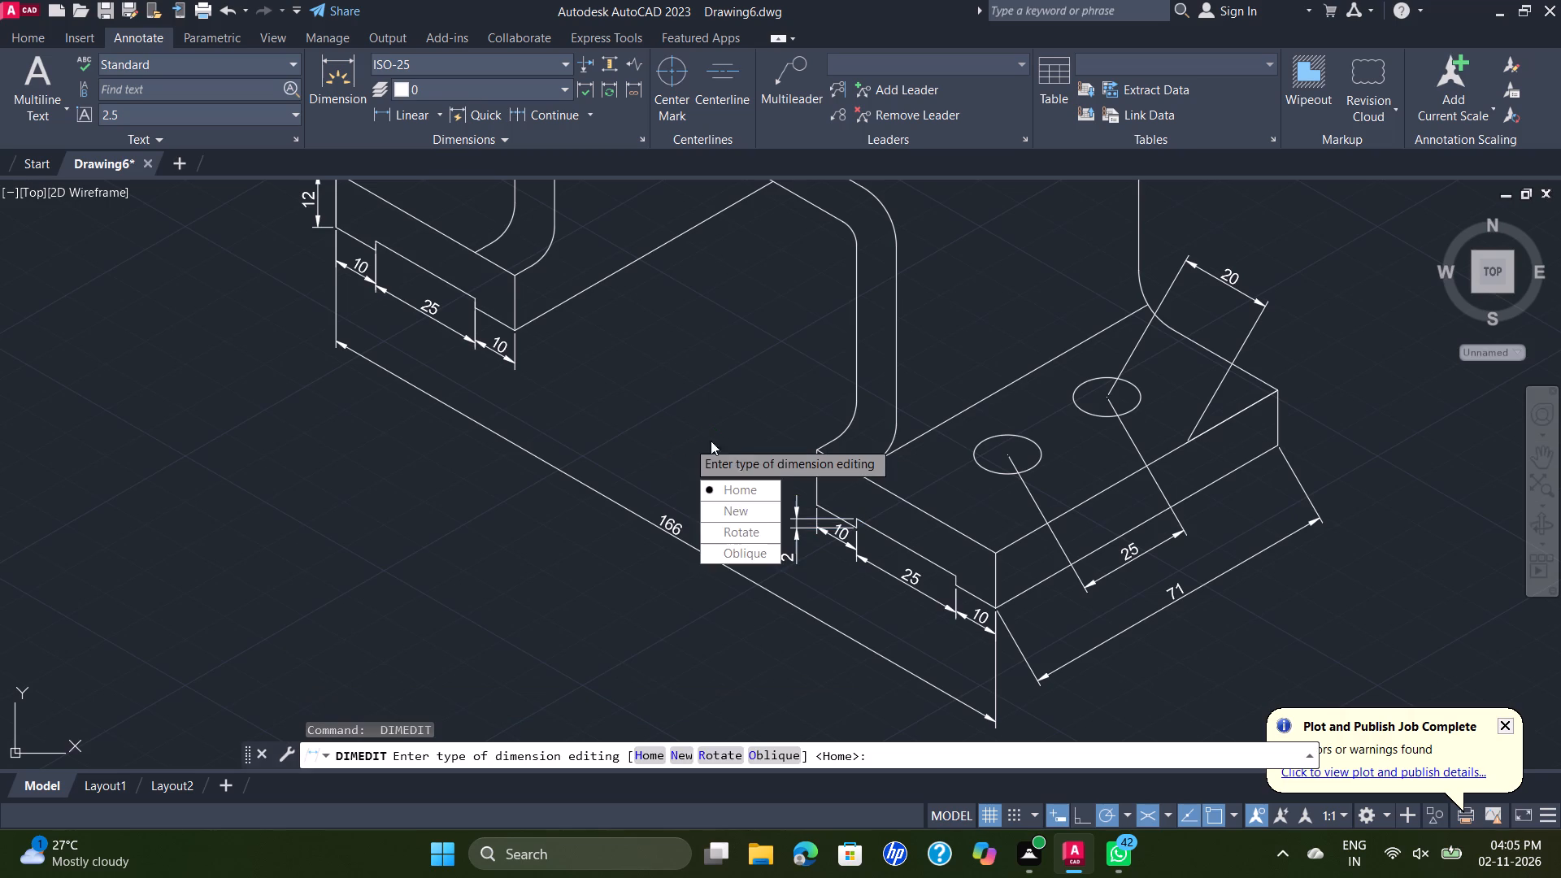
{"action": "left_click_drag", "start_coordinate": [727, 559], "coordinate": [687, 441]}
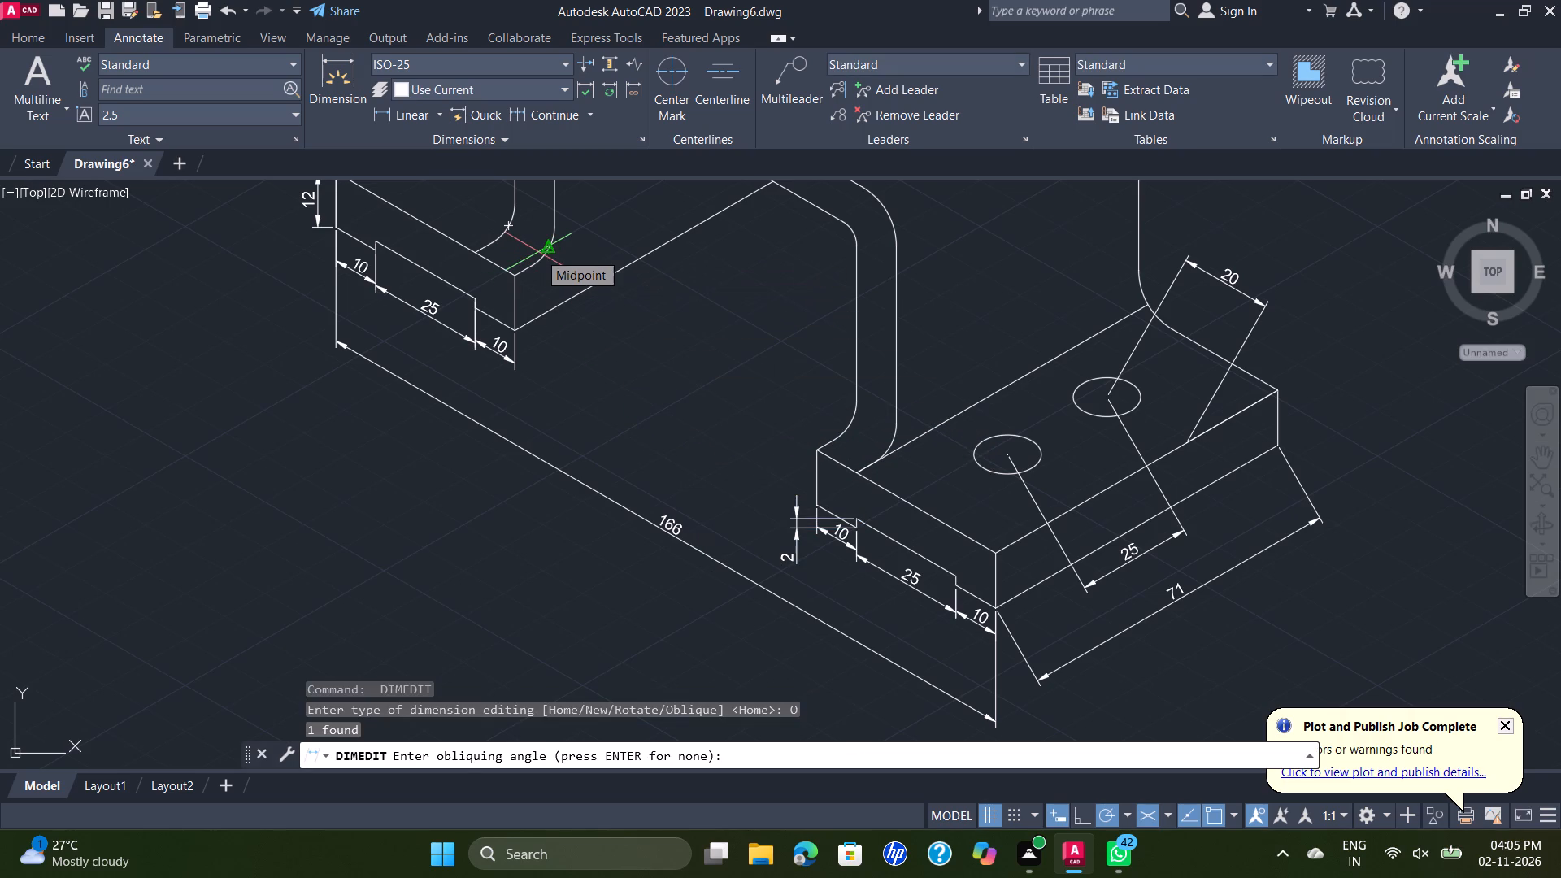
{"action": "type", "text": "150"}
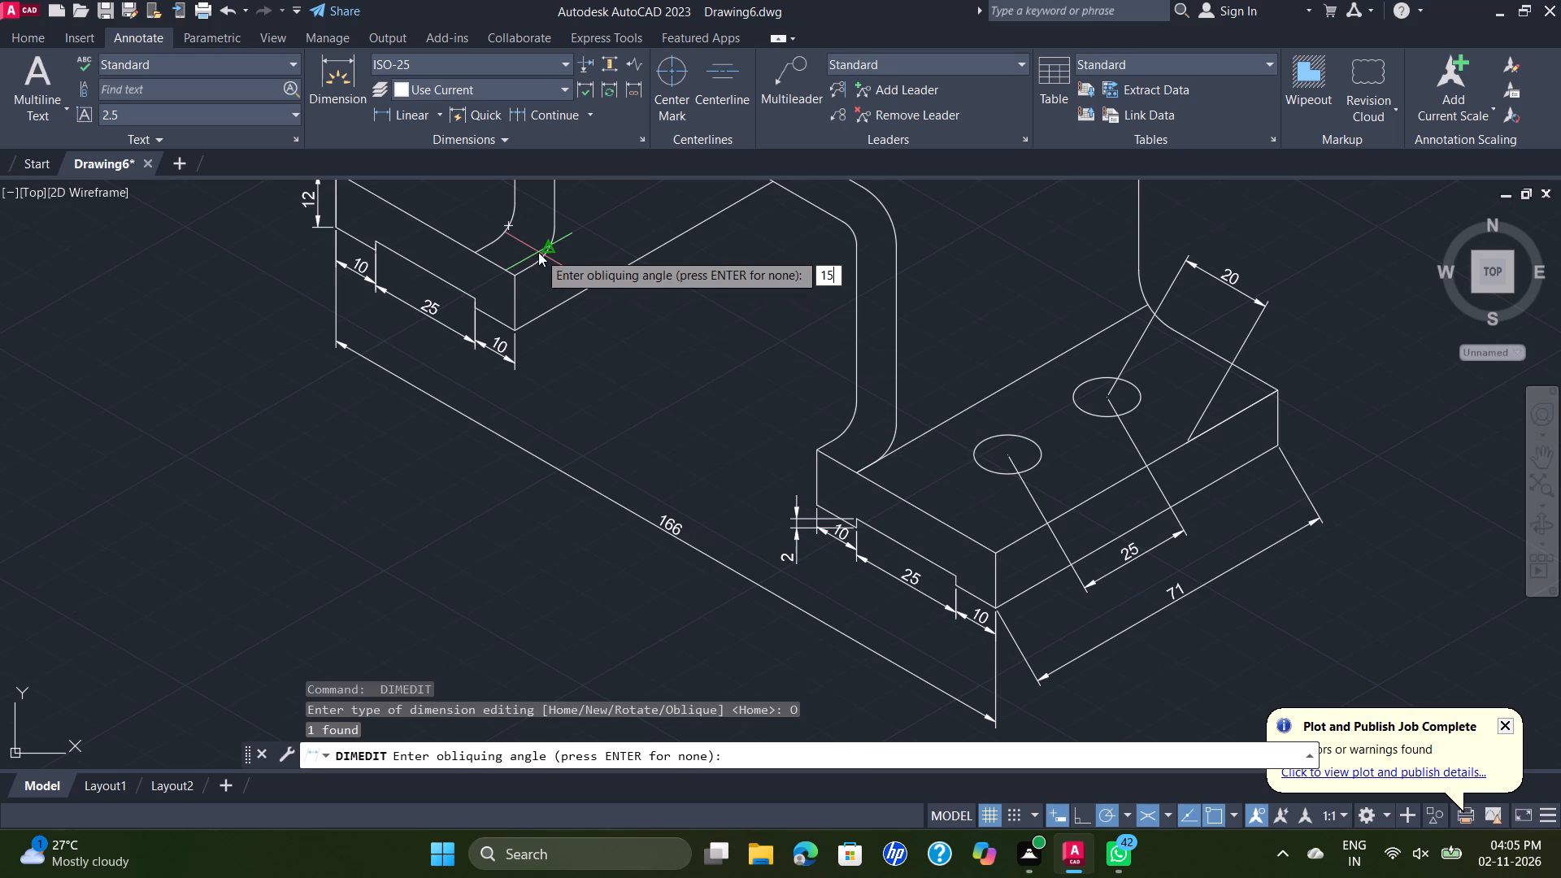
{"action": "key", "text": "Return"}
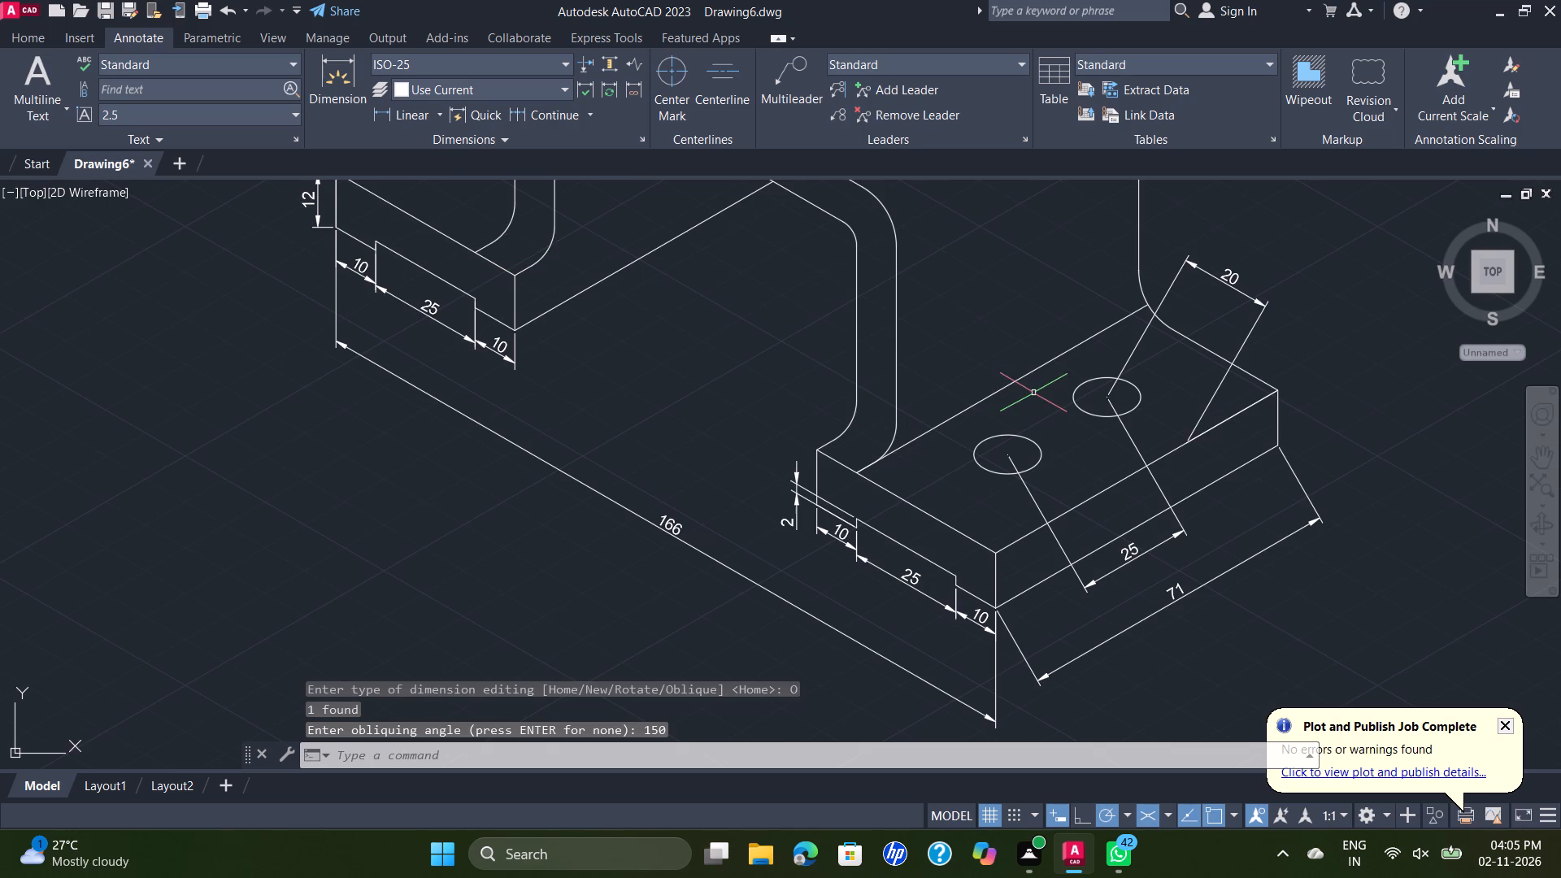
Apply a 90-degree oblique angle to the right foot's hole spacing and side length dimensions.
{"action": "scroll", "coordinate": [1047, 403], "scroll_direction": "down", "scroll_amount": 1}
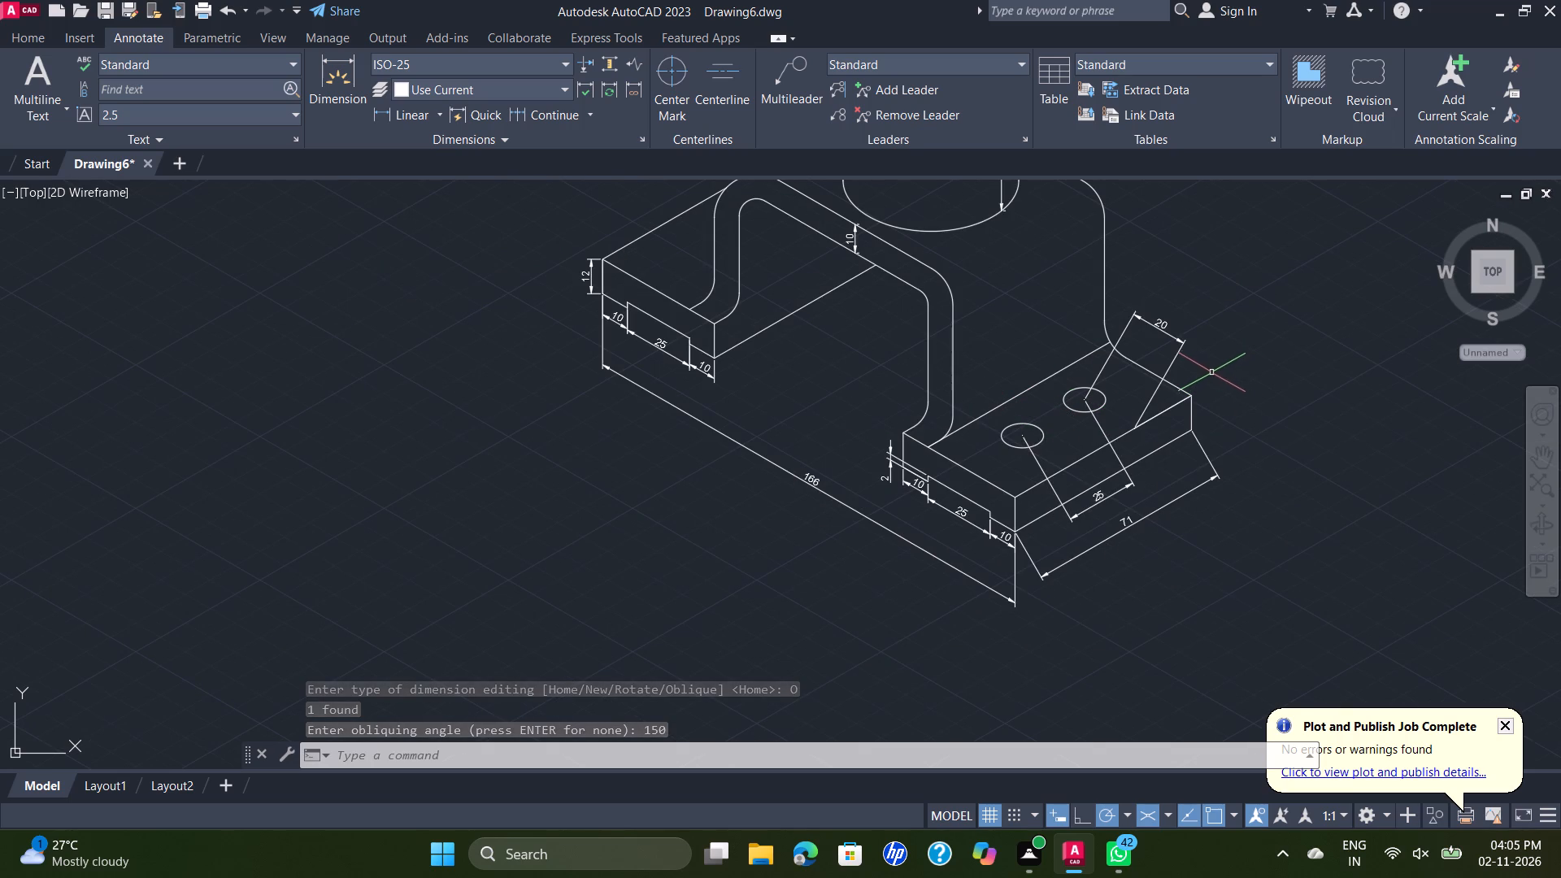
{"action": "left_click", "coordinate": [1110, 498], "text": "shift"}
{"action": "left_click", "coordinate": [1140, 516], "text": "shift"}
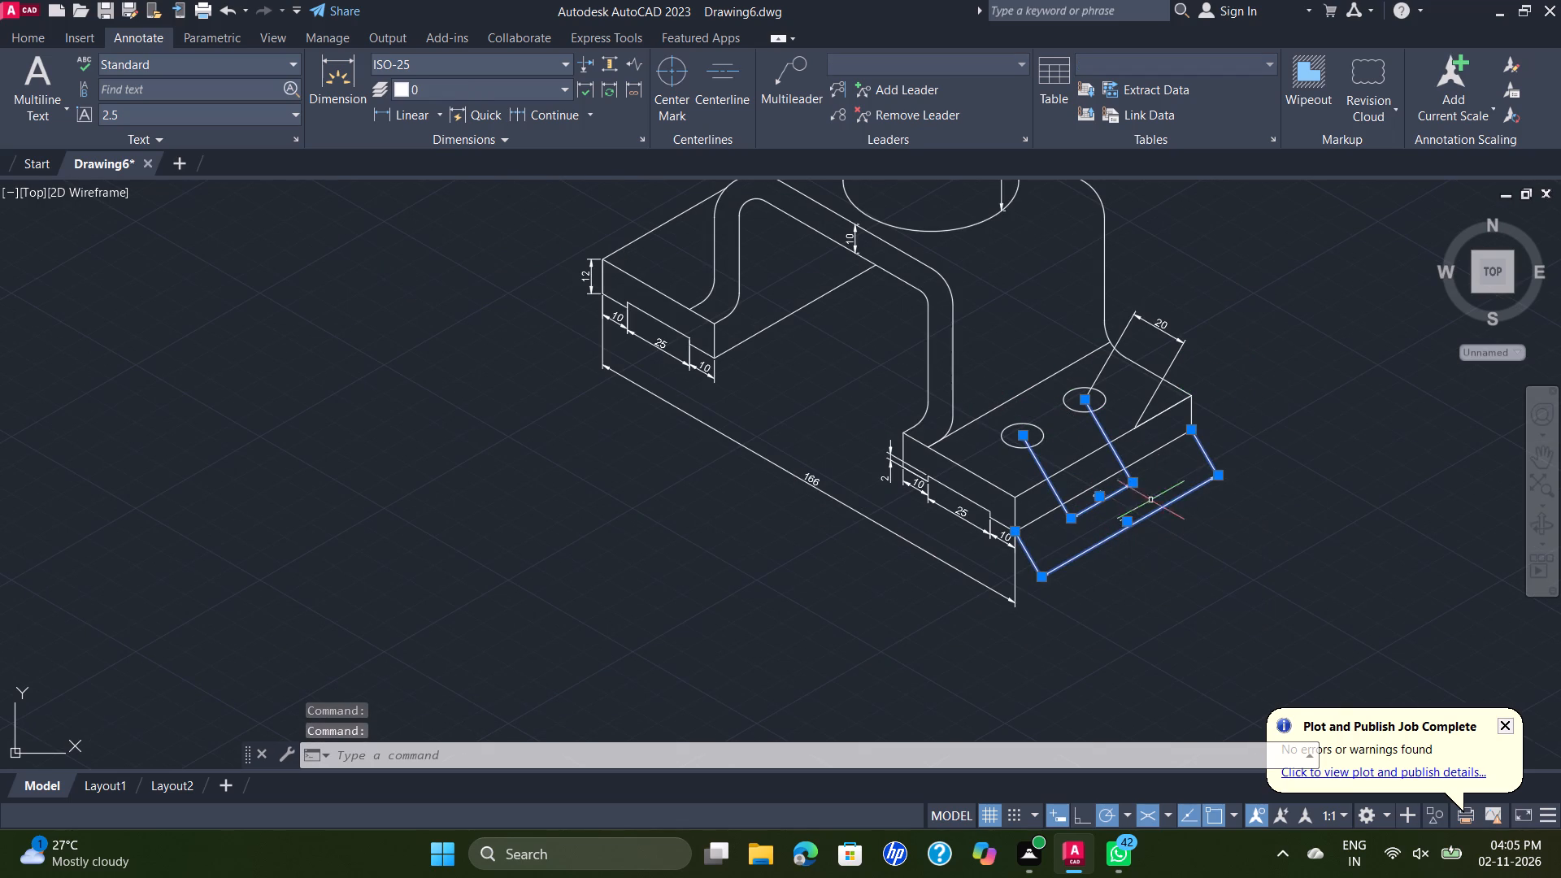
{"action": "key", "text": "space"}
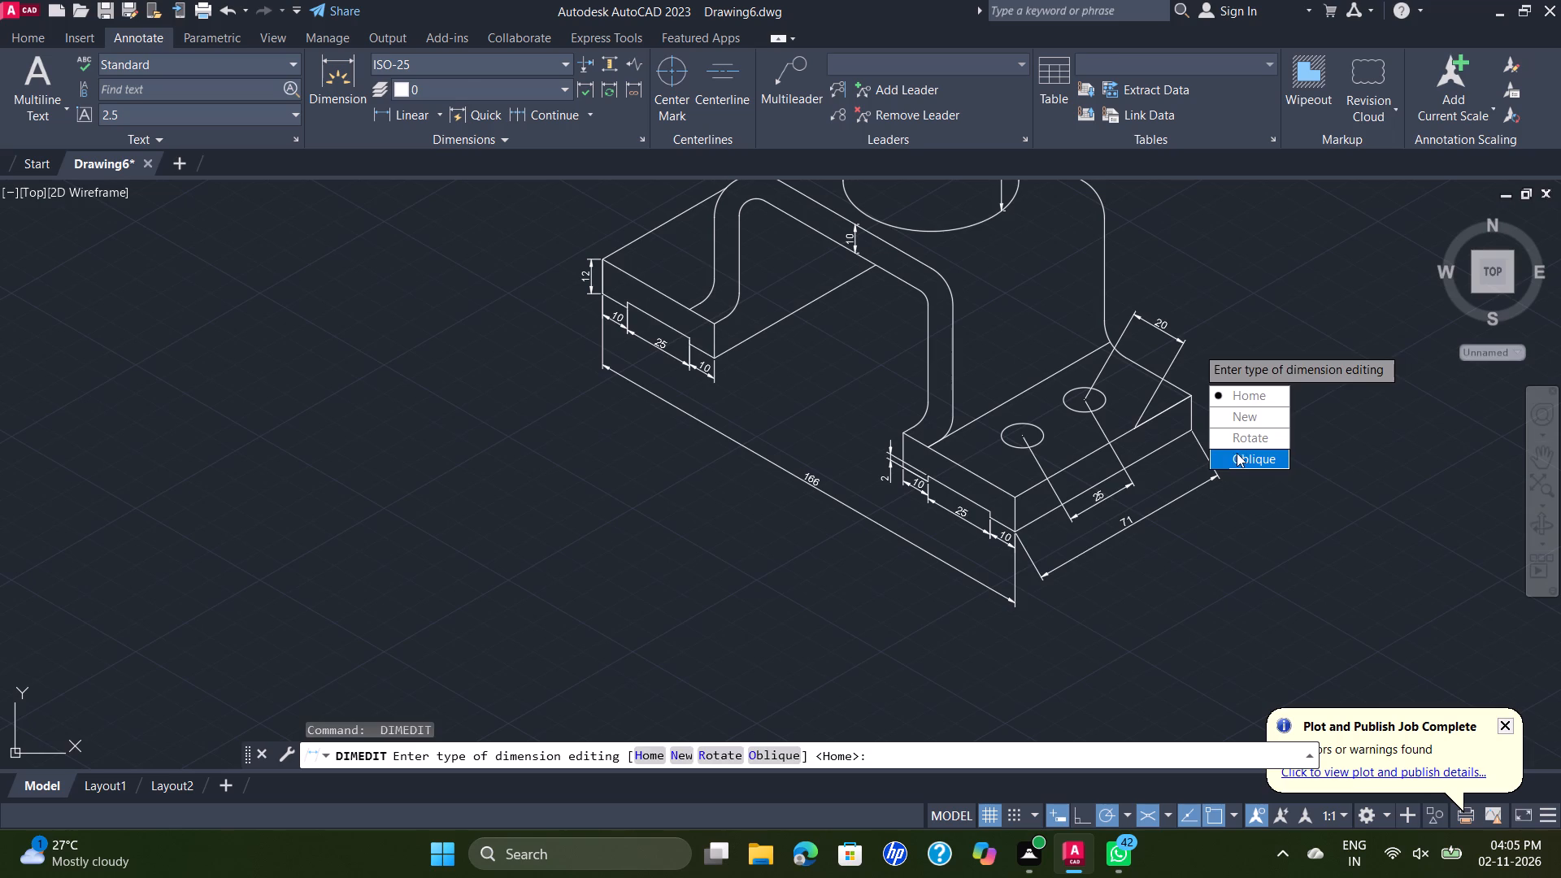
{"action": "left_click_drag", "start_coordinate": [1237, 453], "coordinate": [1196, 346]}
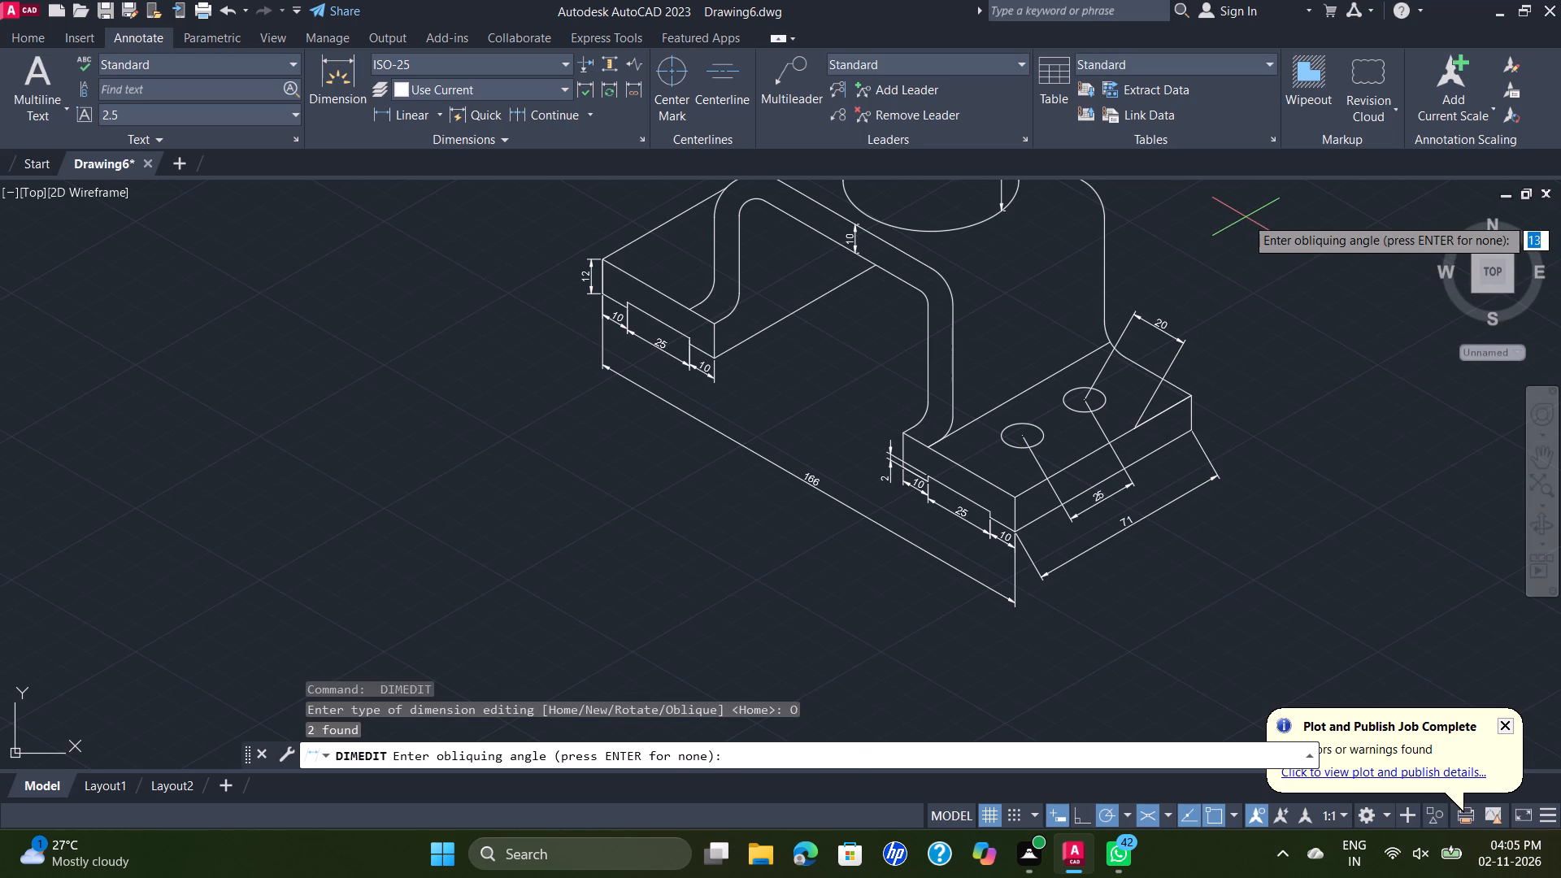
{"action": "type", "text": "90"}
{"action": "key", "text": "Return"}
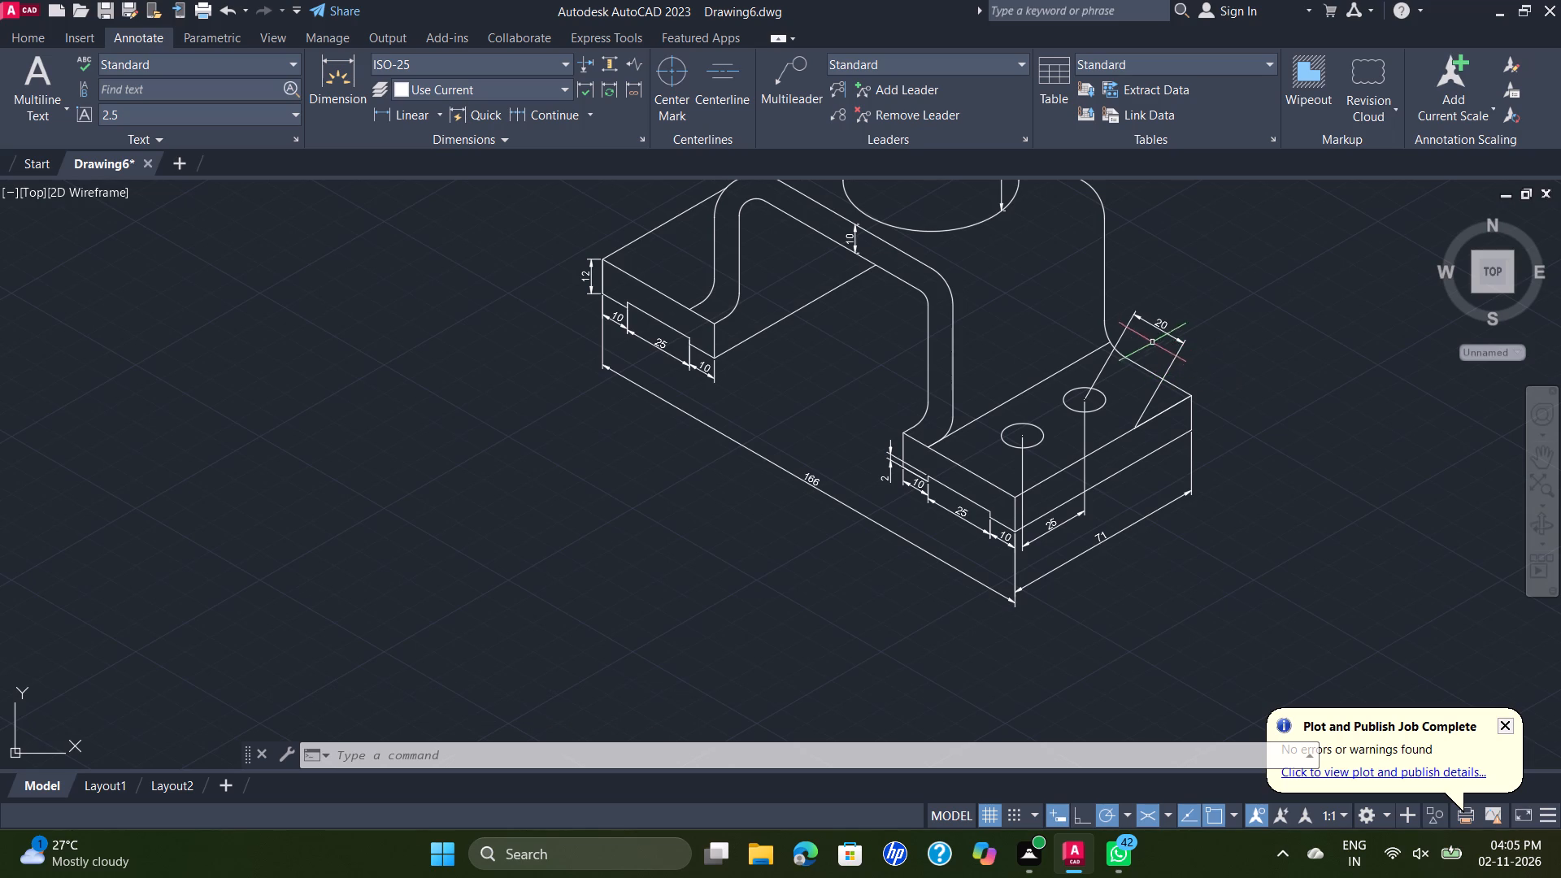
Apply a 30-degree oblique angle to the dimension from the right foot's rear hole center to its outer top edge.
{"action": "left_click", "coordinate": [1170, 367]}
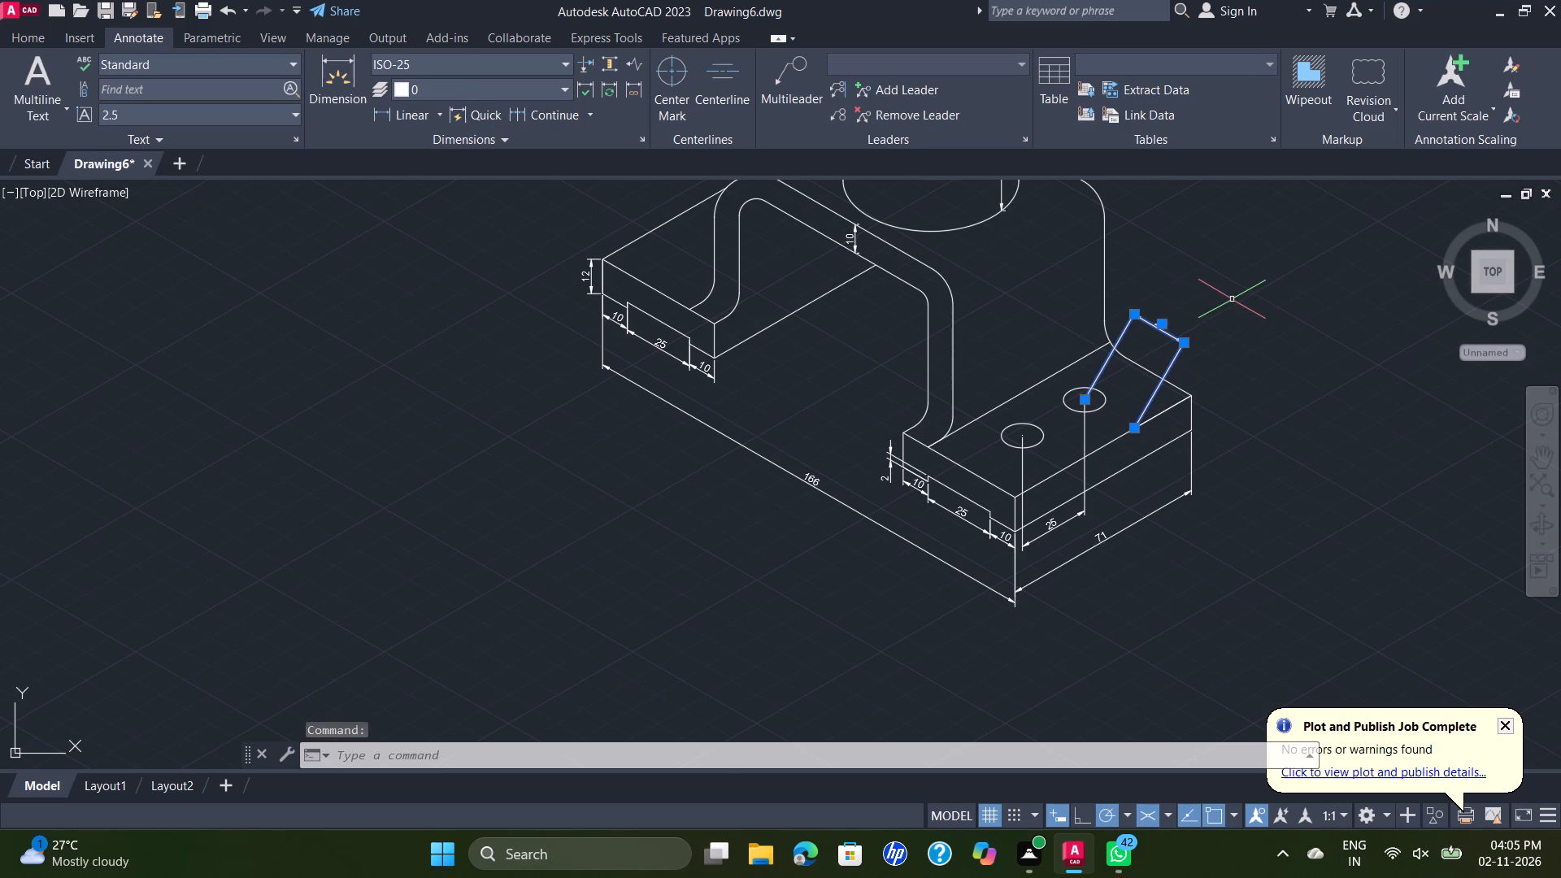
{"action": "key", "text": "space"}
{"action": "left_click_drag", "start_coordinate": [1279, 411], "coordinate": [1217, 298]}
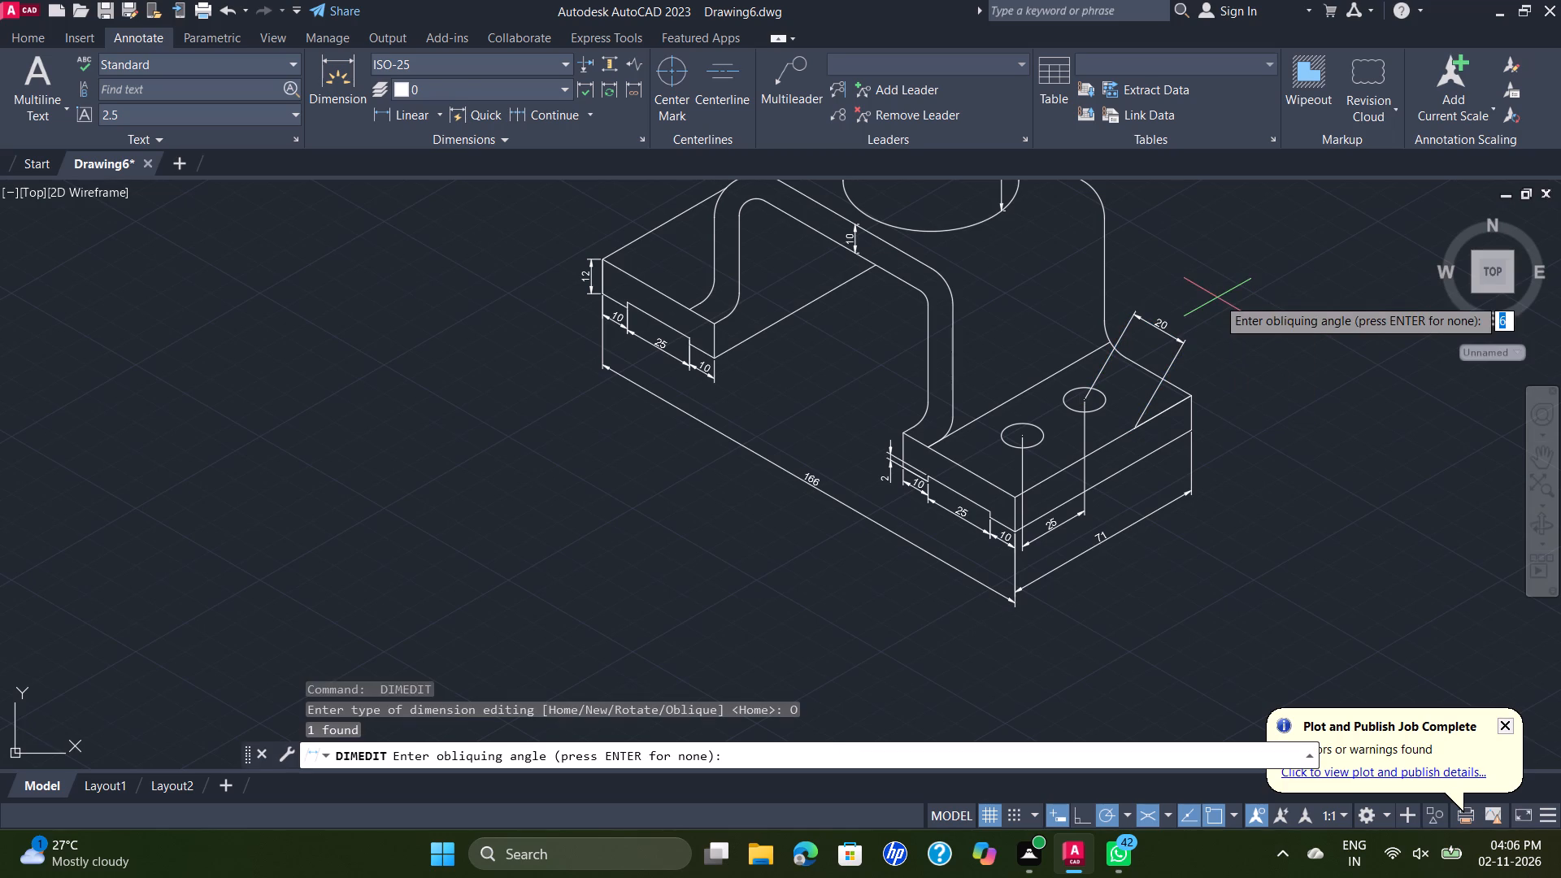
{"action": "type", "text": "30"}
{"action": "key", "text": "Return"}
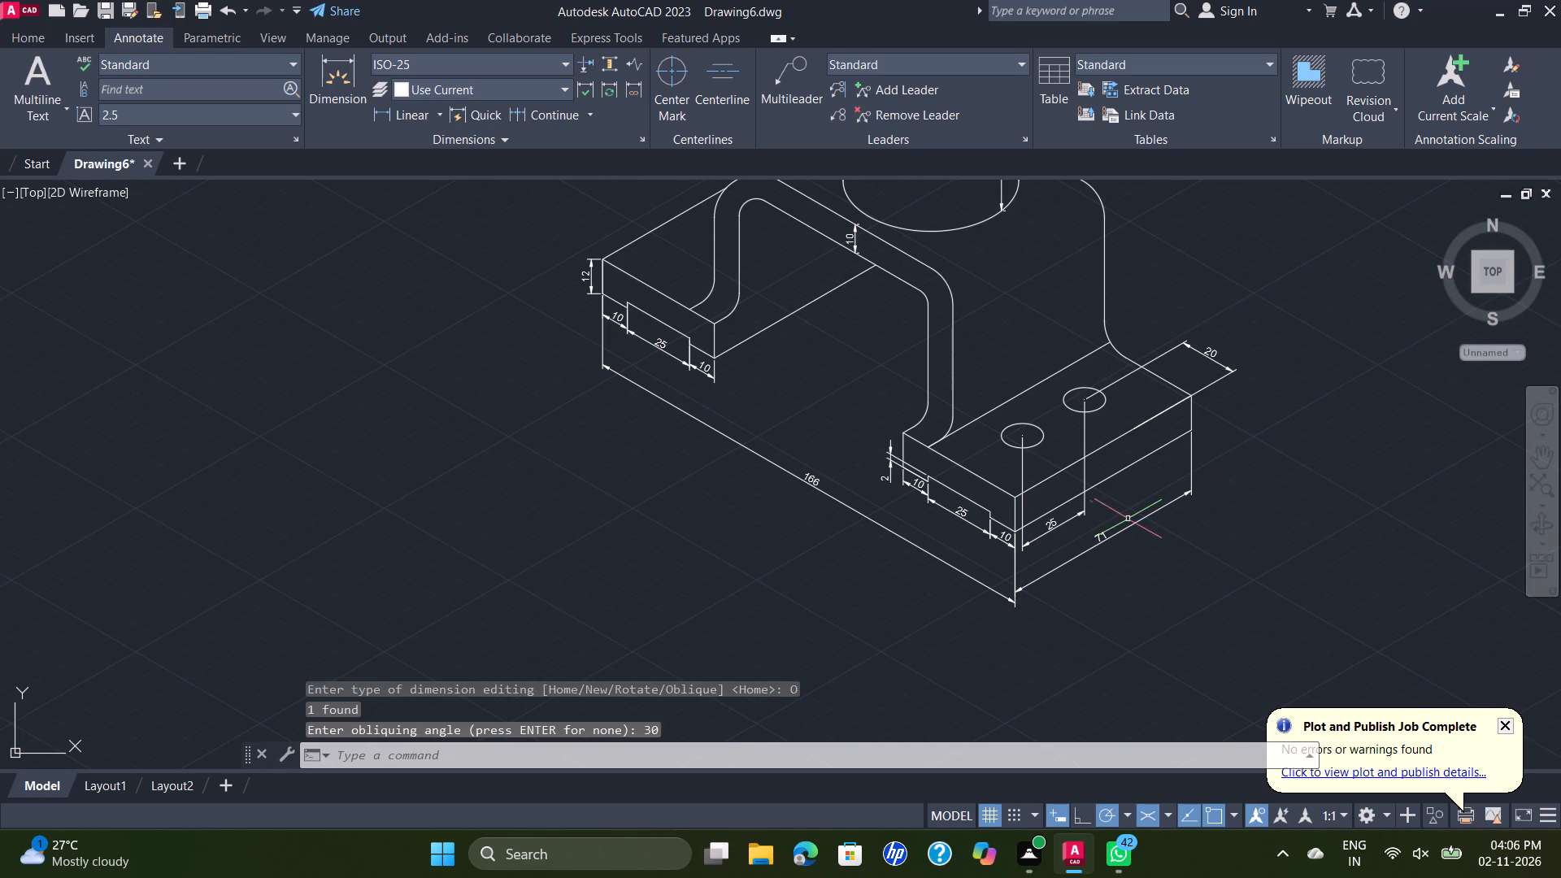
Dimension the distance from the rear hole center to the right foot's rear top edge, placing it beside the hole spacing dimension.
{"action": "left_click", "coordinate": [345, 73]}
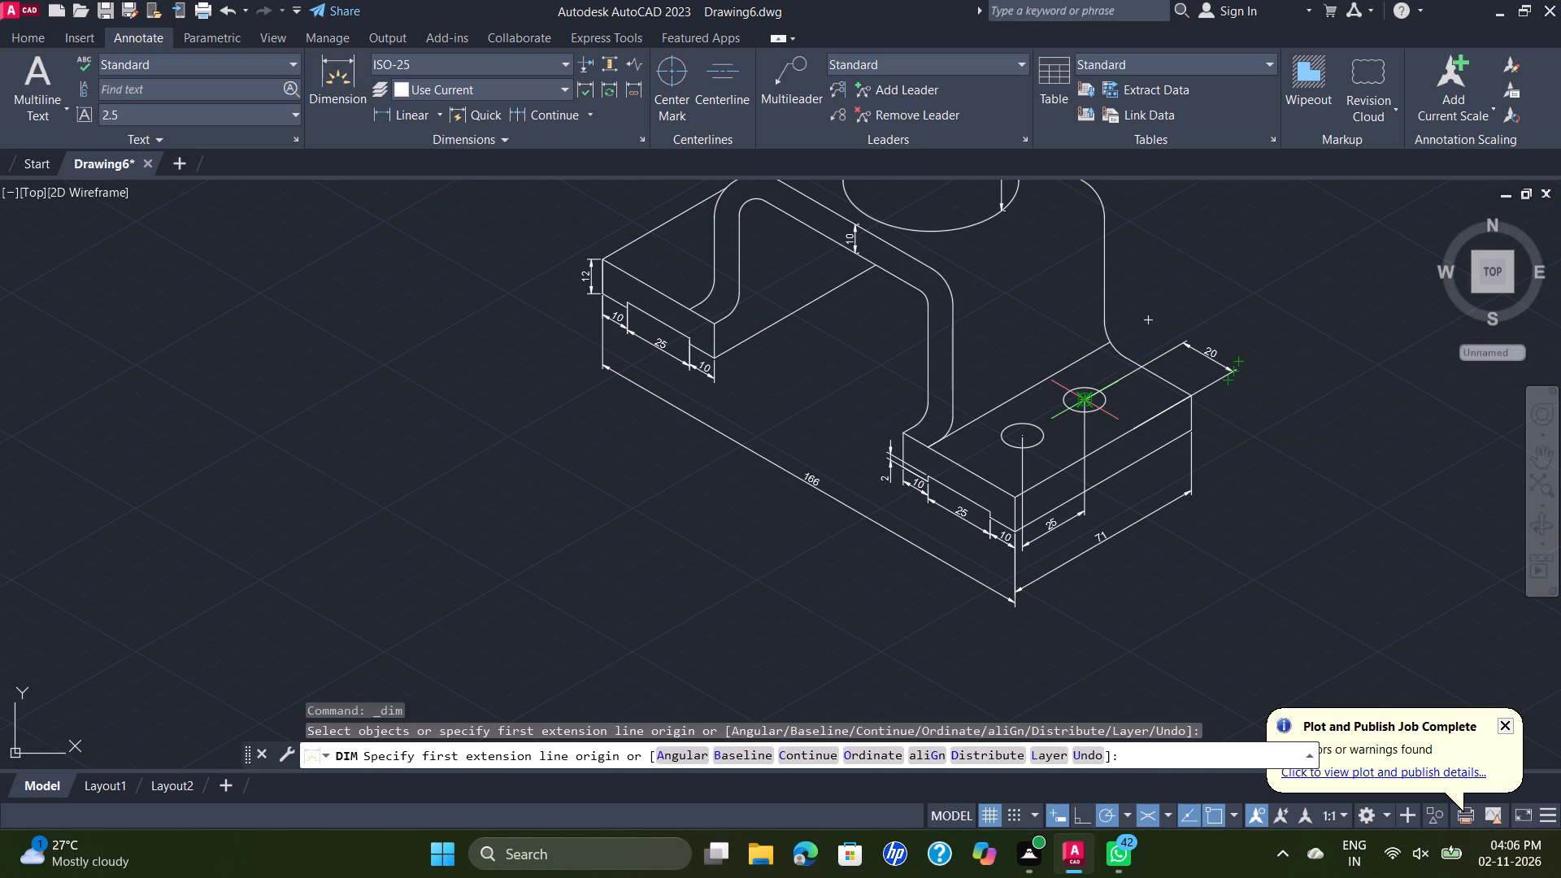
{"action": "left_click", "coordinate": [1085, 398]}
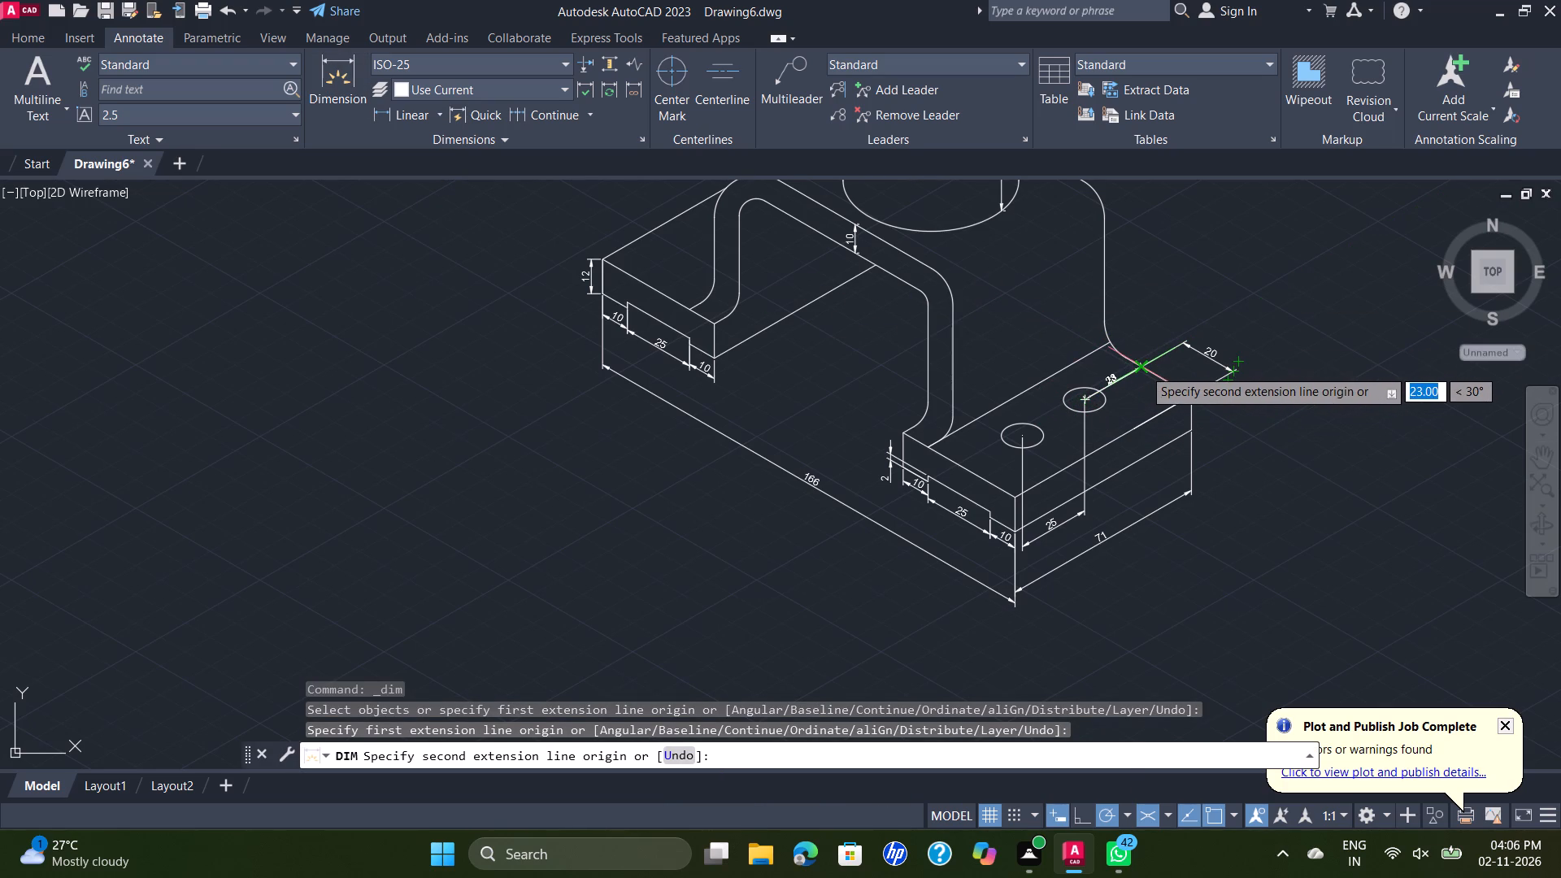
{"action": "left_click", "coordinate": [1142, 368]}
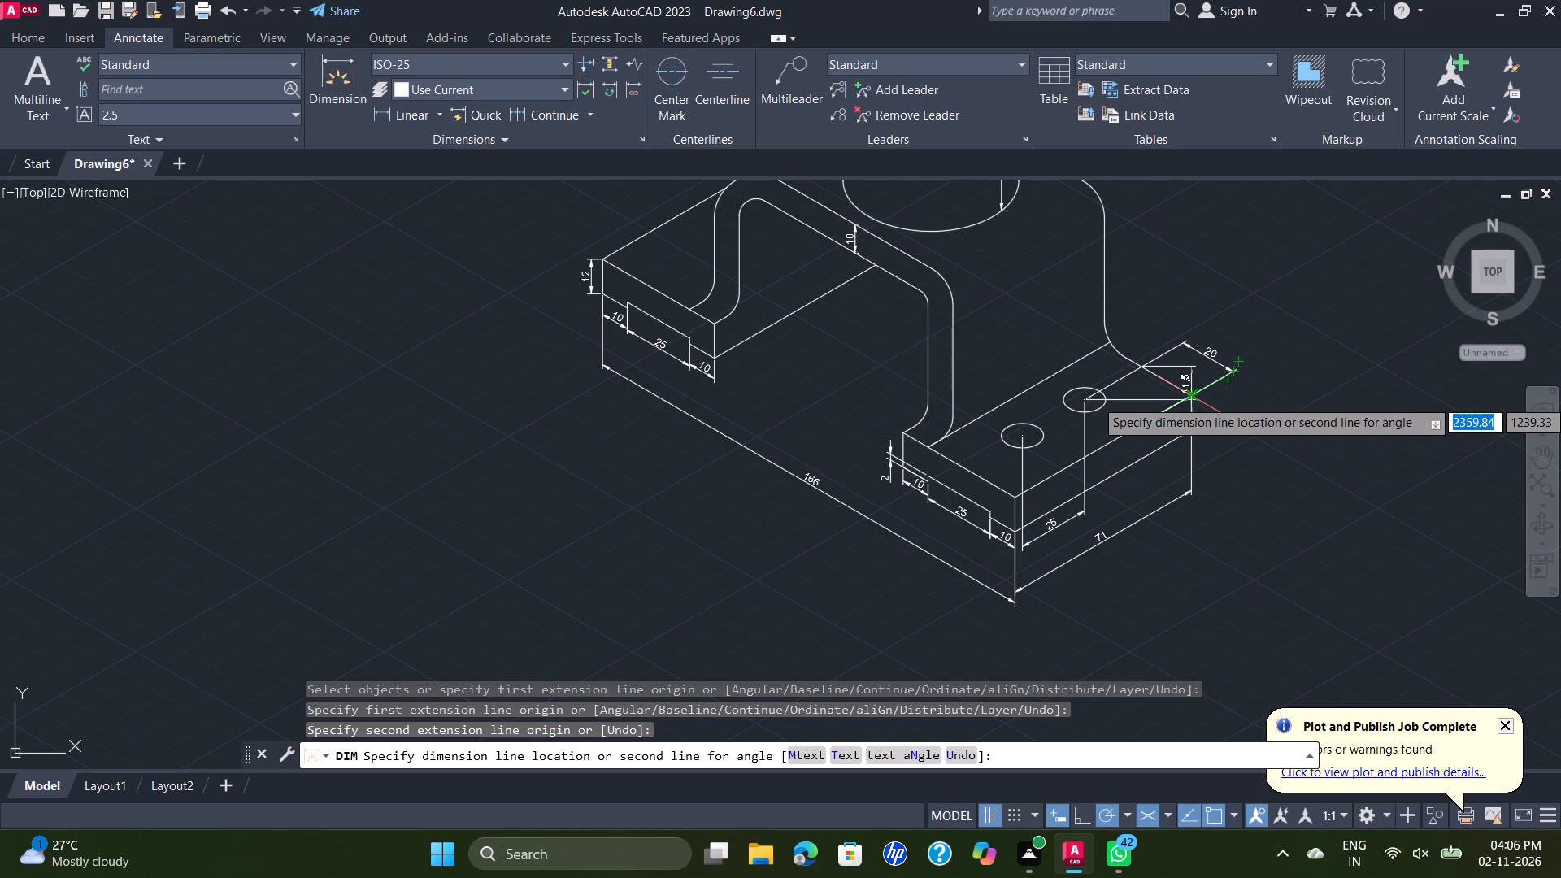
{"action": "left_click", "coordinate": [1187, 467]}
{"action": "key", "text": "grave"}
{"action": "key", "text": "Escape"}
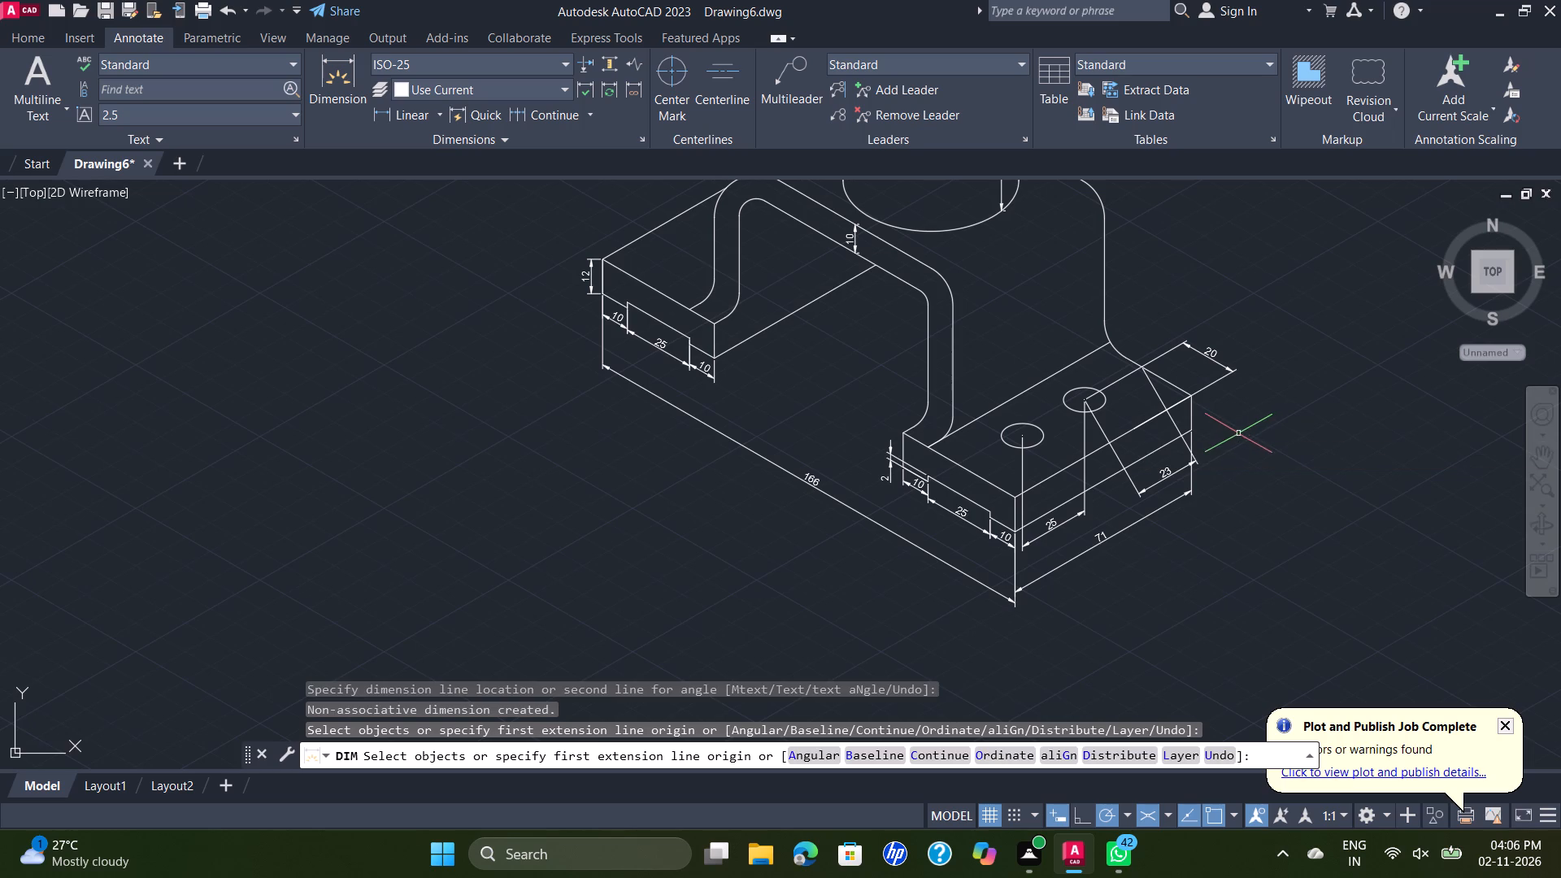
Apply a 90-degree oblique angle to the dimension from the rear hole center to the right foot's rear top edge.
{"action": "left_click", "coordinate": [1149, 487]}
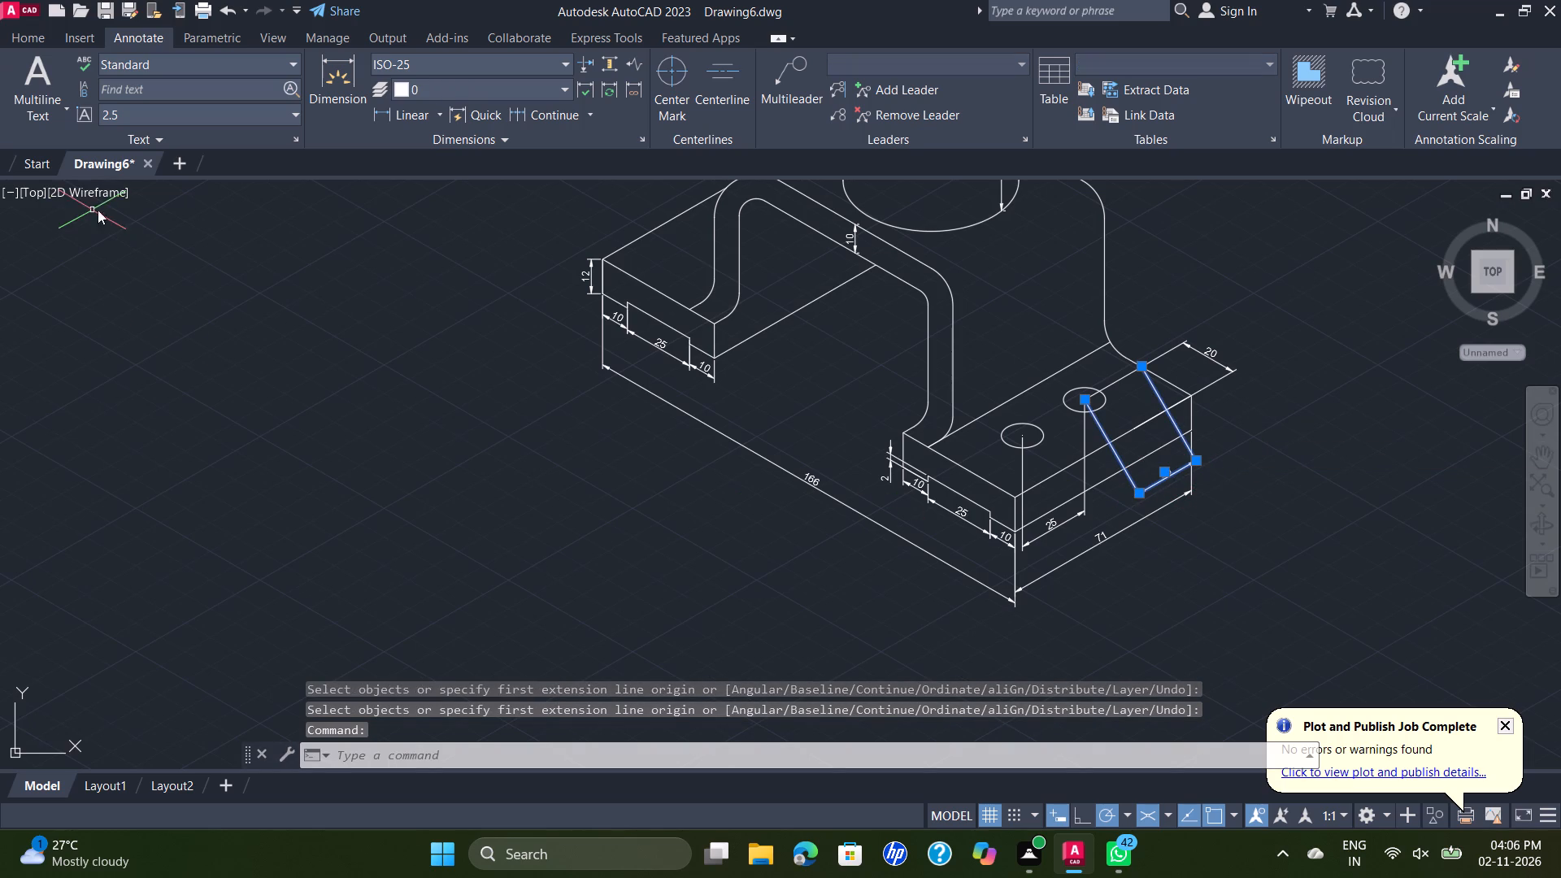
{"action": "left_click", "coordinate": [452, 141]}
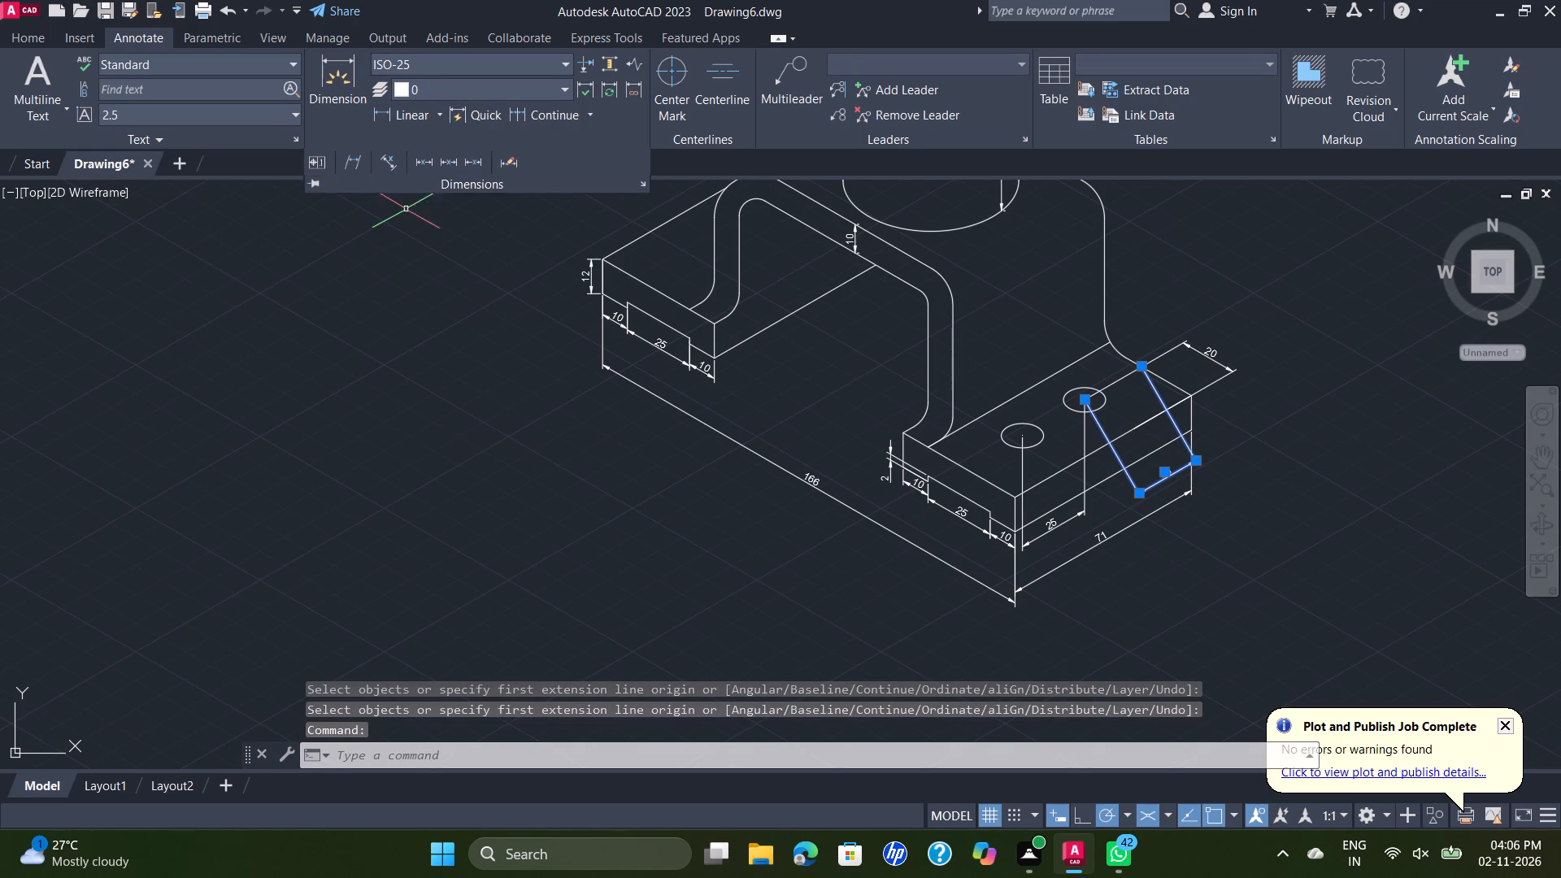
{"action": "left_click", "coordinate": [352, 171]}
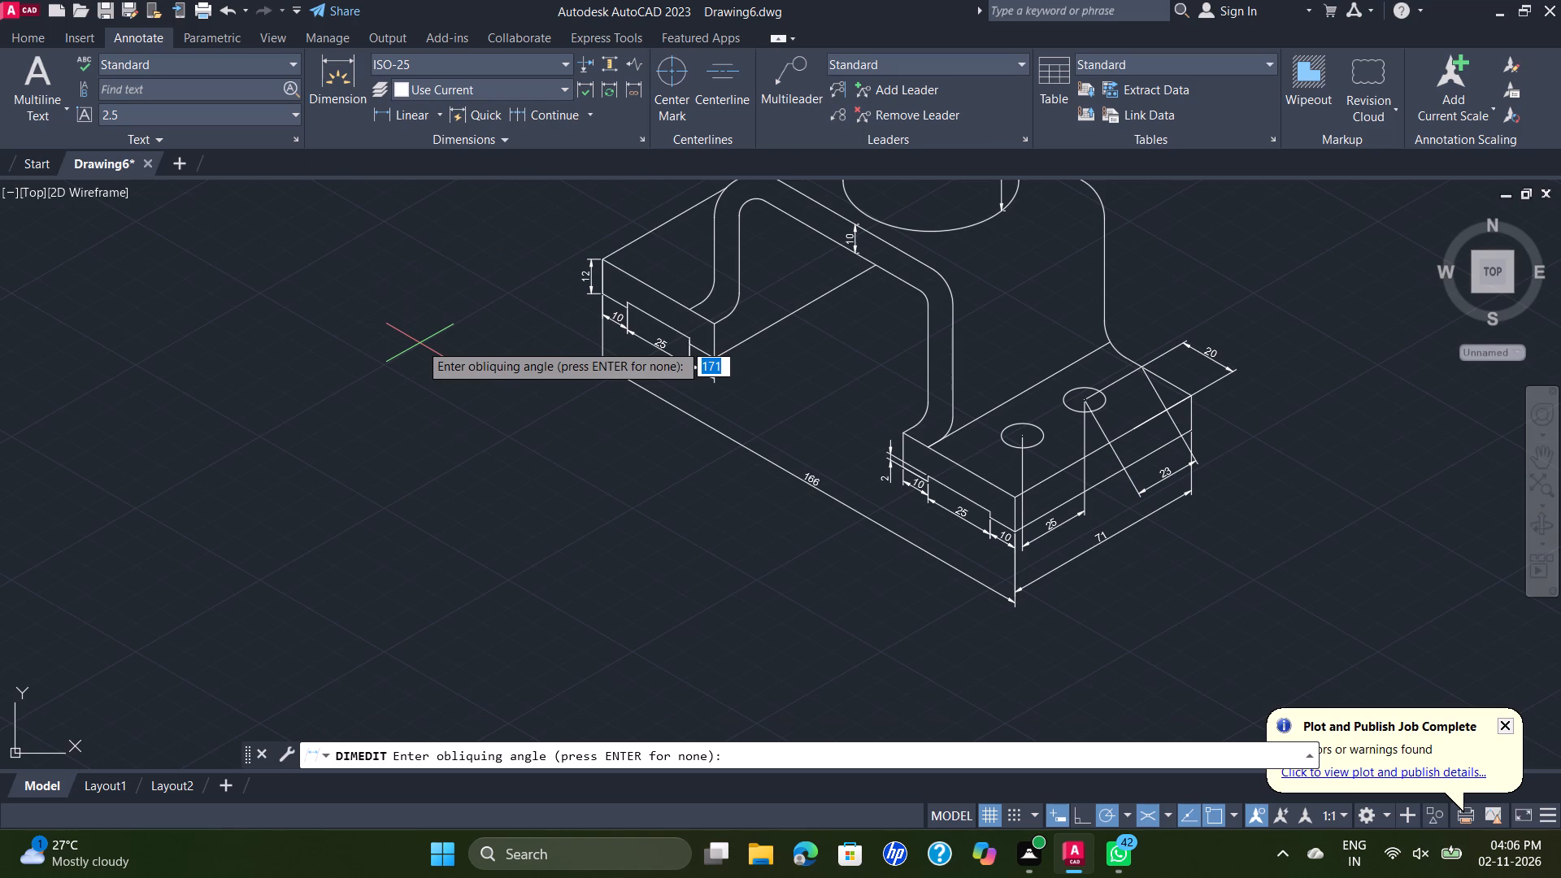
{"action": "key", "text": "3"}
{"action": "key", "text": "BackSpace"}
{"action": "type", "text": "90"}
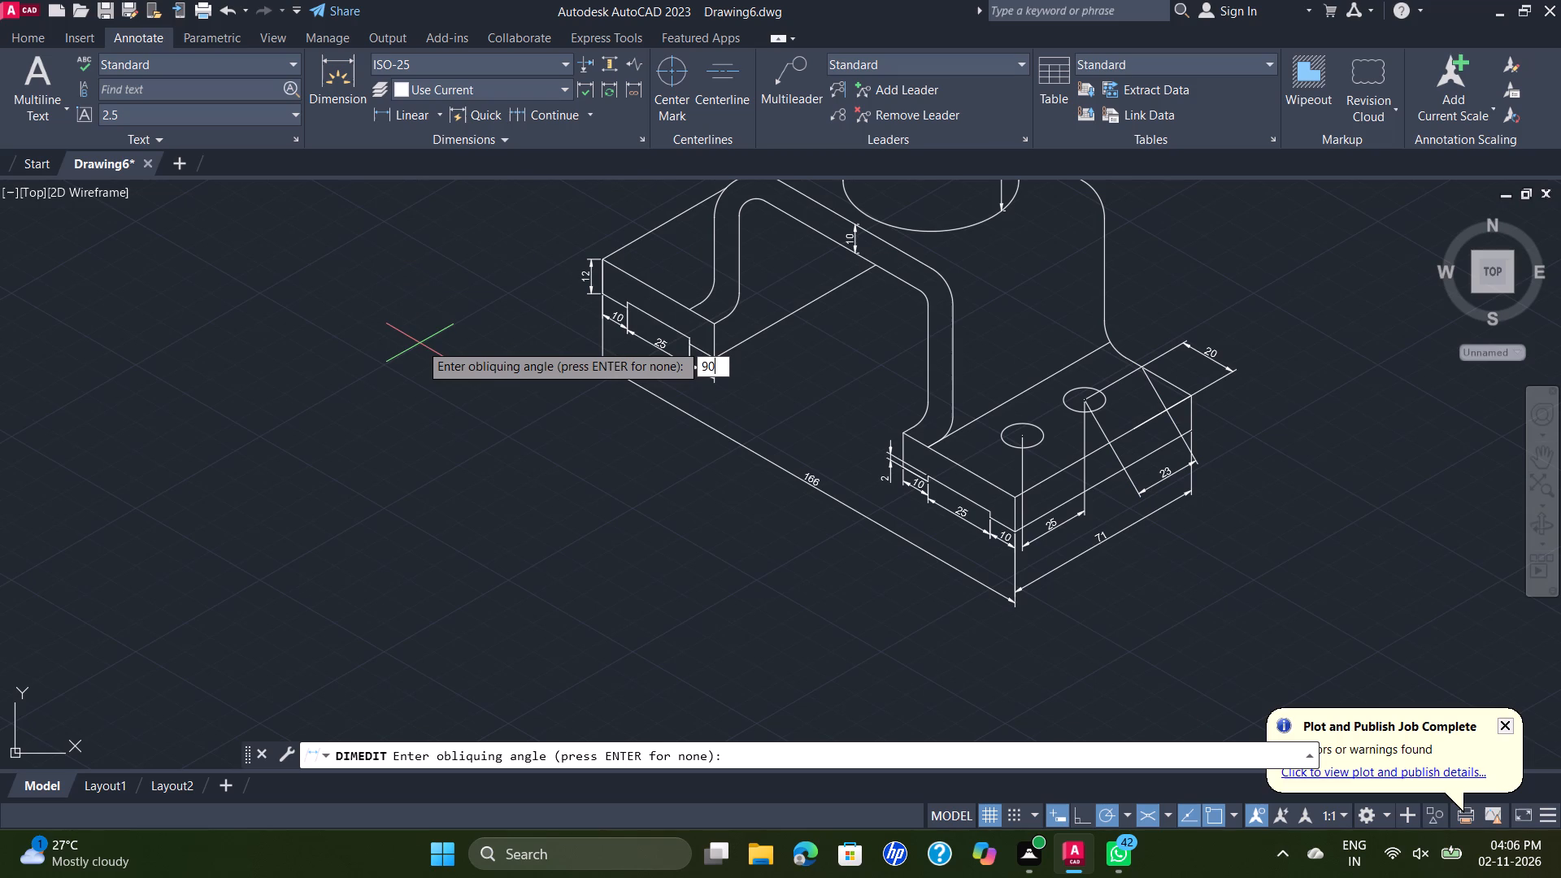
{"action": "key", "text": "Return"}
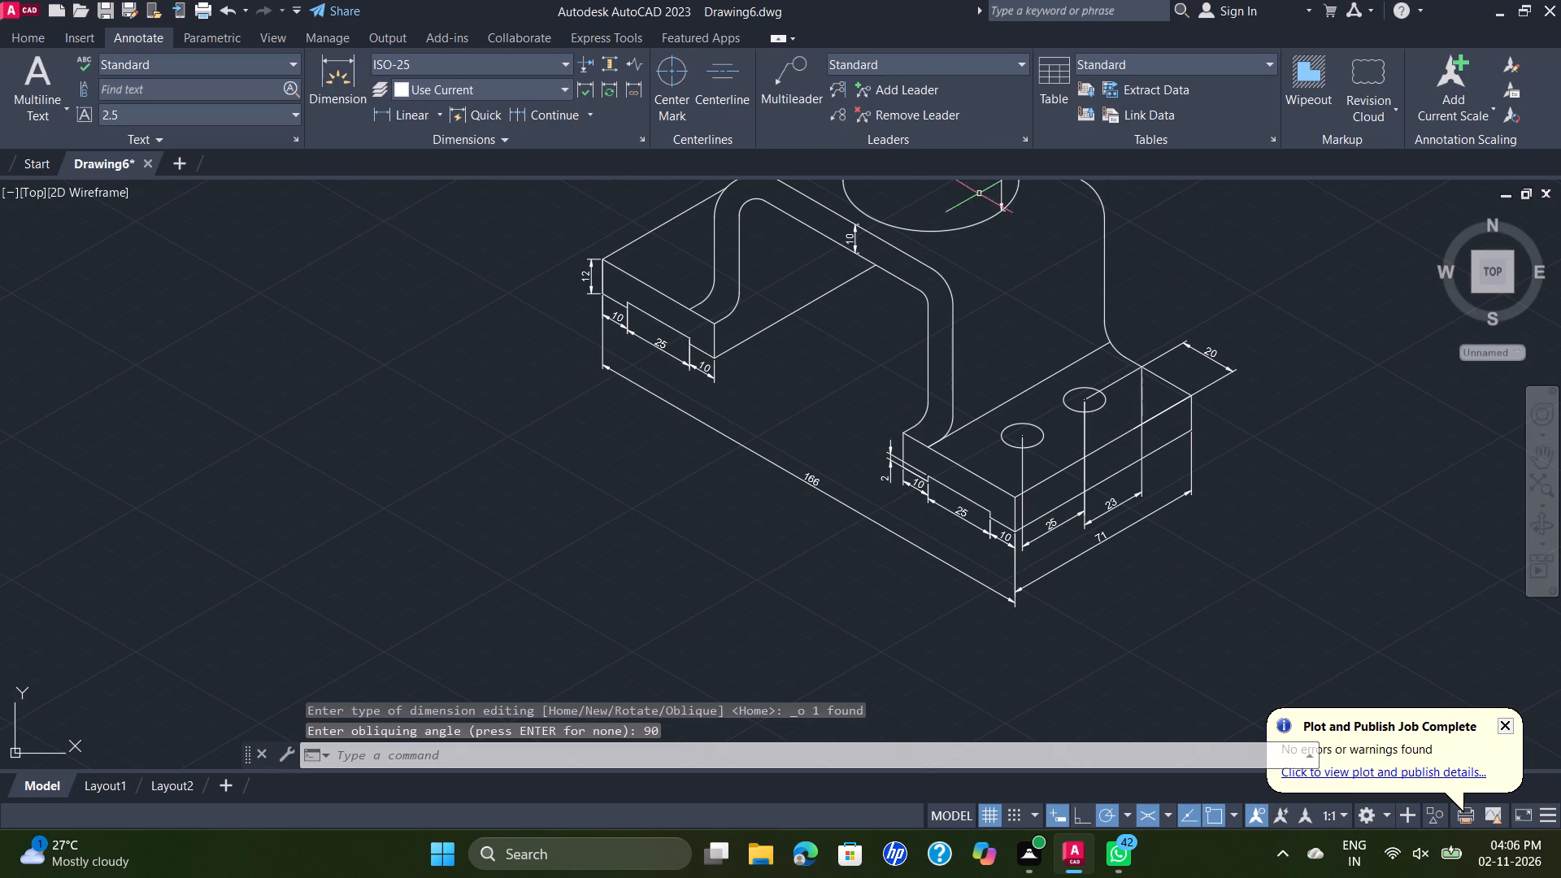
Apply a 150-degree oblique angle to the left foot's thickness dimension.
{"action": "scroll", "coordinate": [1105, 249], "scroll_direction": "down", "scroll_amount": 2}
{"action": "middle_click_drag", "start_coordinate": [1148, 220], "coordinate": [1109, 316]}
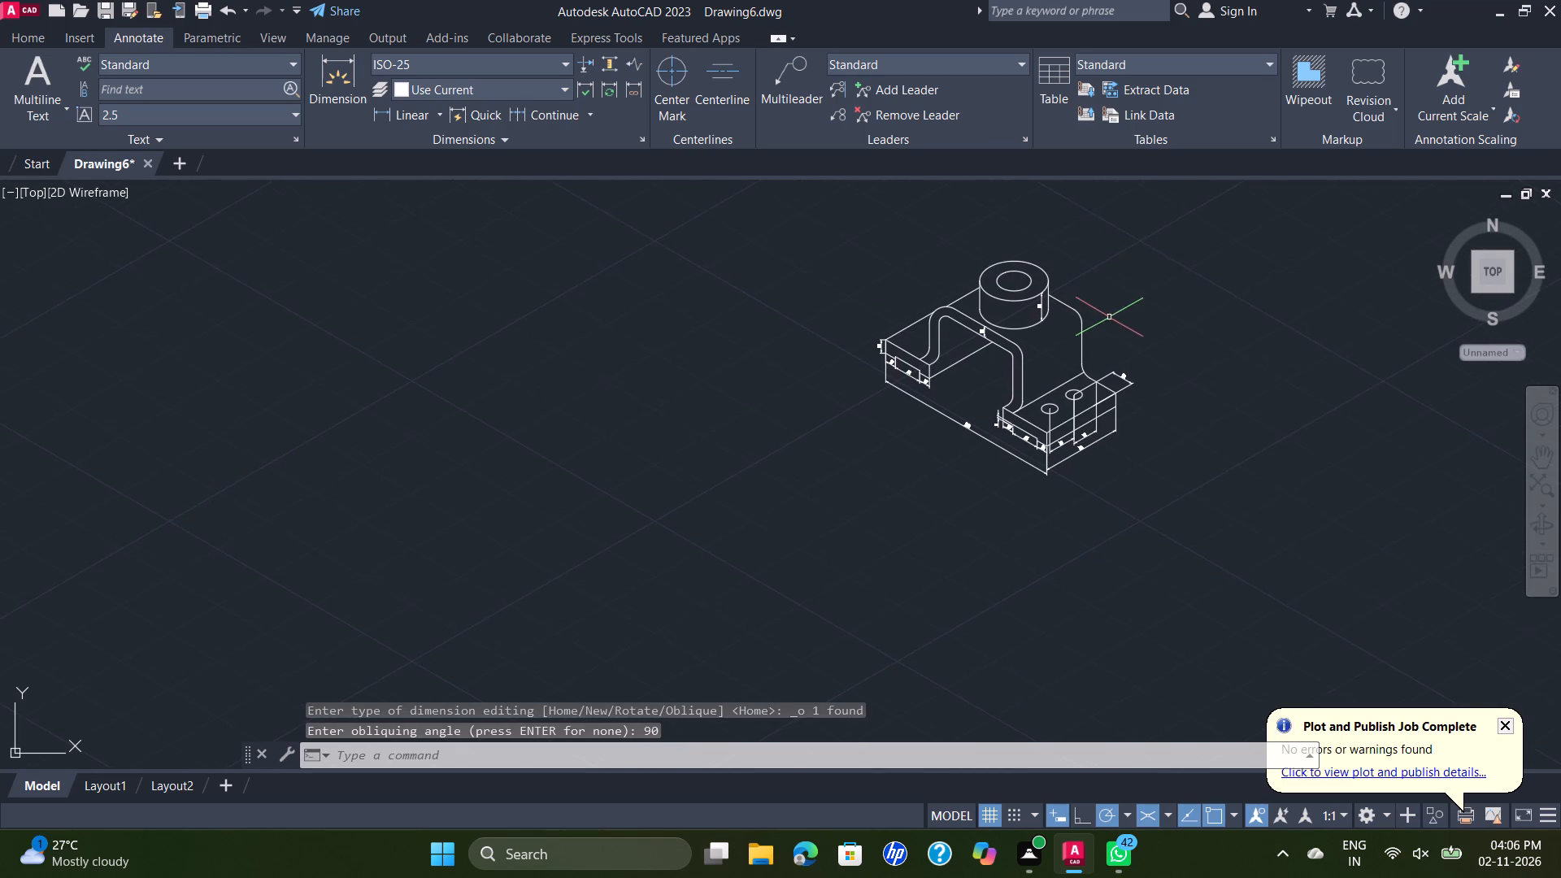
{"action": "scroll", "coordinate": [1109, 317], "scroll_direction": "up", "scroll_amount": 1}
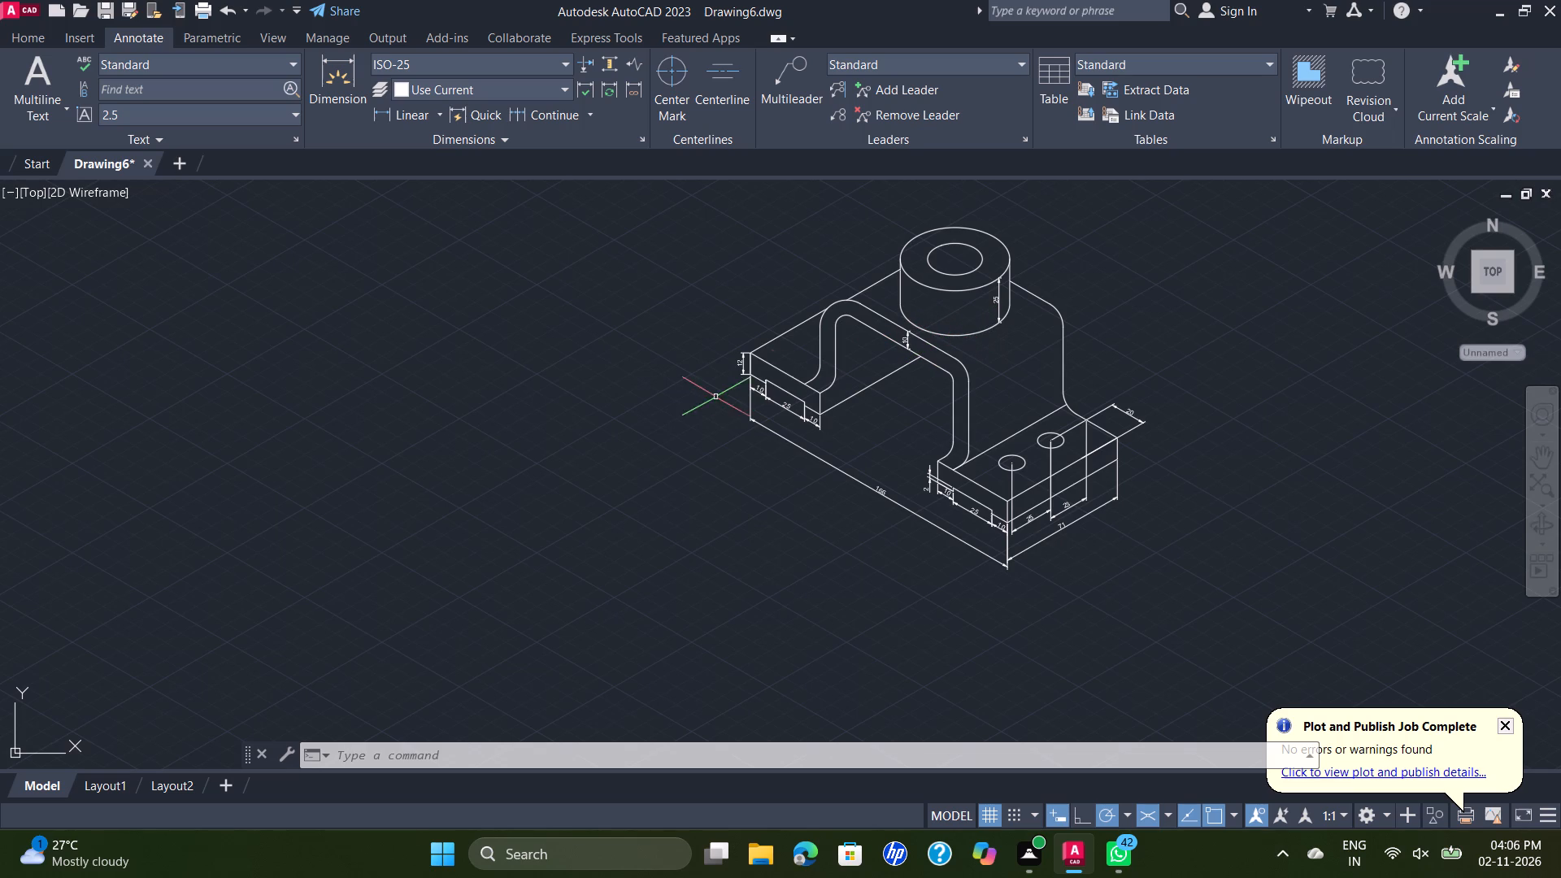
{"action": "left_click", "coordinate": [740, 367]}
{"action": "key", "text": "space"}
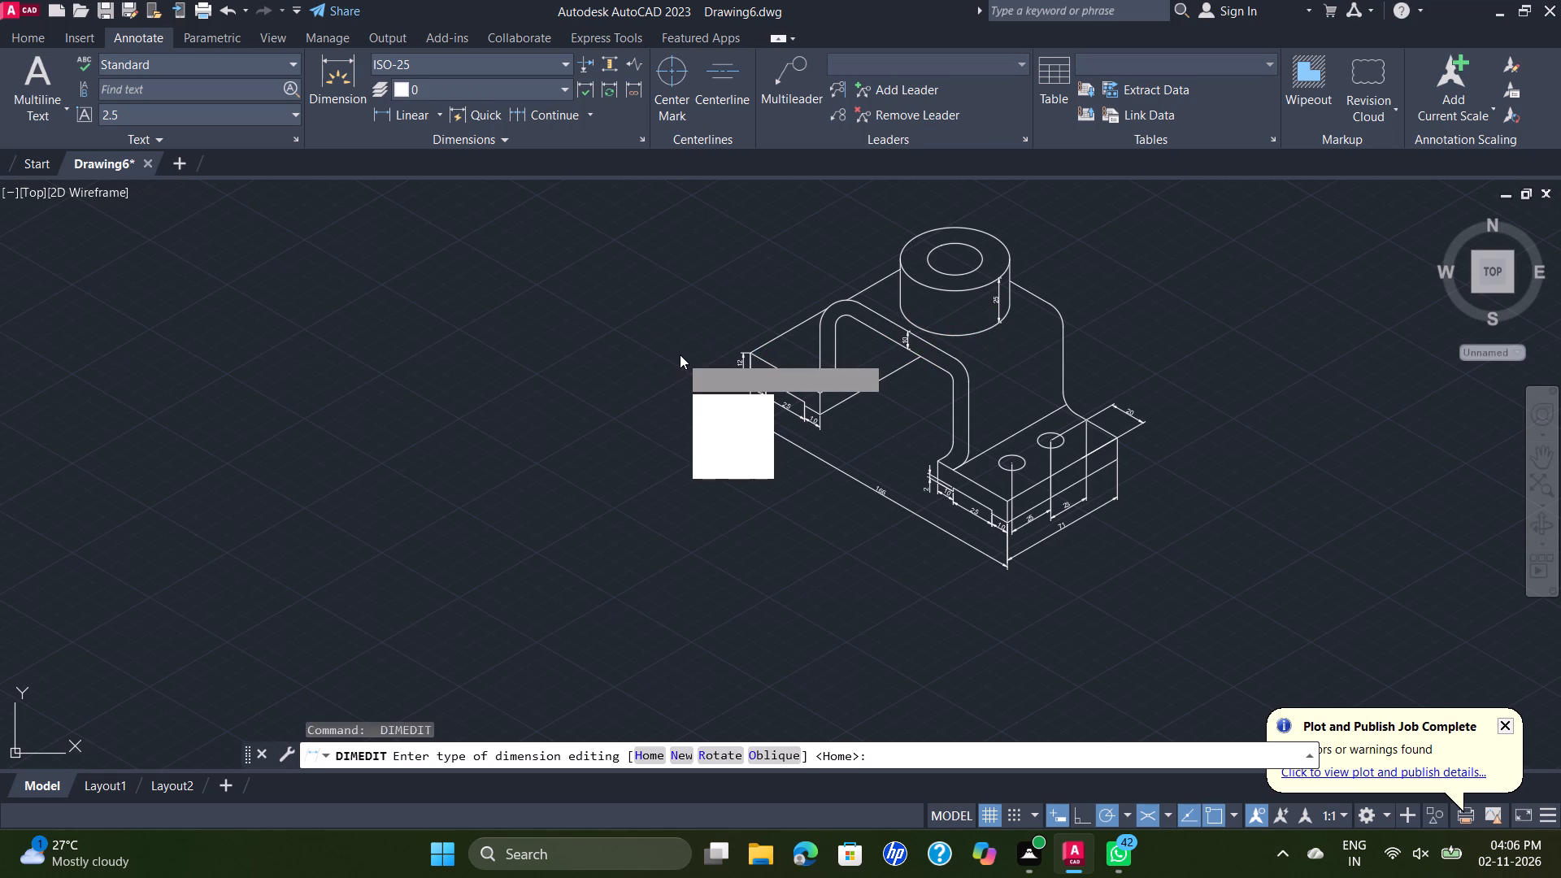
{"action": "left_click_drag", "start_coordinate": [720, 468], "coordinate": [680, 355]}
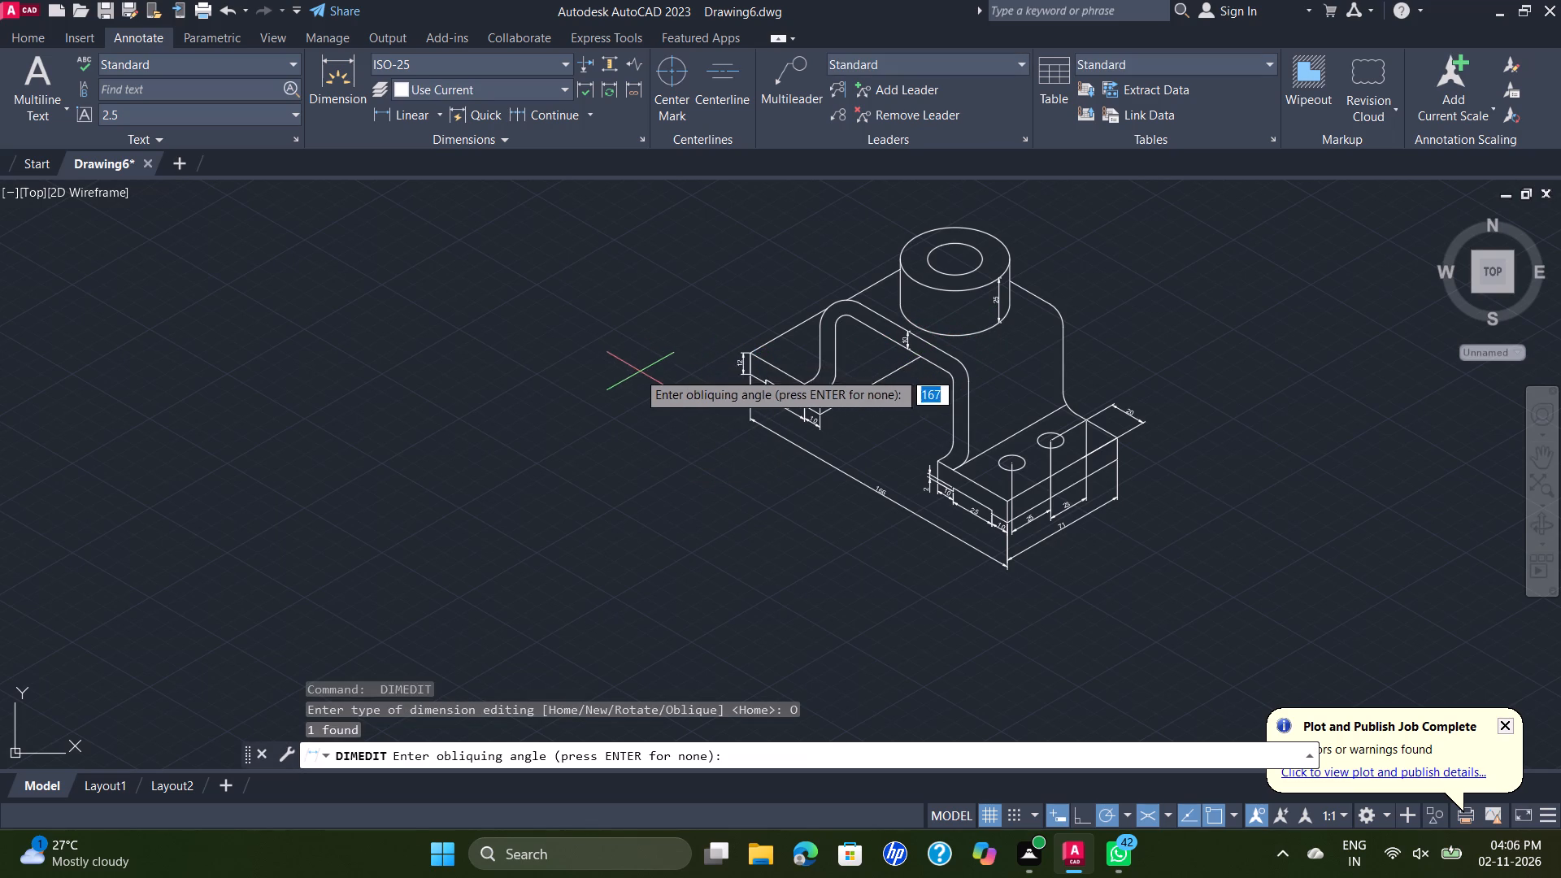
{"action": "type", "text": "150"}
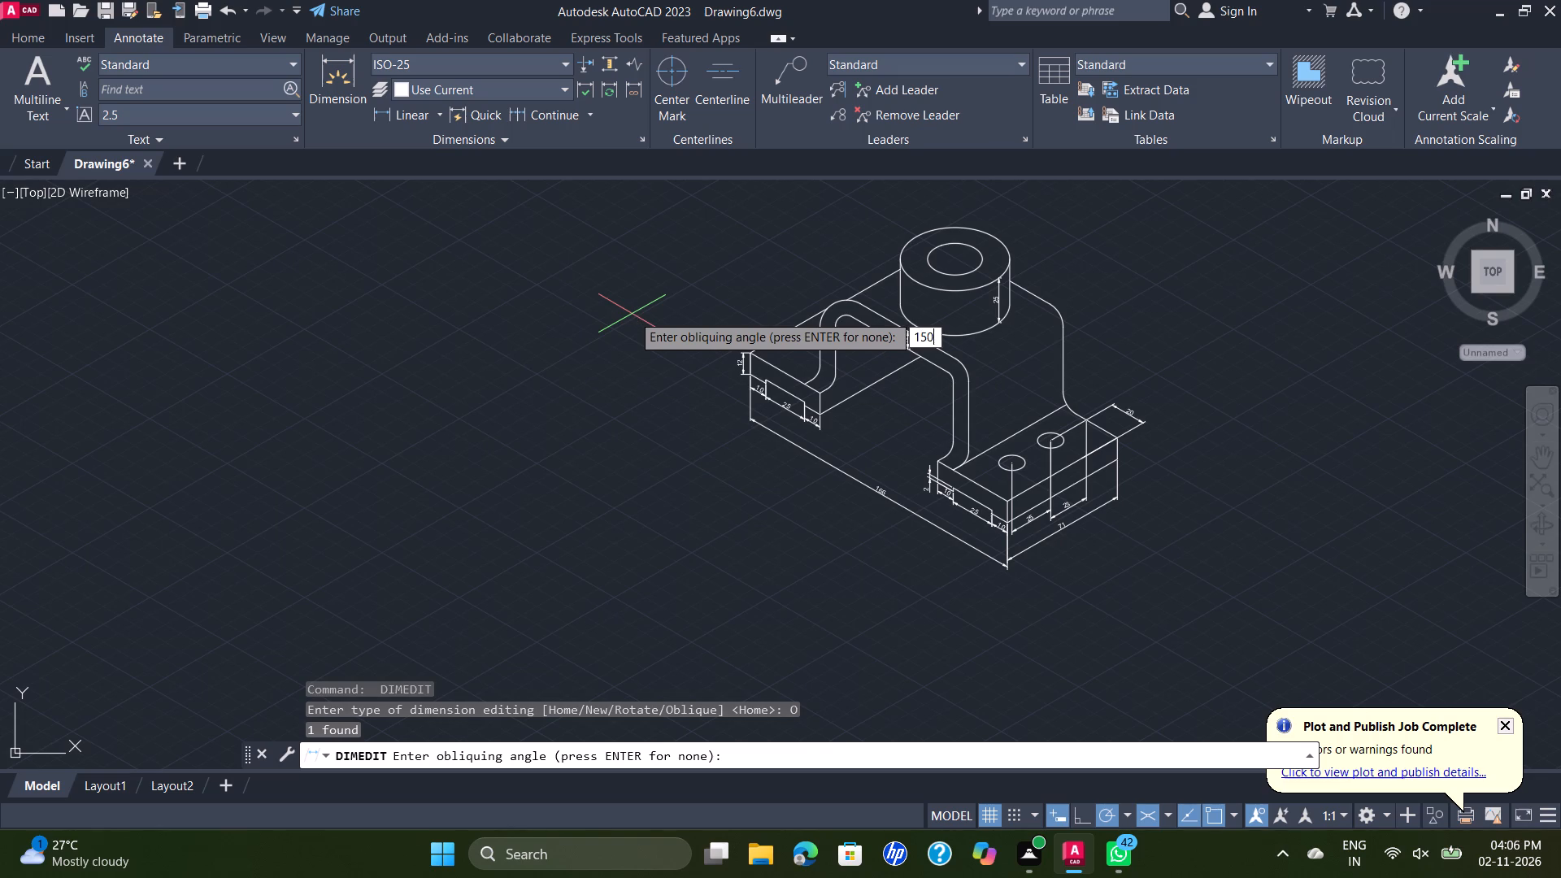
{"action": "key", "text": "Return"}
Dimension the bridge's depth between the right leg's front and rear vertical edges, placing the dimension line directly across the leg's side face.
{"action": "scroll", "coordinate": [1162, 242], "scroll_direction": "up", "scroll_amount": 1}
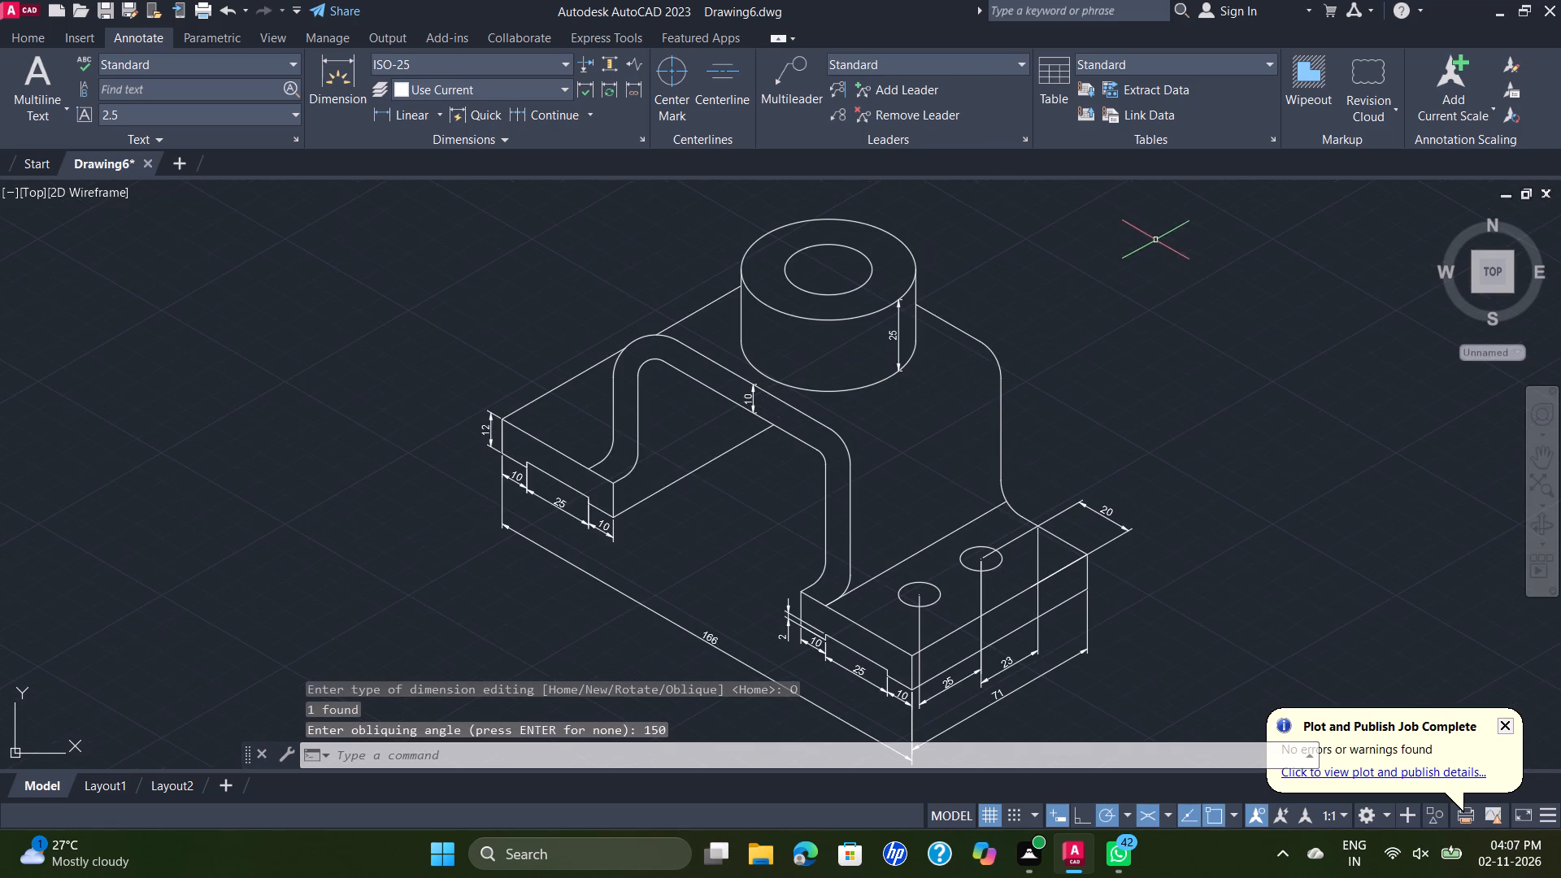
{"action": "key", "text": "grave"}
{"action": "key", "text": "Escape"}
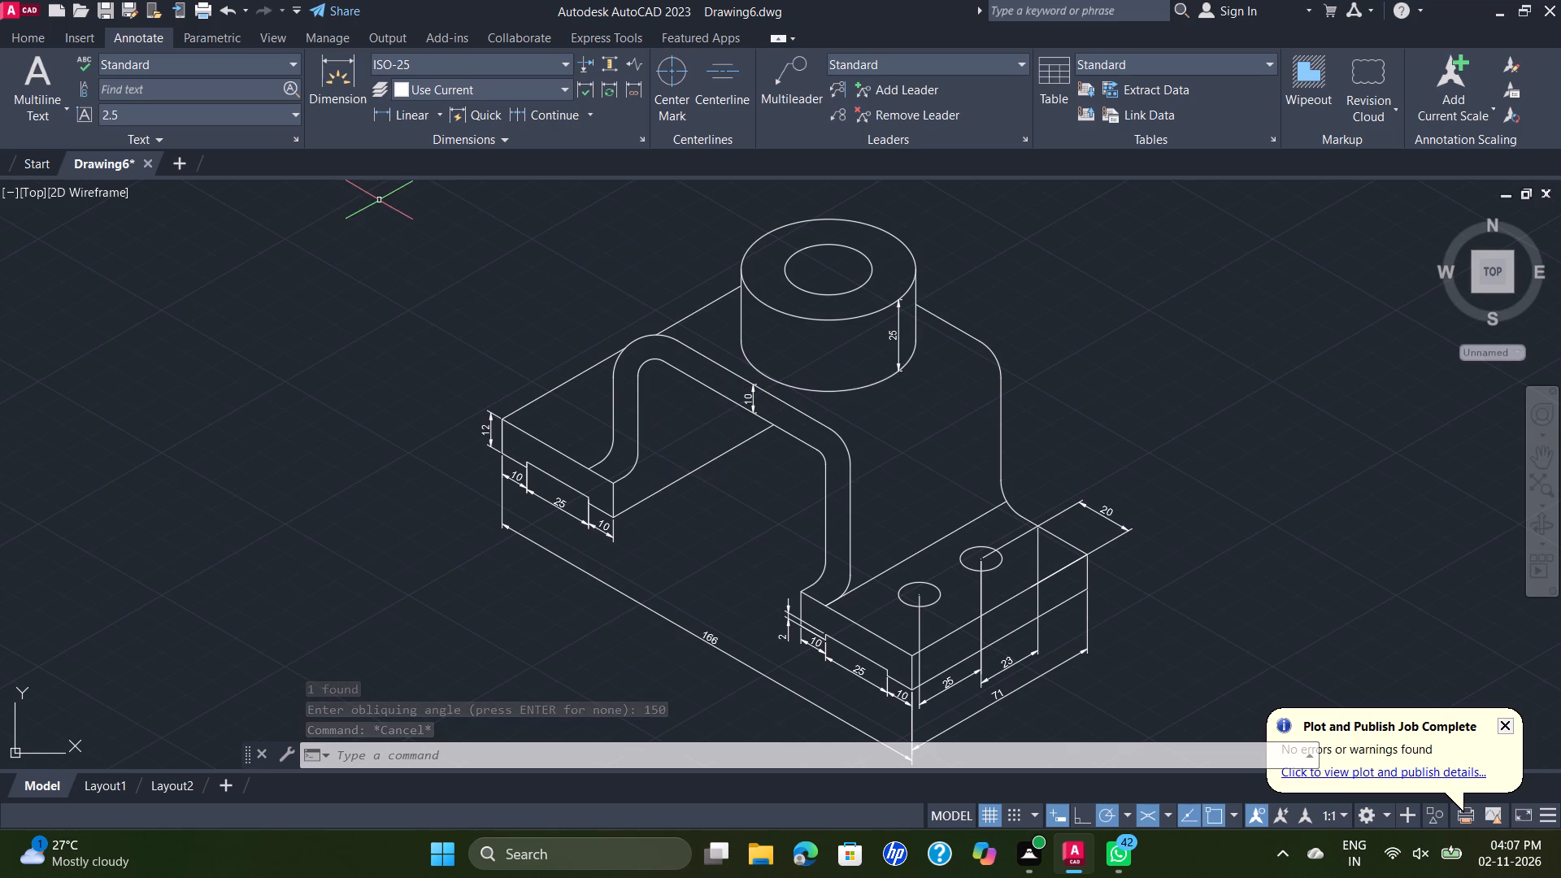
{"action": "left_click", "coordinate": [328, 81]}
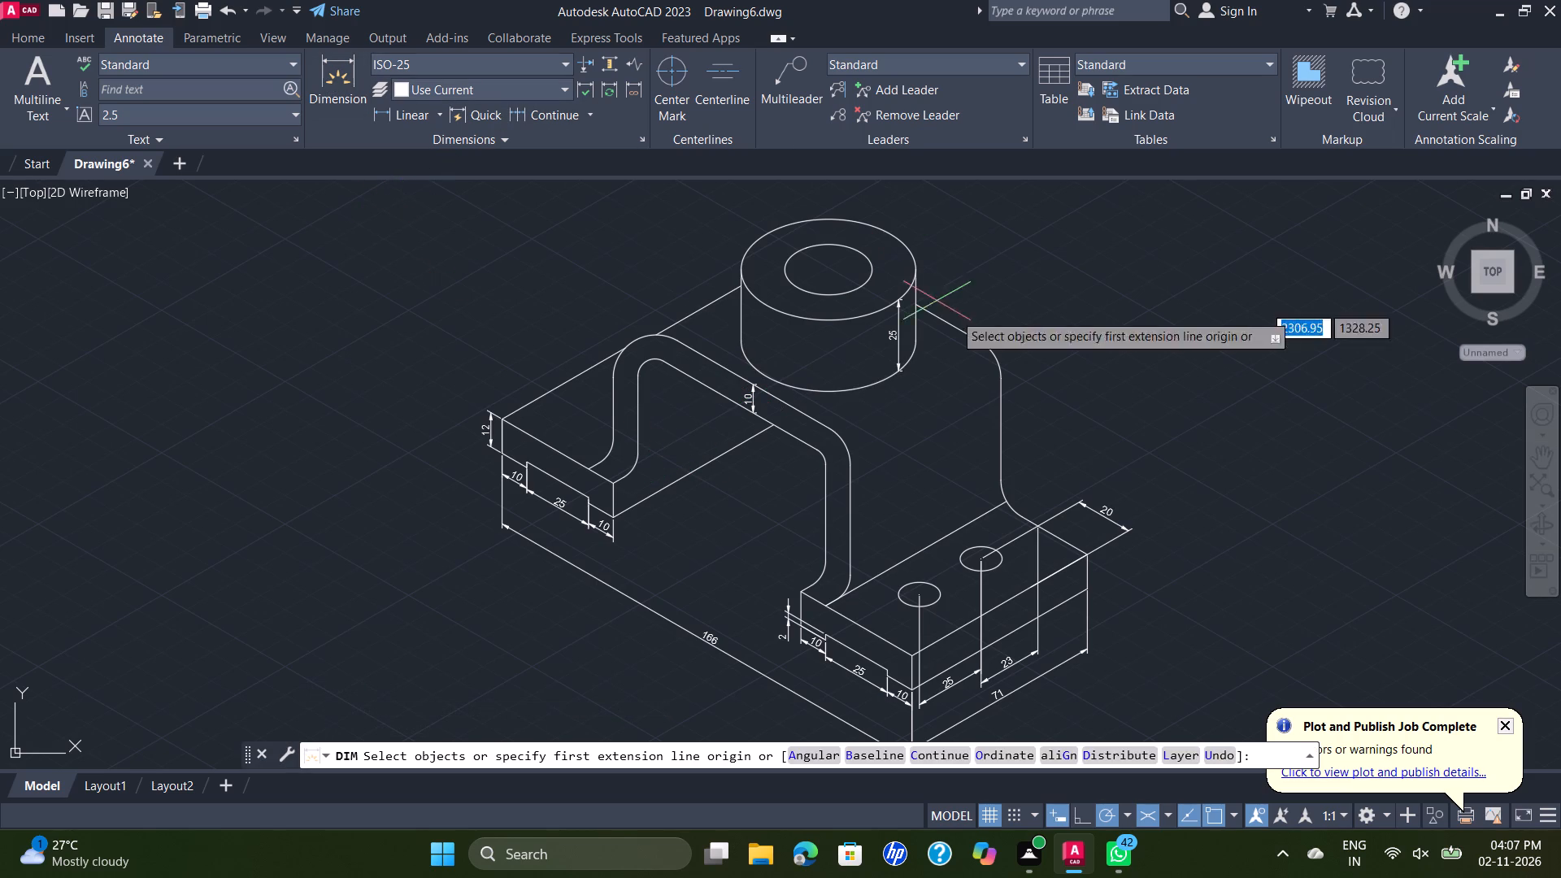
{"action": "left_click", "coordinate": [849, 518]}
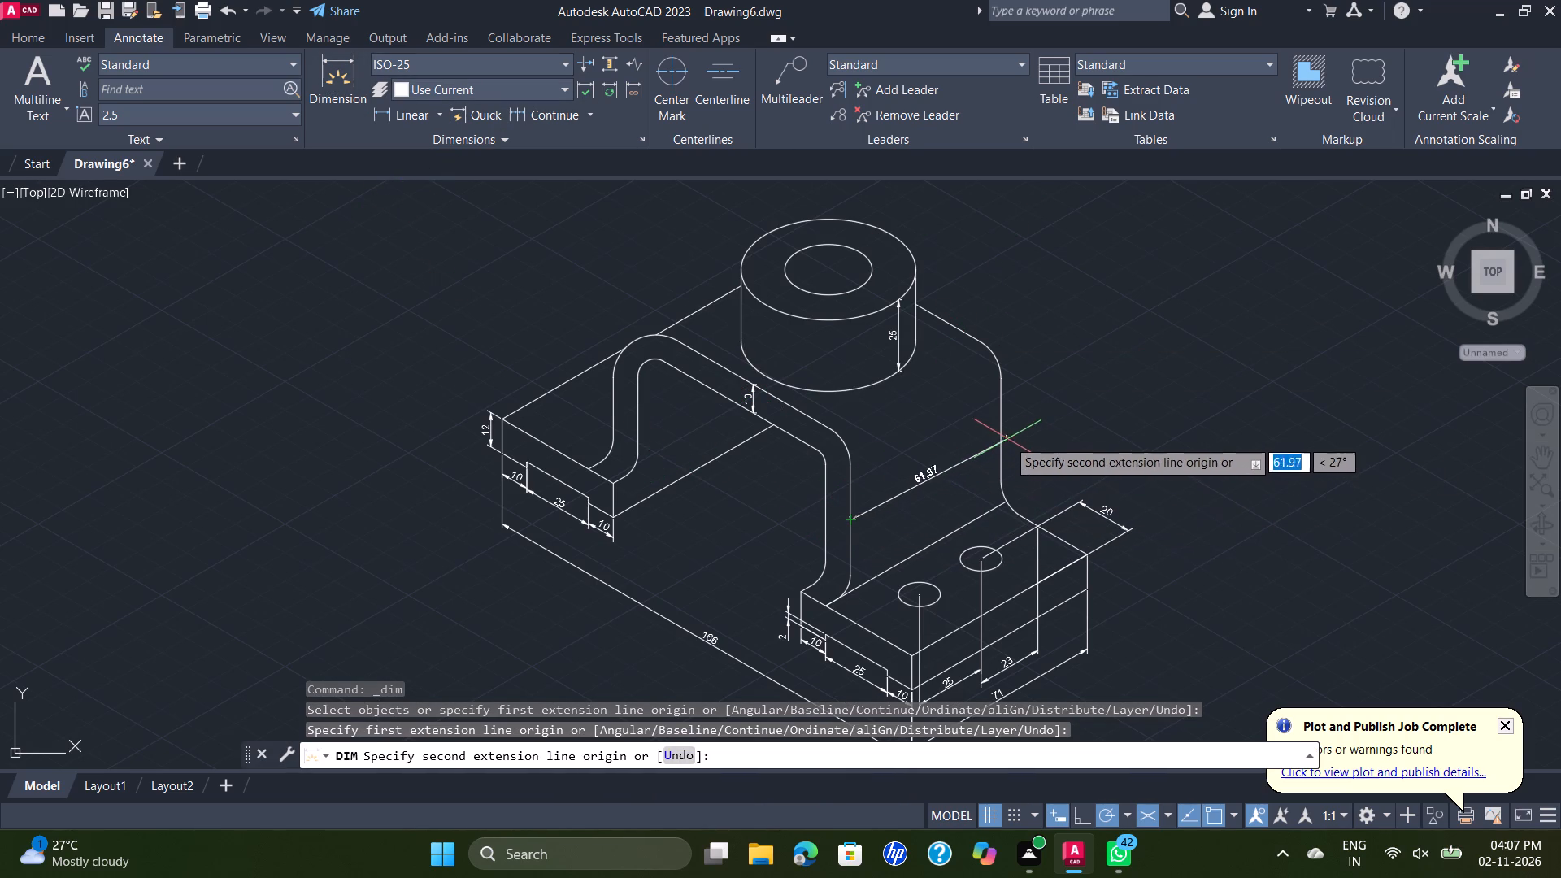
{"action": "left_click", "coordinate": [996, 436]}
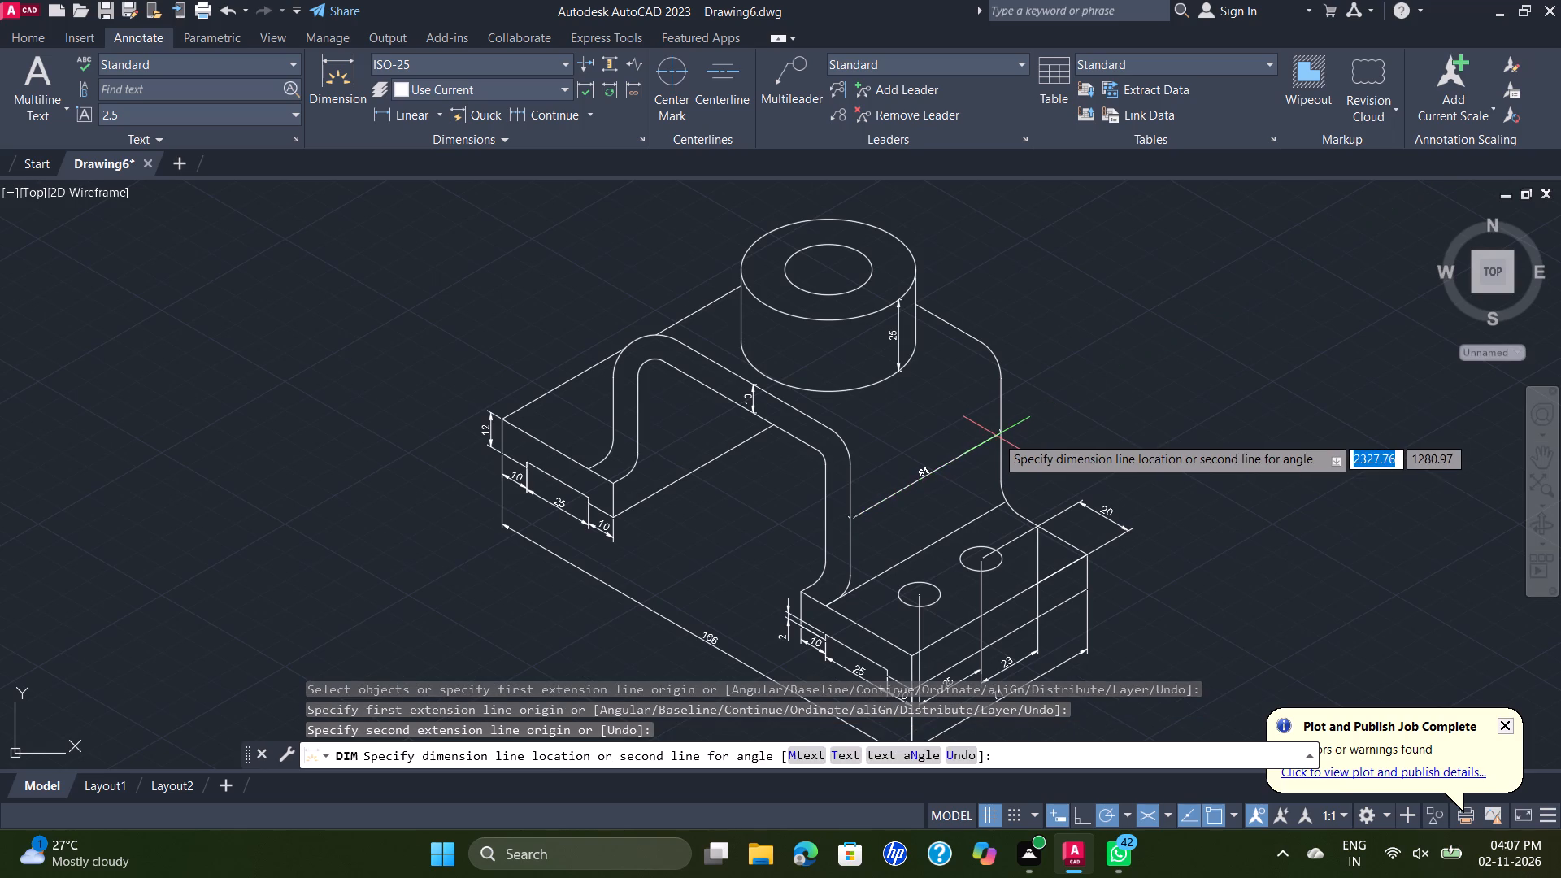
{"action": "left_click", "coordinate": [994, 436]}
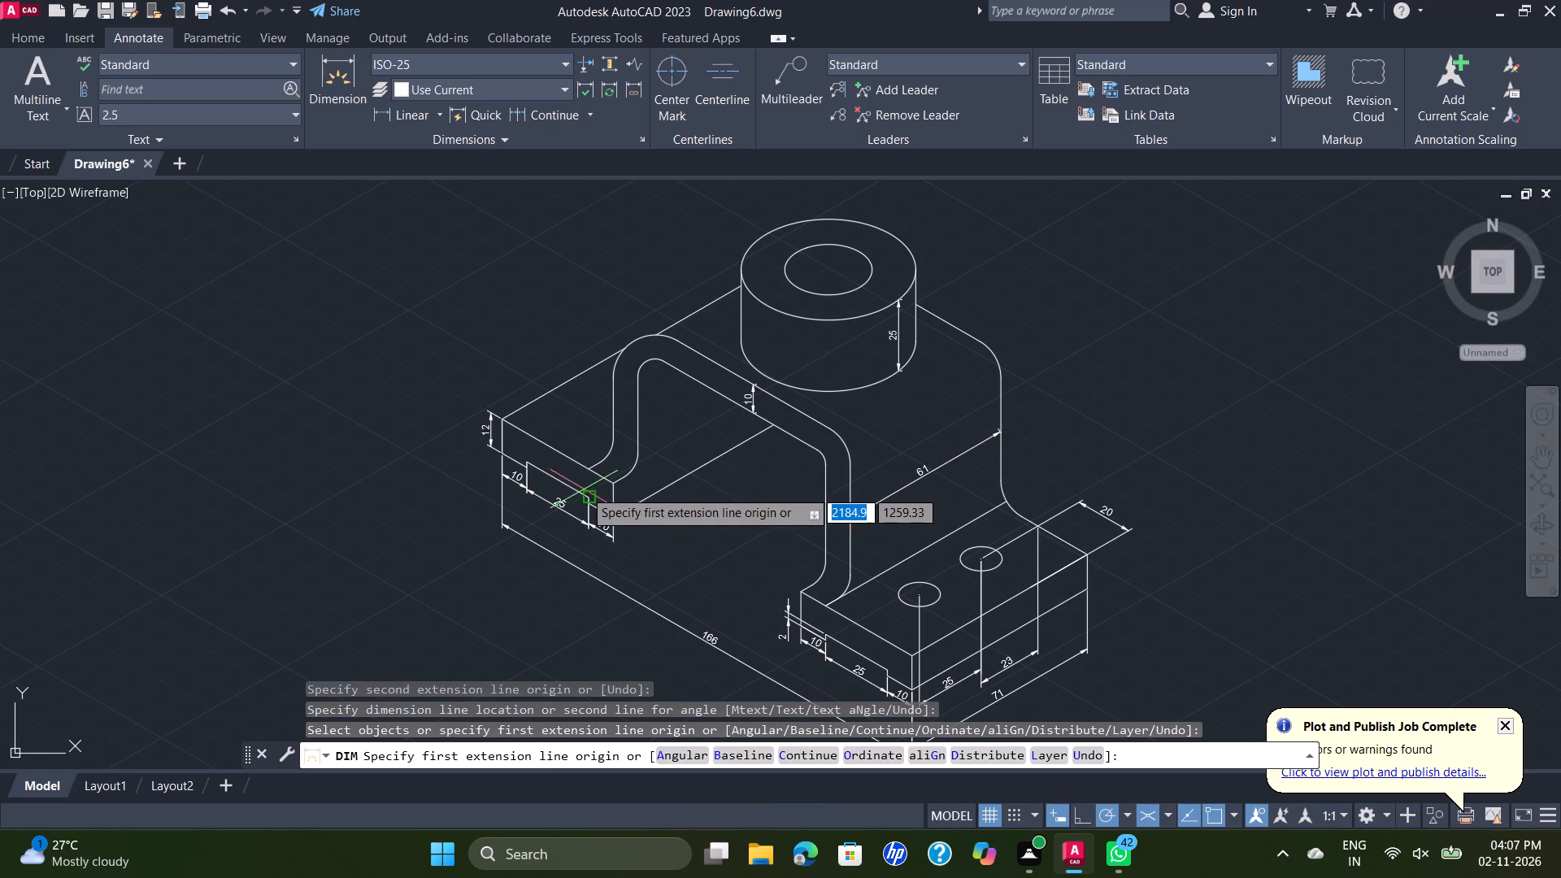
{"action": "key", "text": "space"}
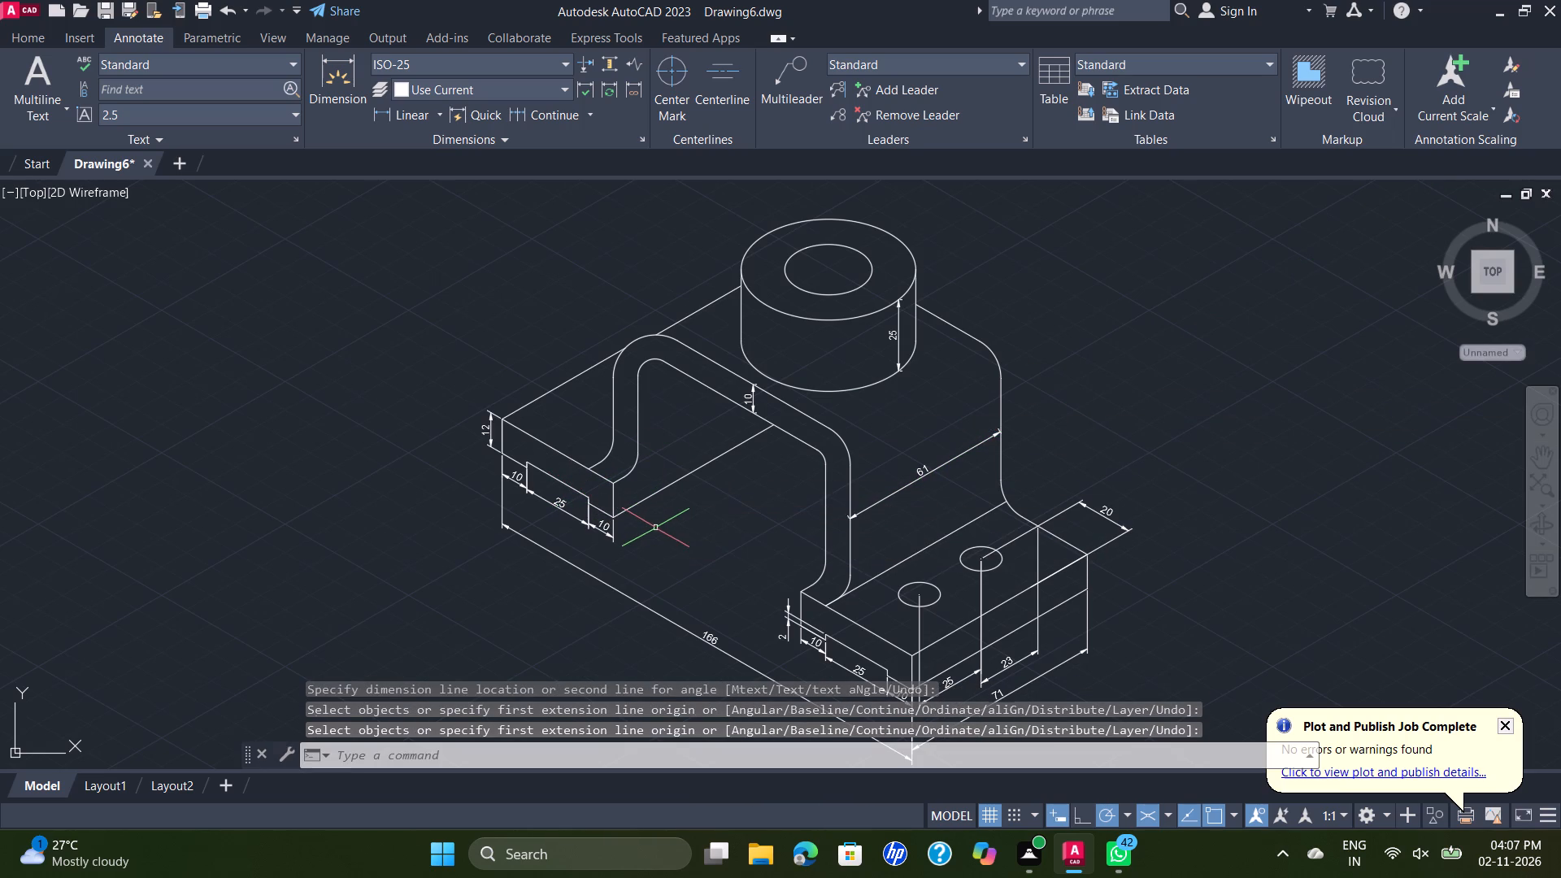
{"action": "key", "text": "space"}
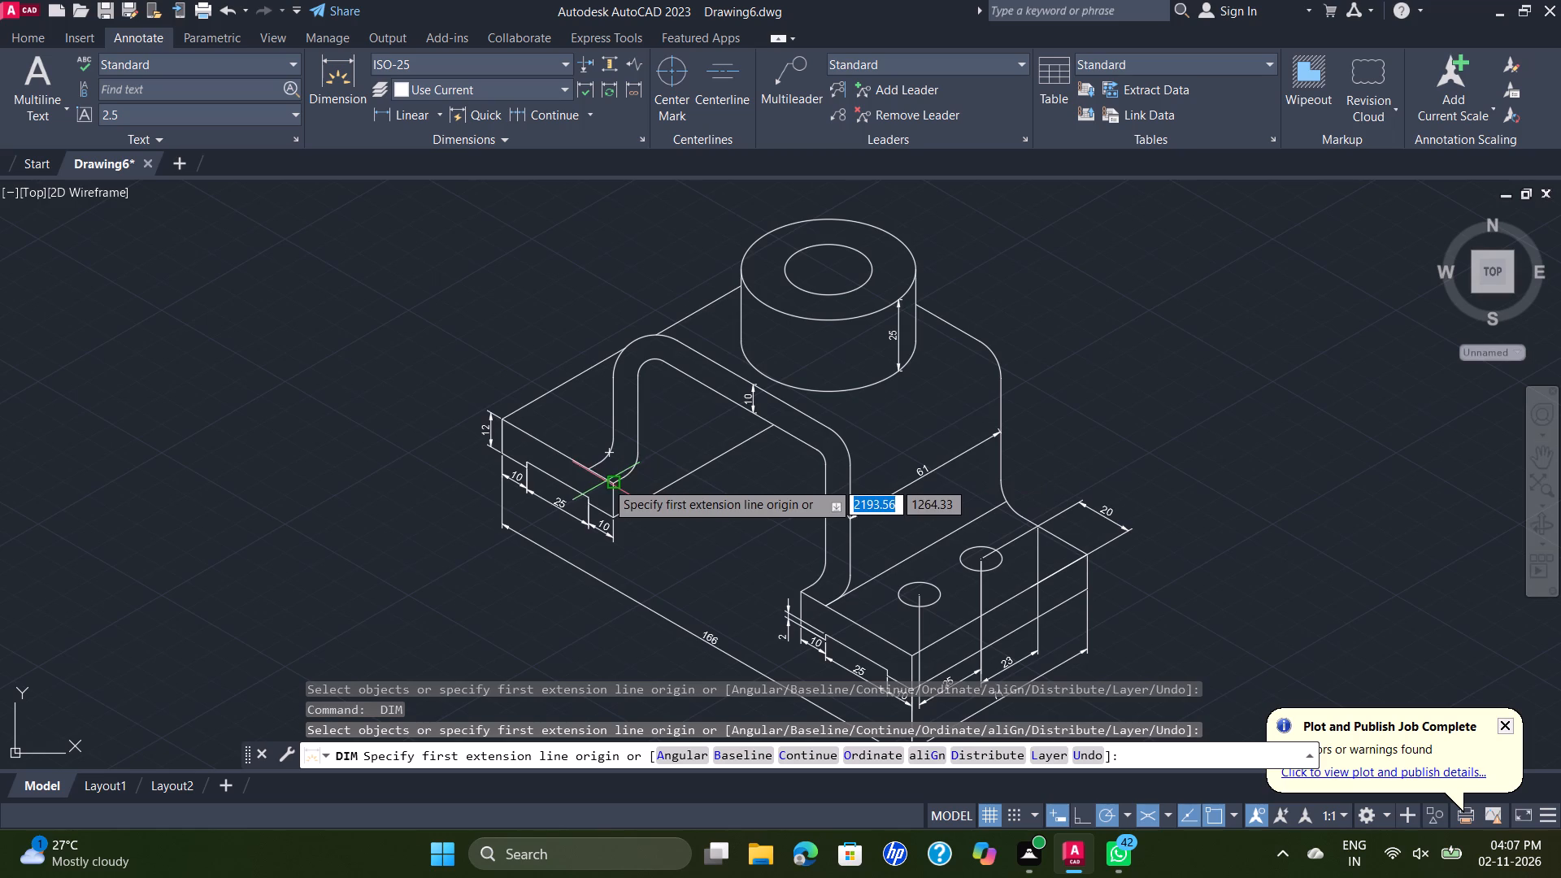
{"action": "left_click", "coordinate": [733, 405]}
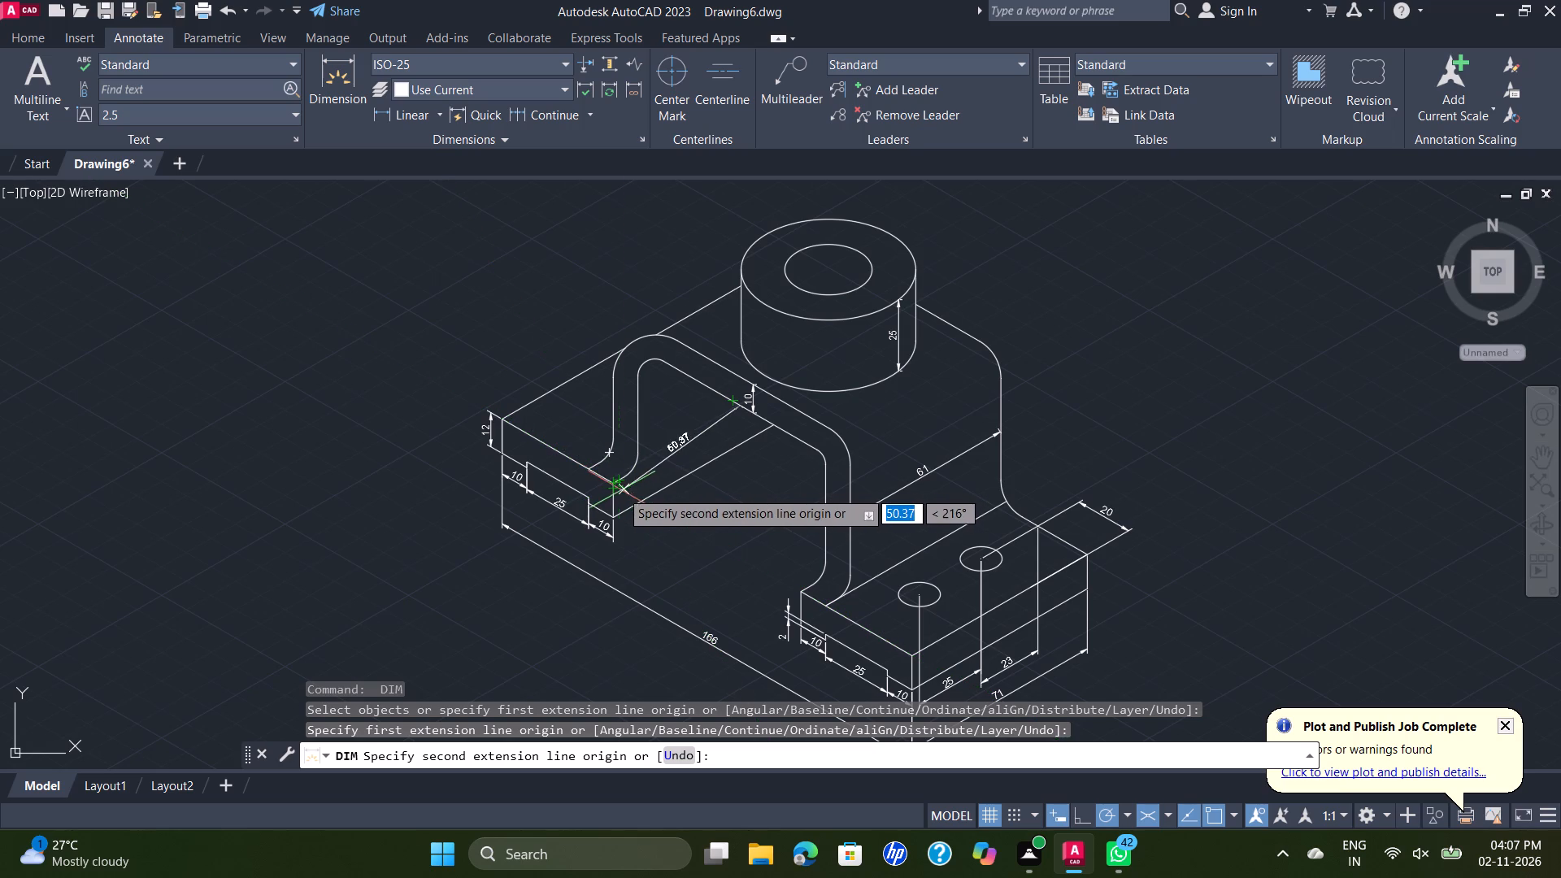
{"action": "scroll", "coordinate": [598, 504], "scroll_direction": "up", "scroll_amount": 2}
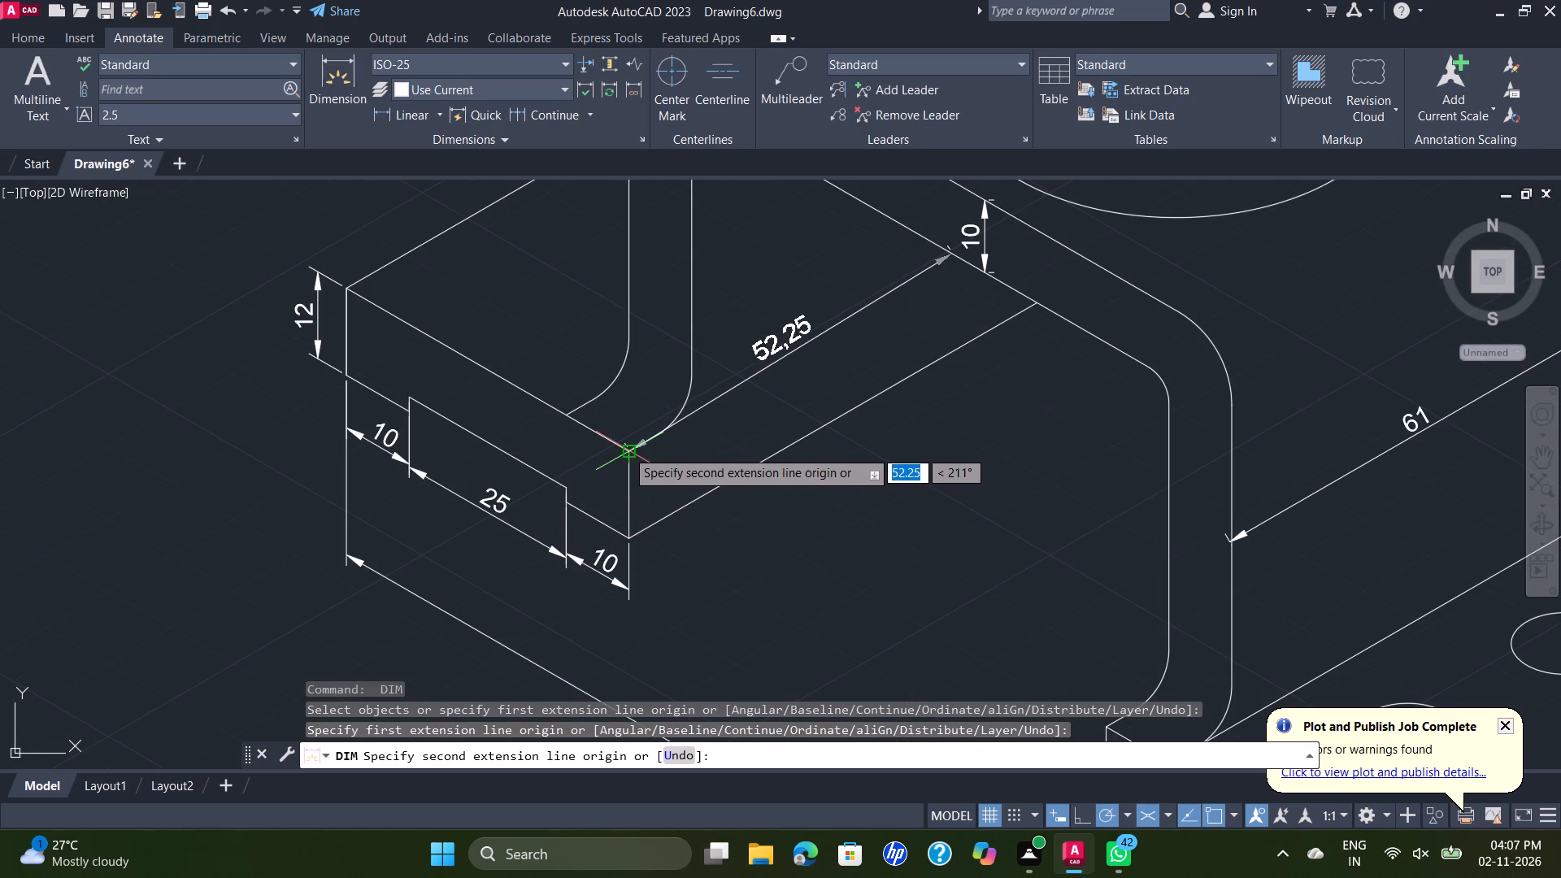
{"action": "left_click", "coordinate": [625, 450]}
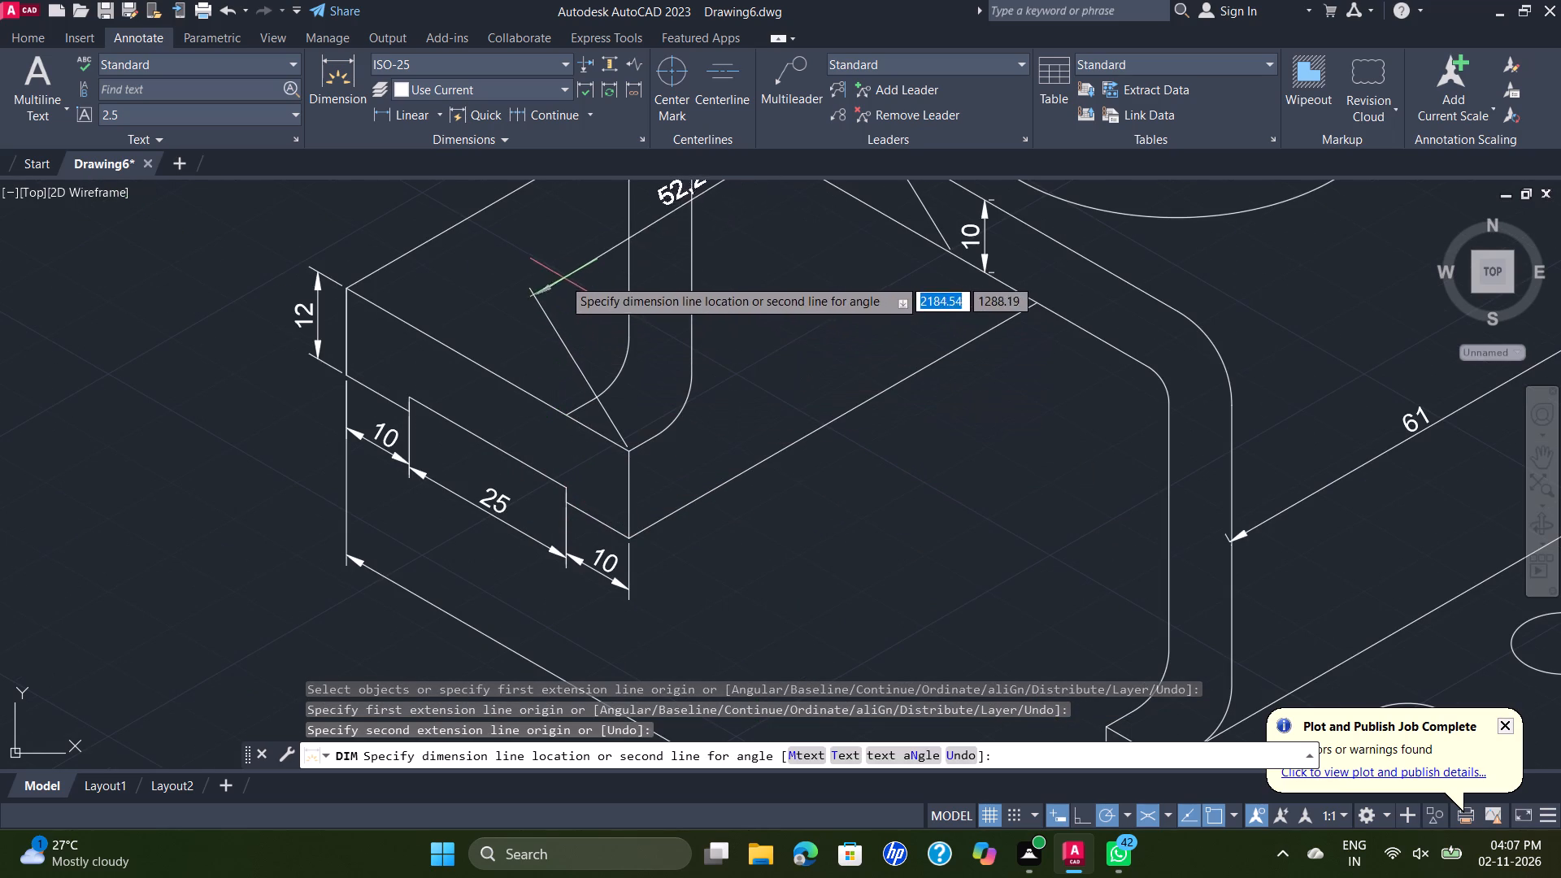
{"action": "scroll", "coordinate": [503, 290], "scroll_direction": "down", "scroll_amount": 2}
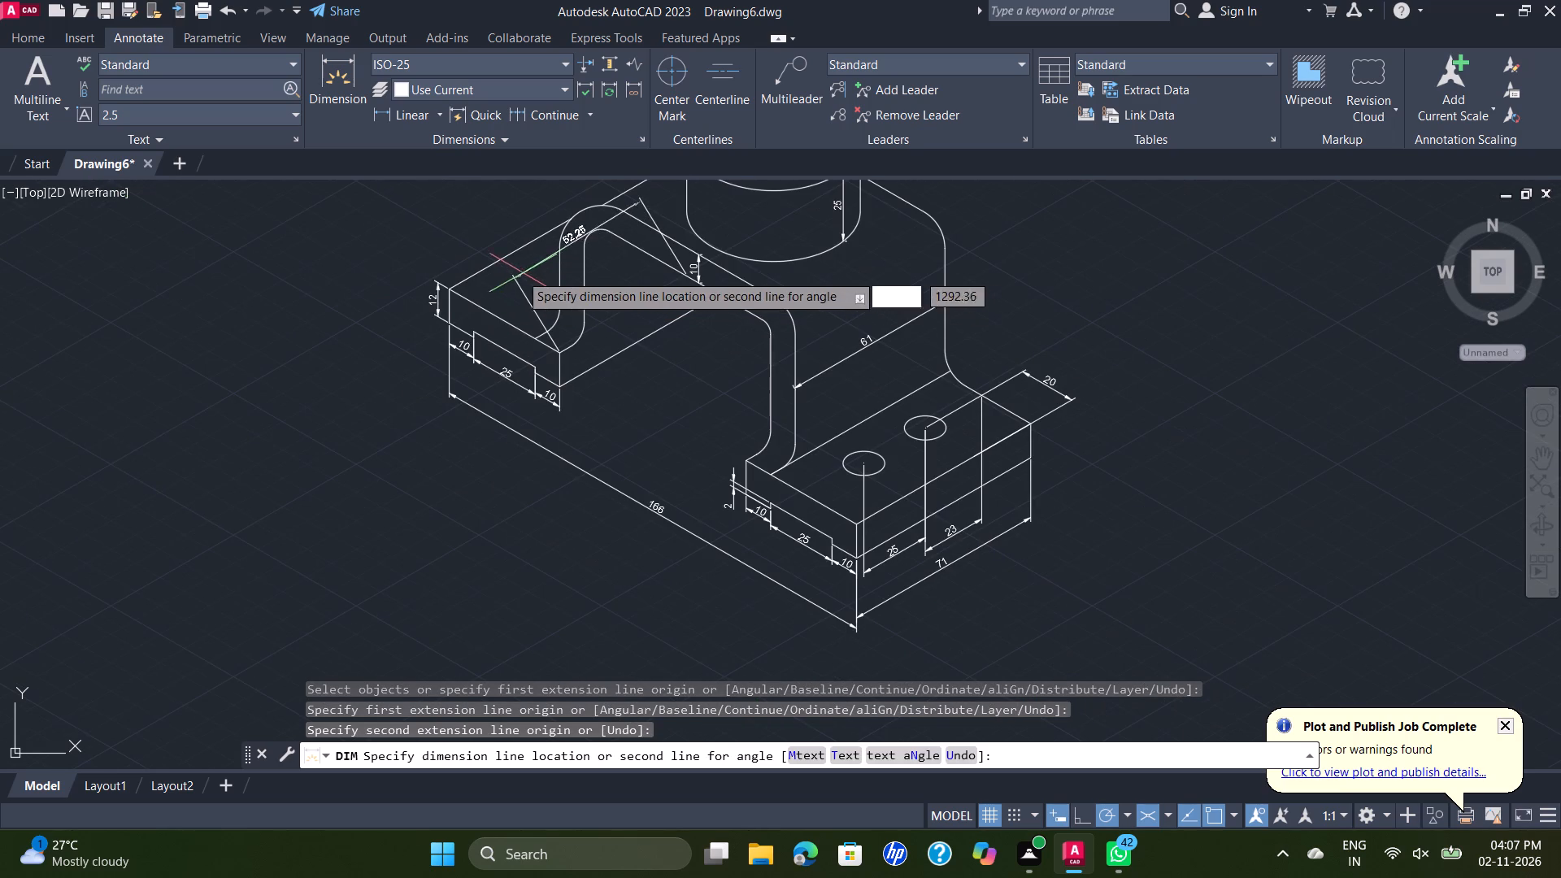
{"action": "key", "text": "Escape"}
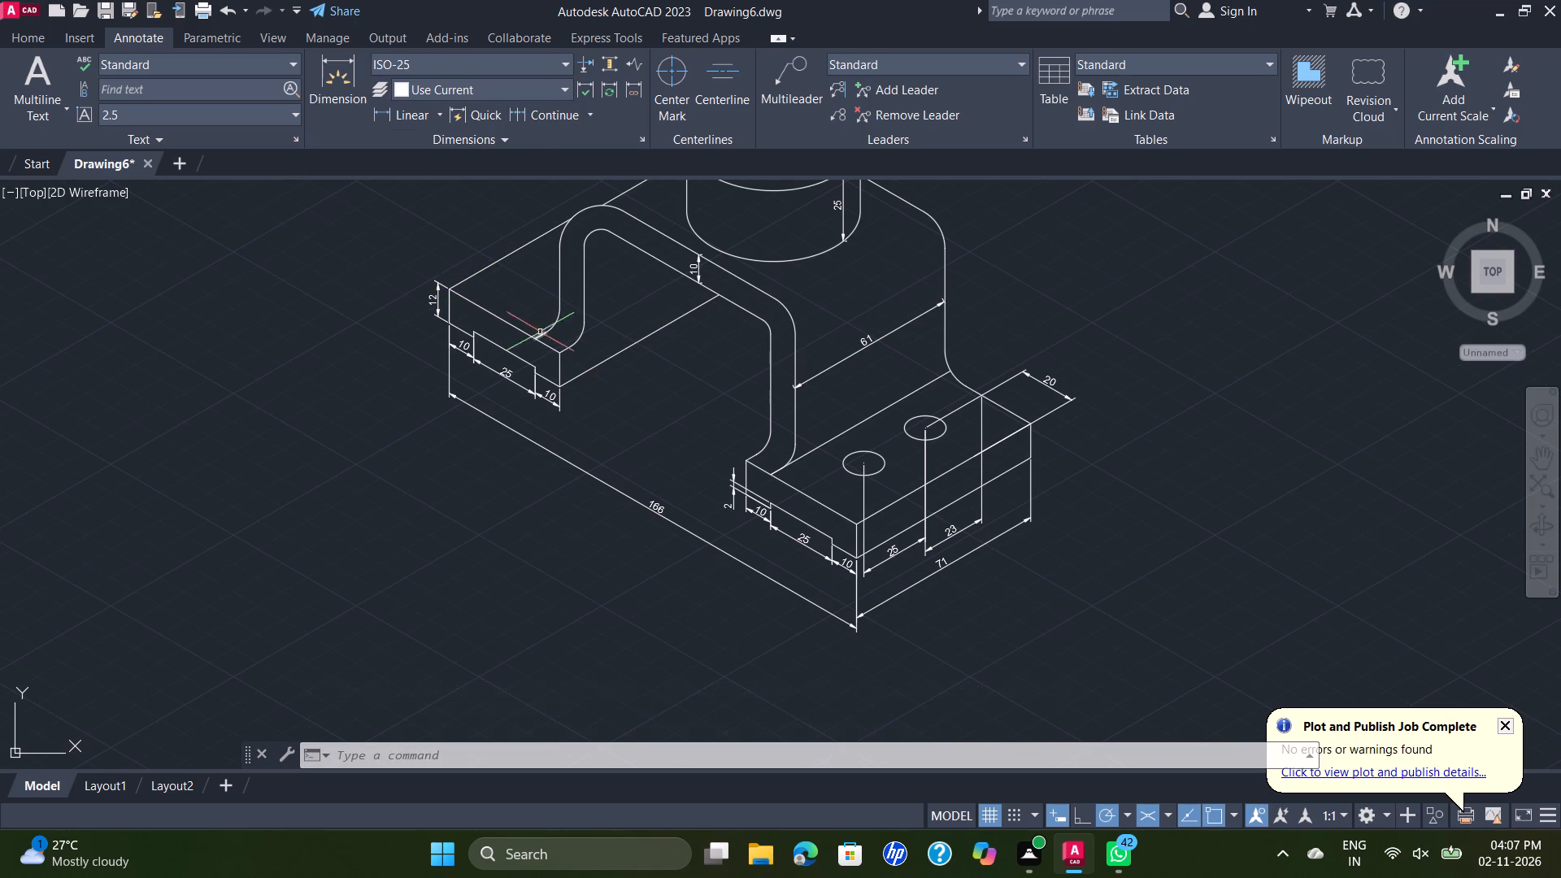
Add a 41 mm vertical height dimension down from the underside of the bridge's top, placing it inside the opening near the left leg.
{"action": "left_click", "coordinate": [330, 74]}
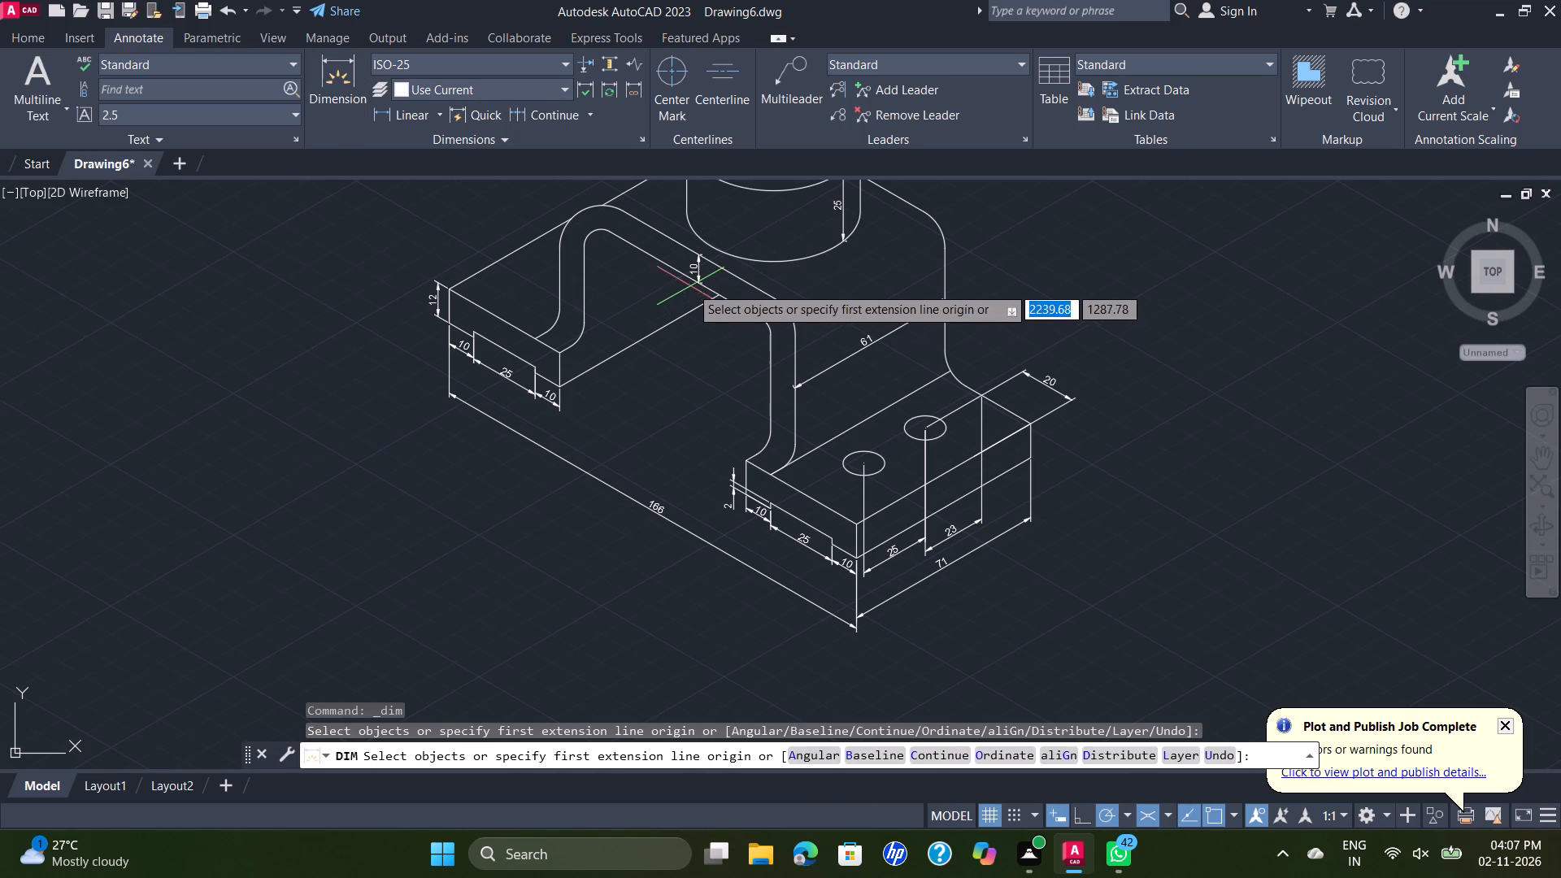
{"action": "left_click", "coordinate": [685, 278]}
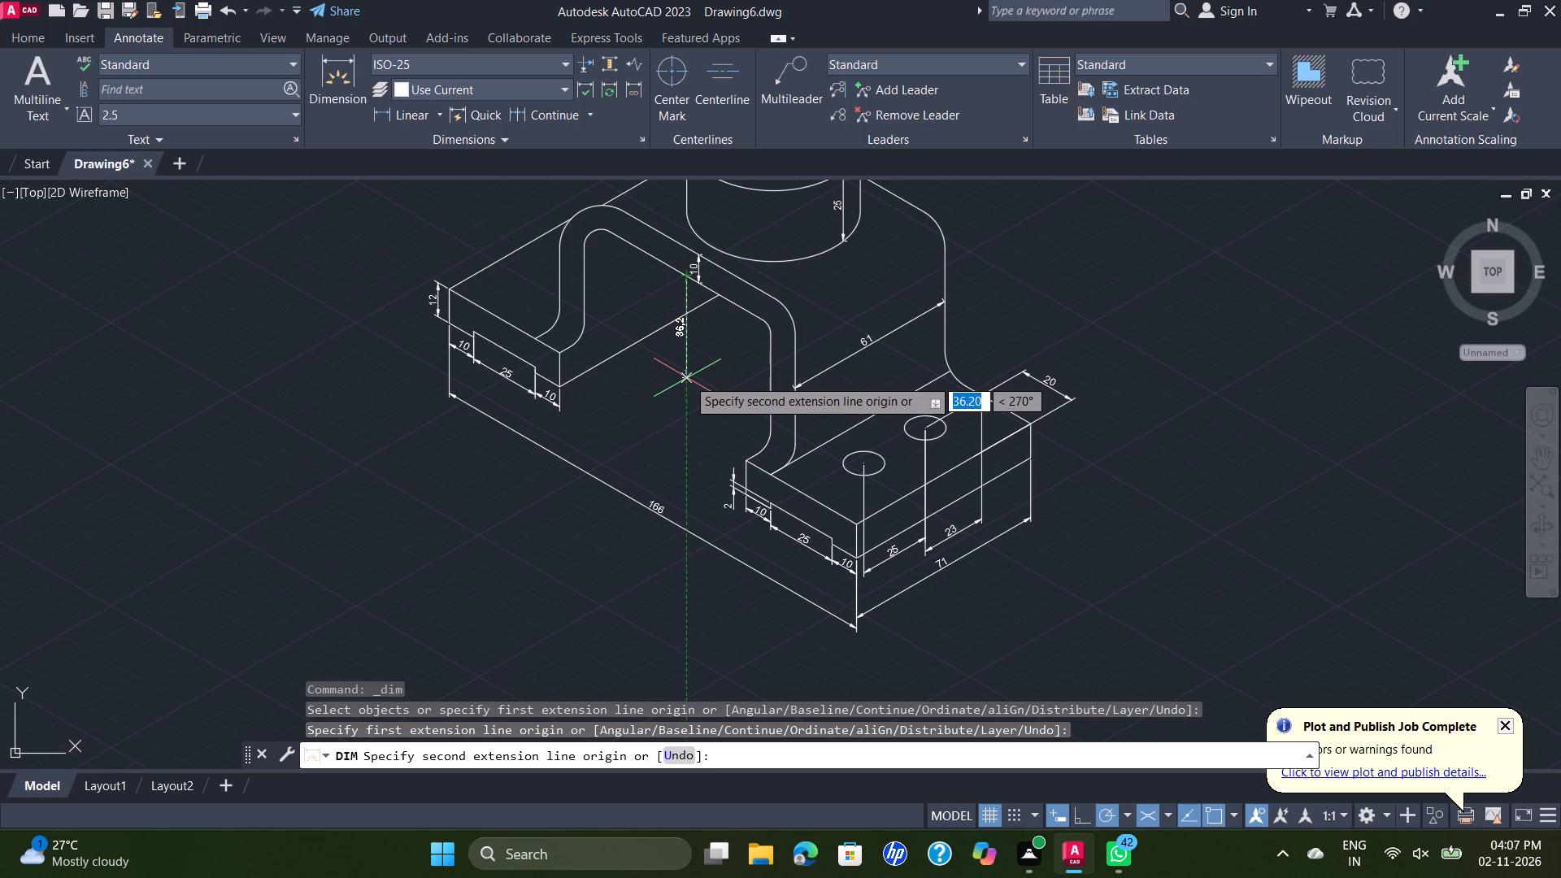
{"action": "type", "text": "41"}
{"action": "key", "text": "Return"}
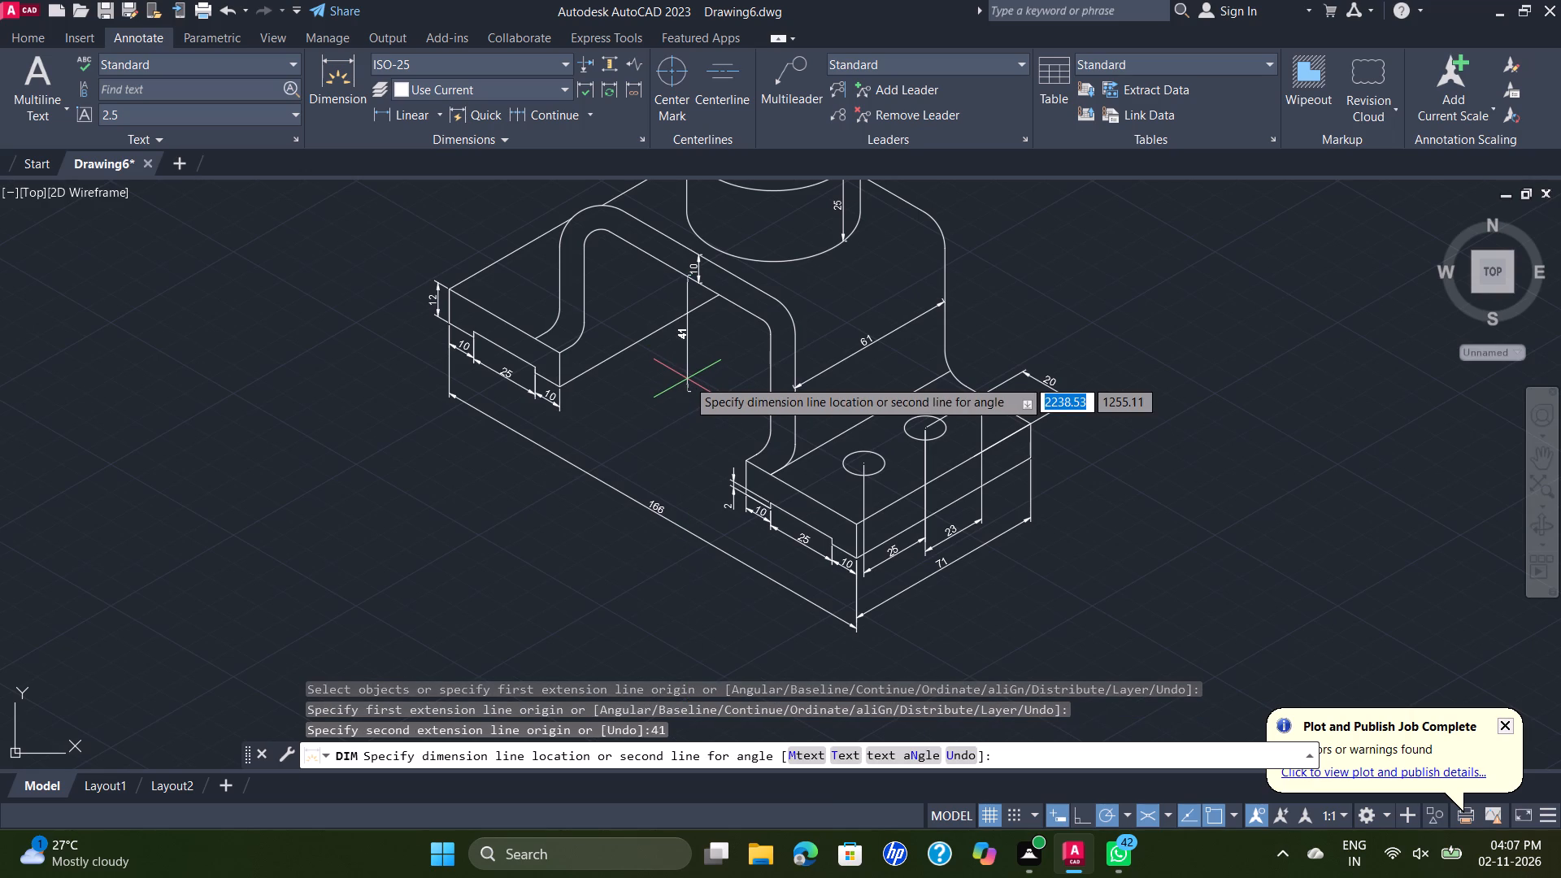
{"action": "left_click", "coordinate": [609, 242]}
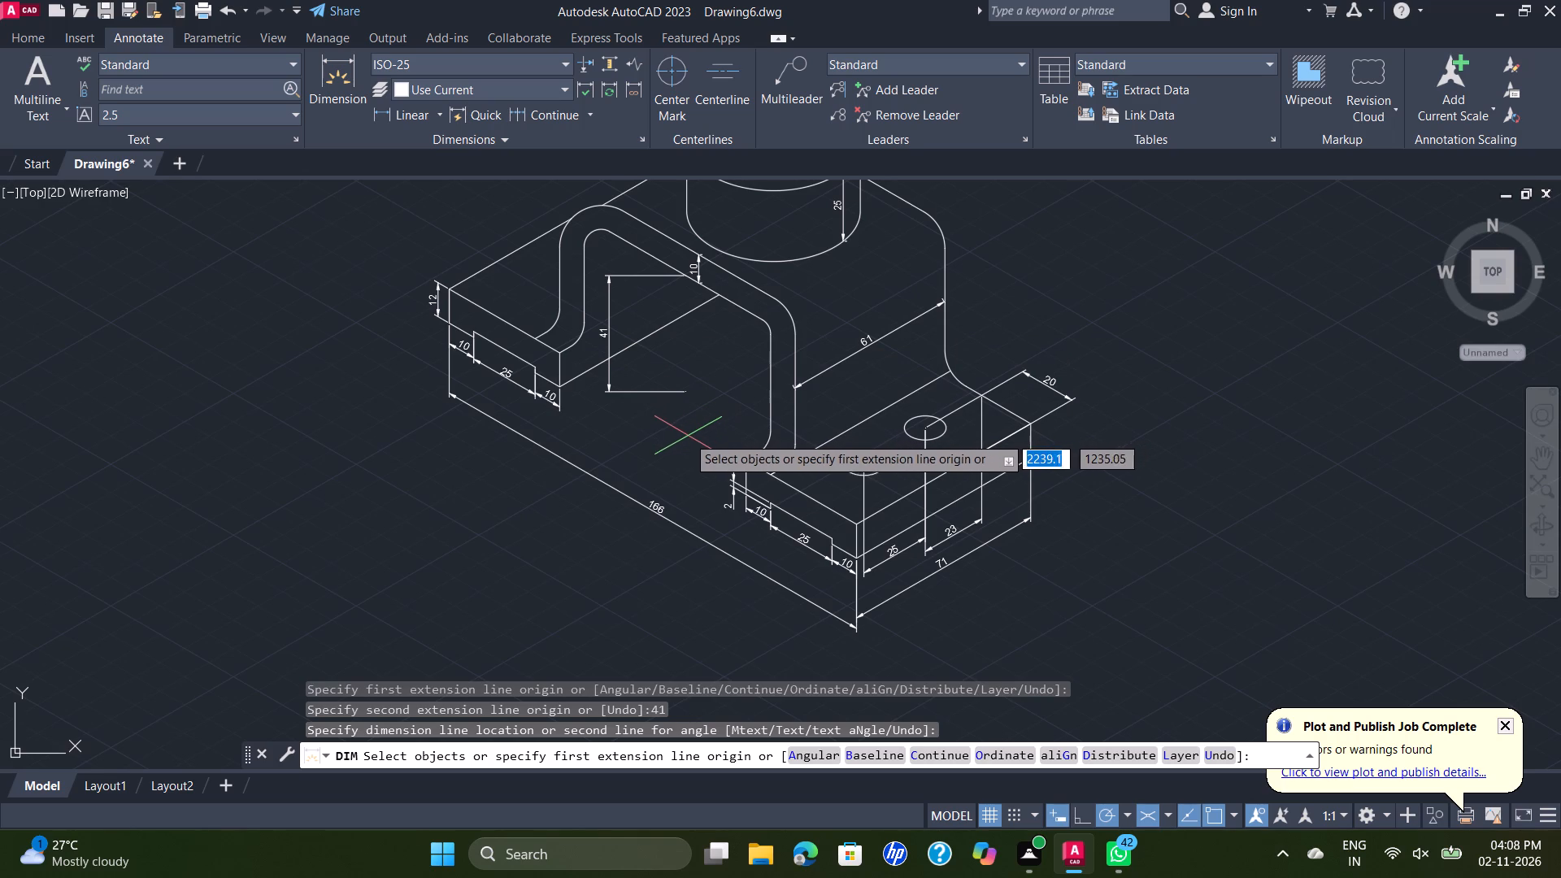
{"action": "key", "text": "Escape"}
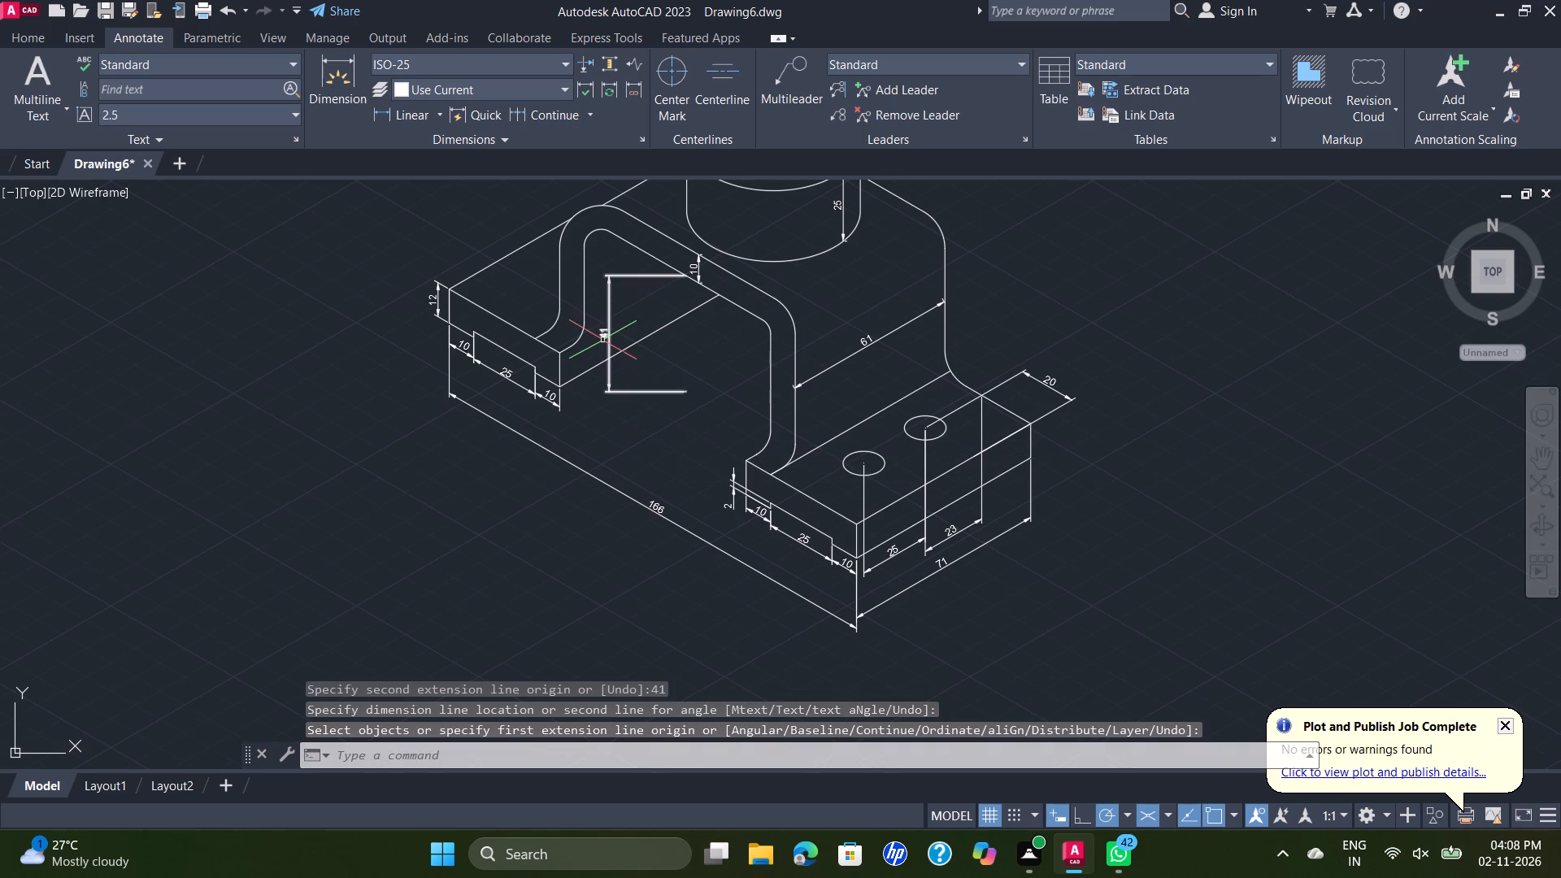
Apply a 150-degree oblique angle to the 41 mm opening height dimension.
{"action": "left_click", "coordinate": [603, 339]}
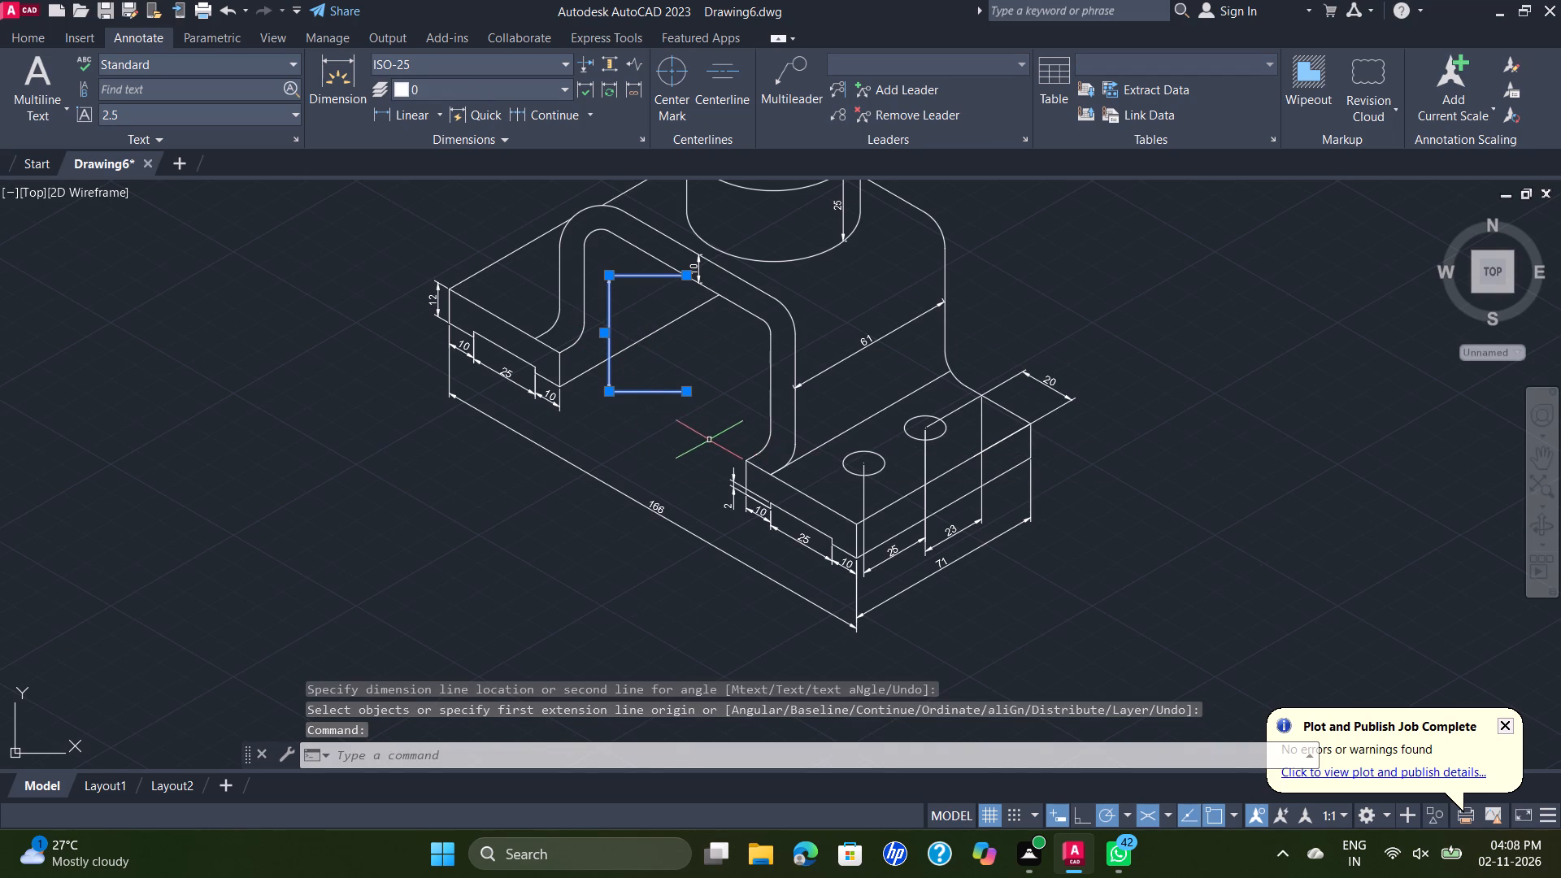
{"action": "left_click", "coordinate": [477, 139]}
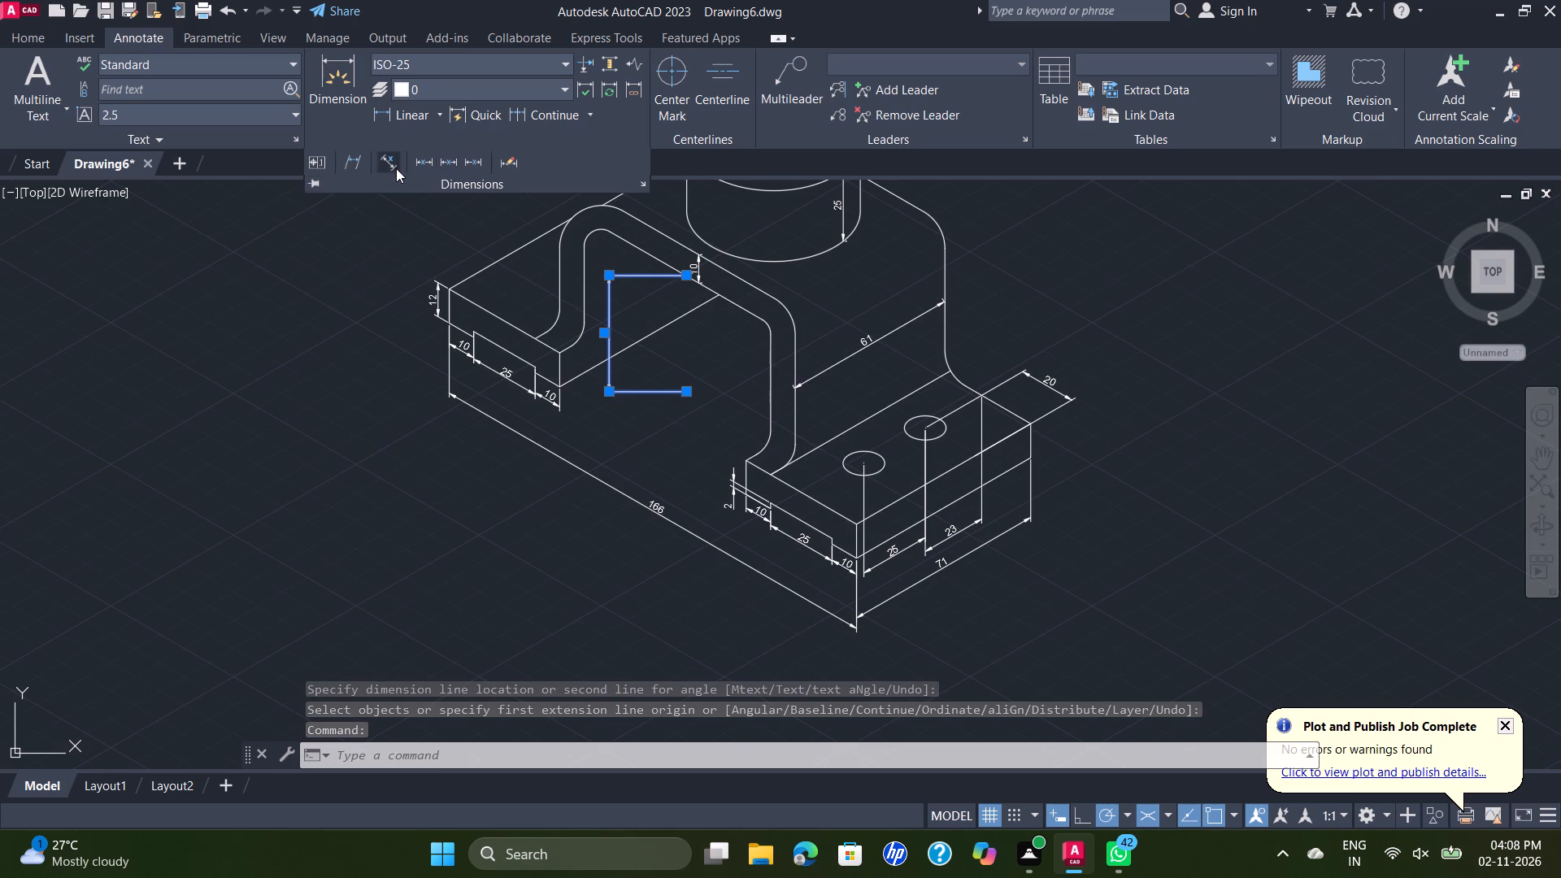
{"action": "left_click", "coordinate": [358, 162]}
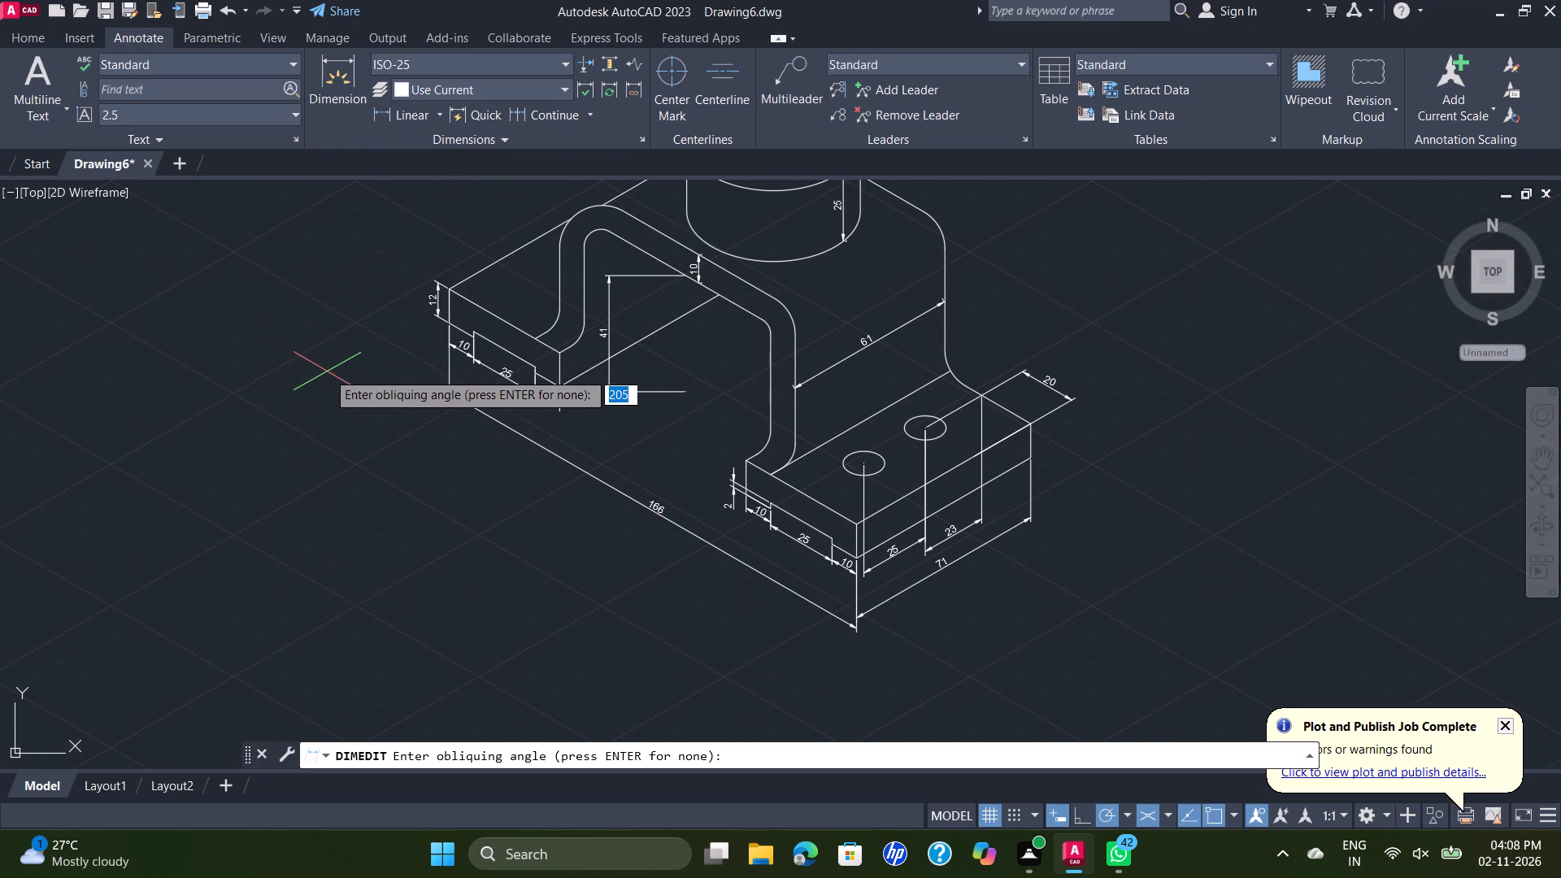
{"action": "type", "text": "150"}
{"action": "key", "text": "Return"}
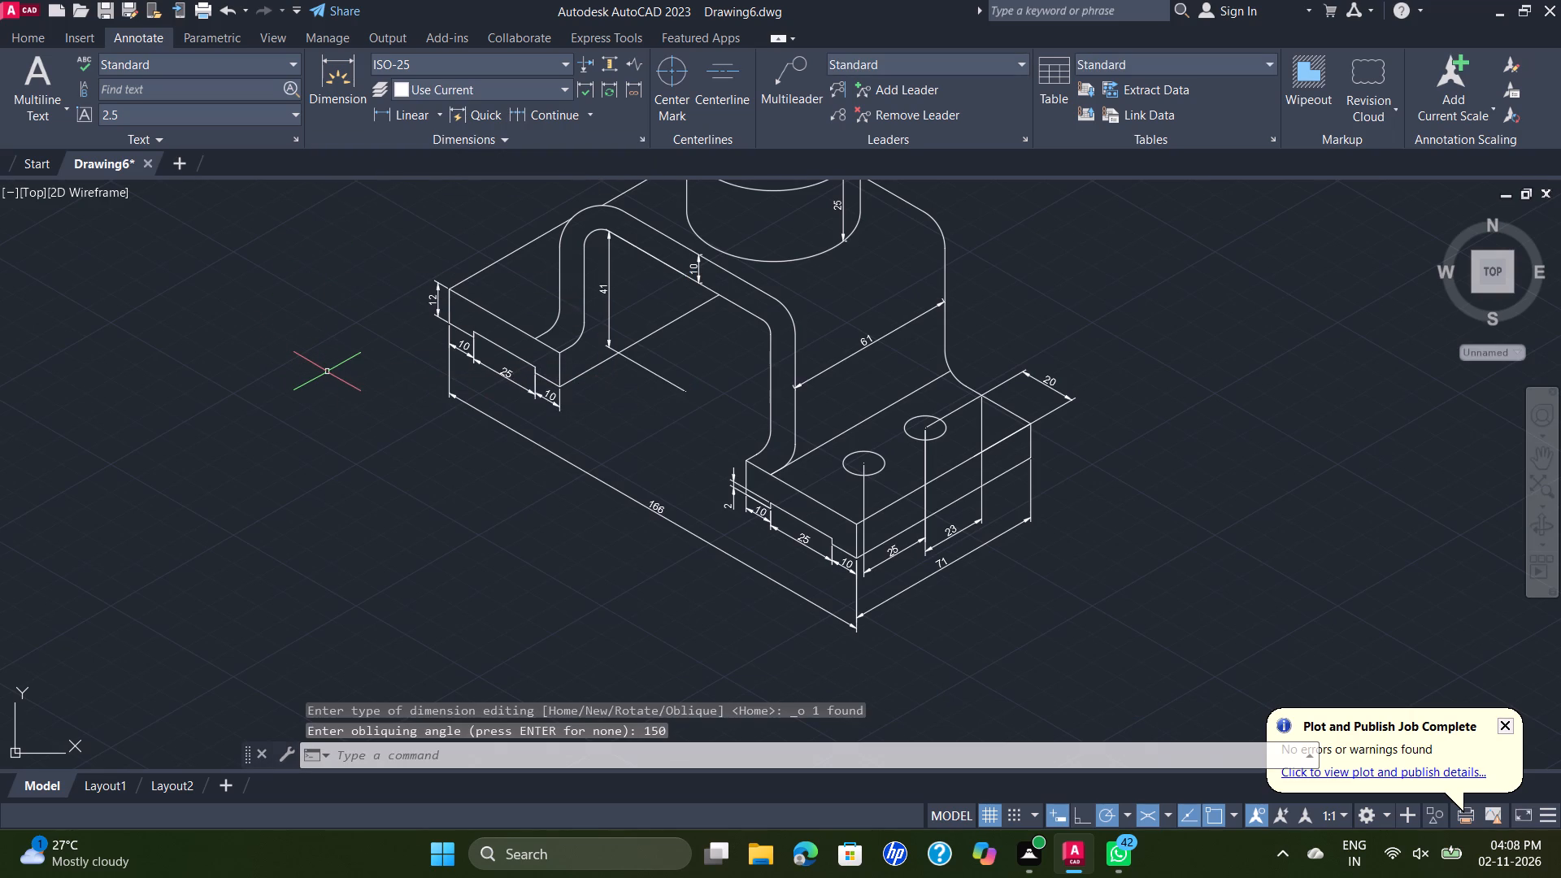
{"action": "key", "text": "Escape"}
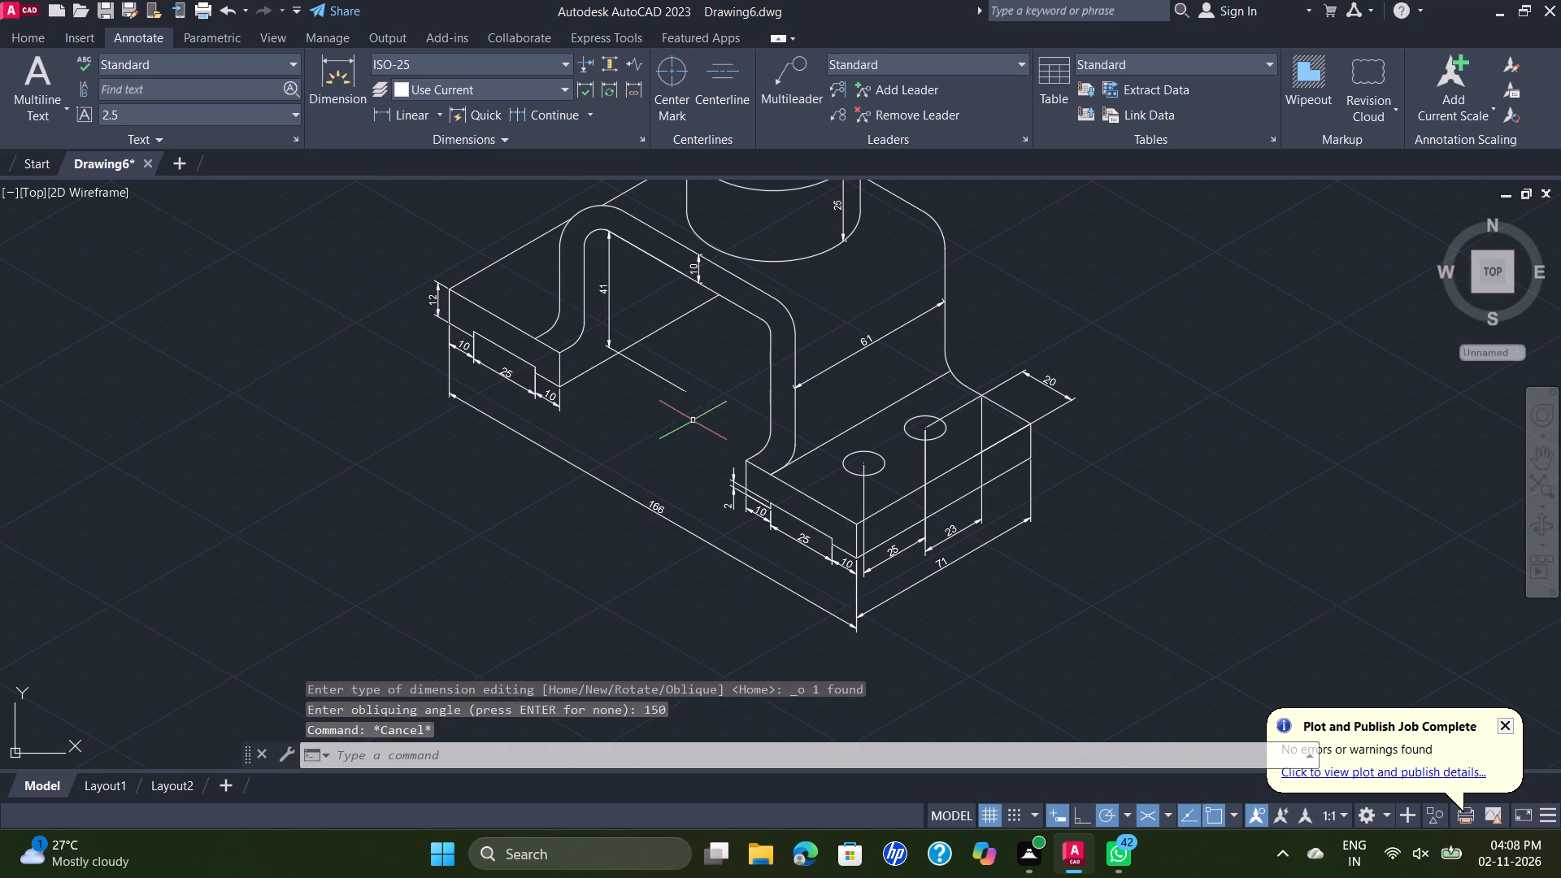
Move the 41 mm opening height dimension about 25 mm outward, from inside the opening to beyond the left leg.
{"action": "left_click", "coordinate": [602, 316]}
{"action": "left_click", "coordinate": [614, 315]}
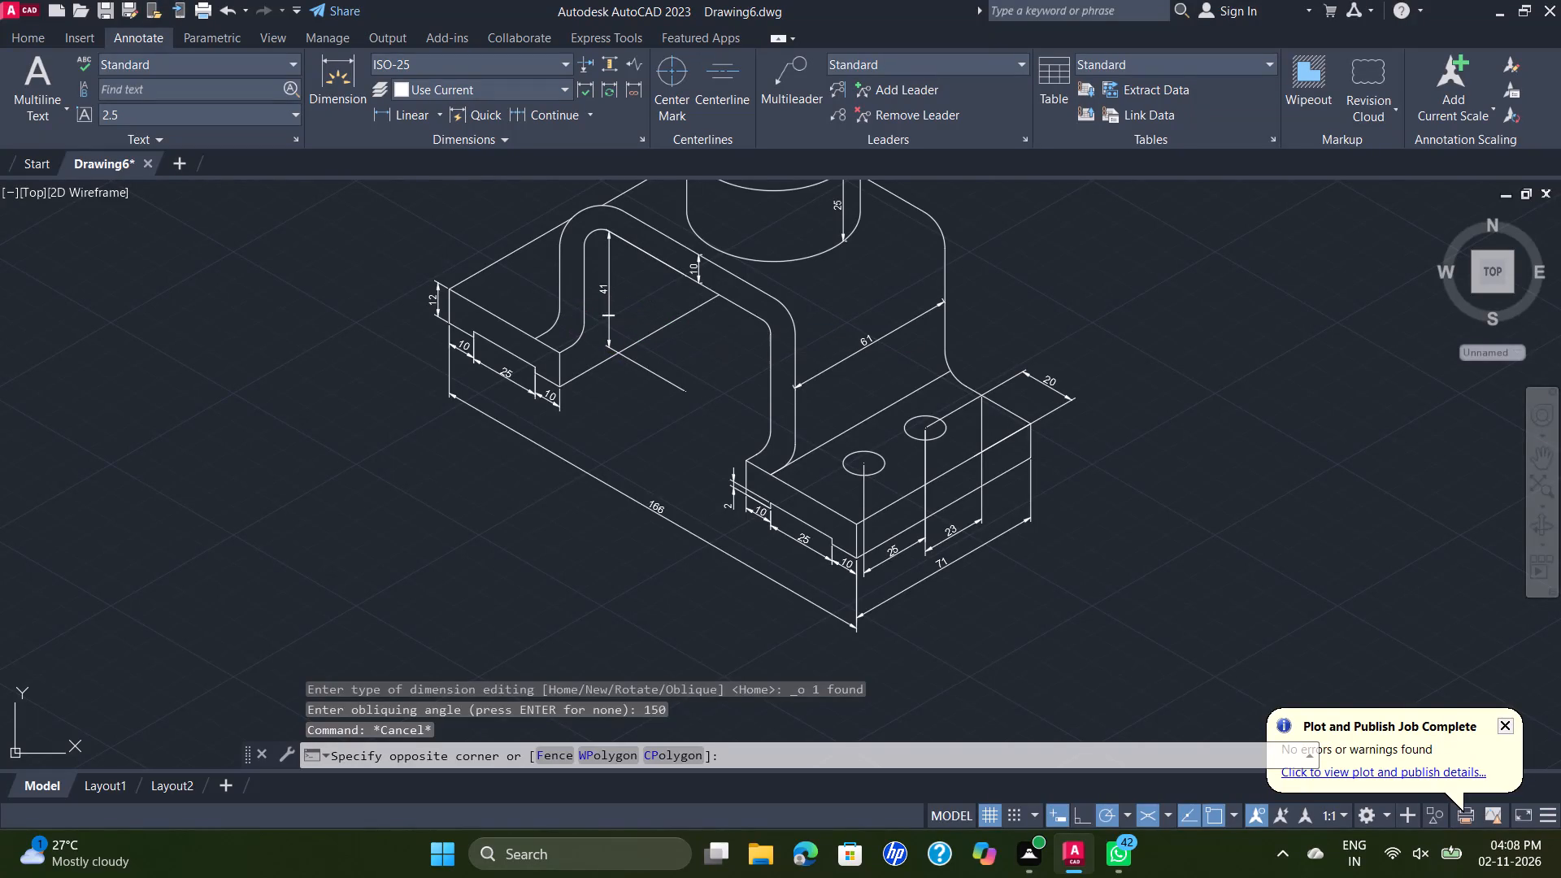
{"action": "left_click", "coordinate": [612, 303]}
{"action": "left_click", "coordinate": [604, 300]}
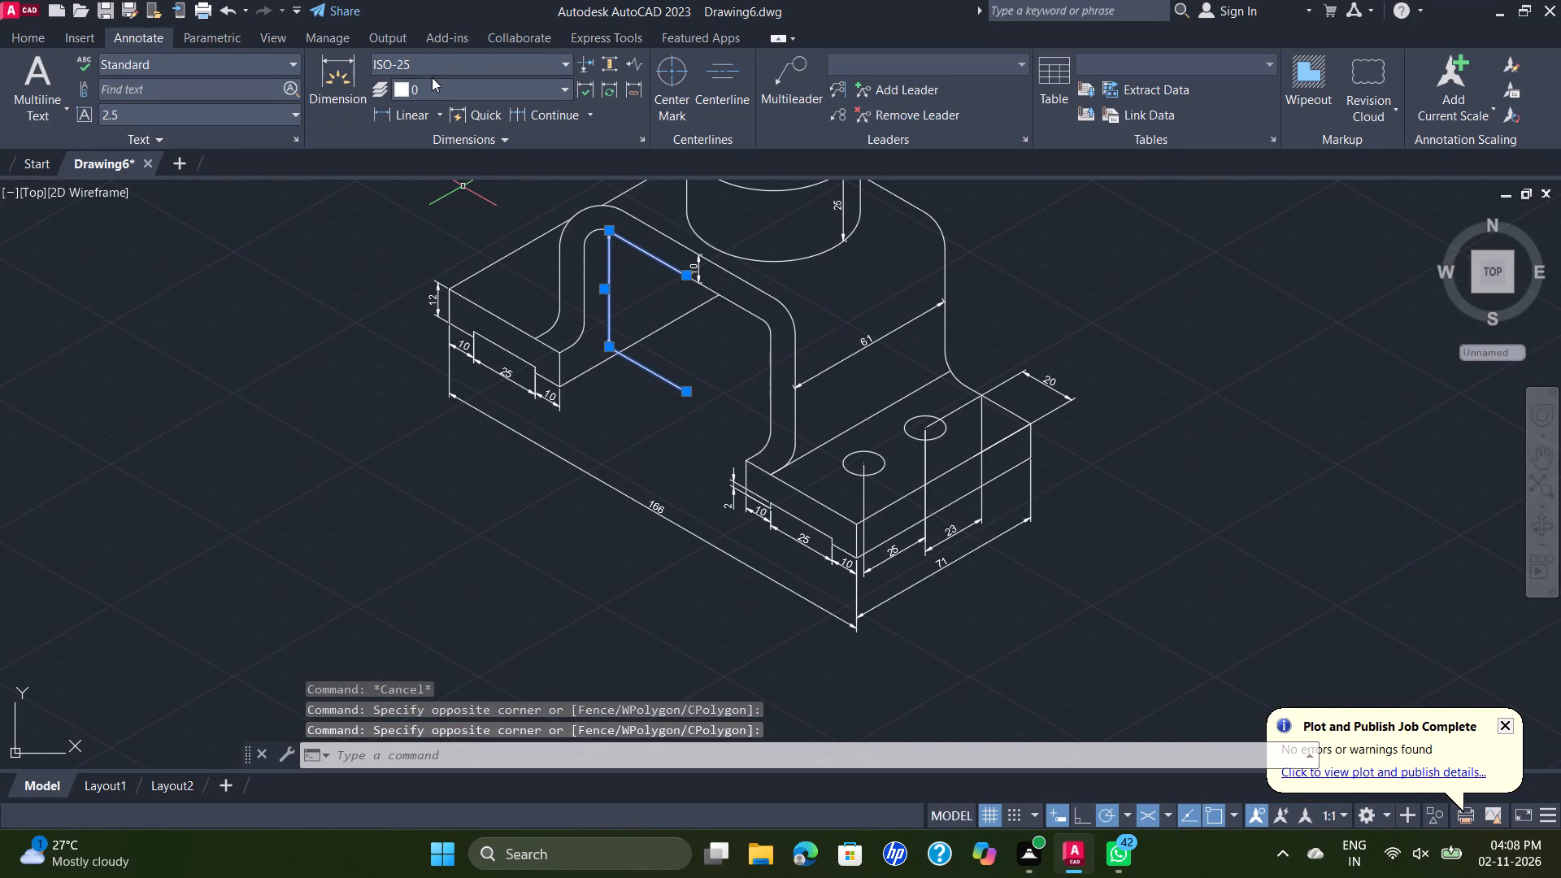
{"action": "key", "text": "m"}
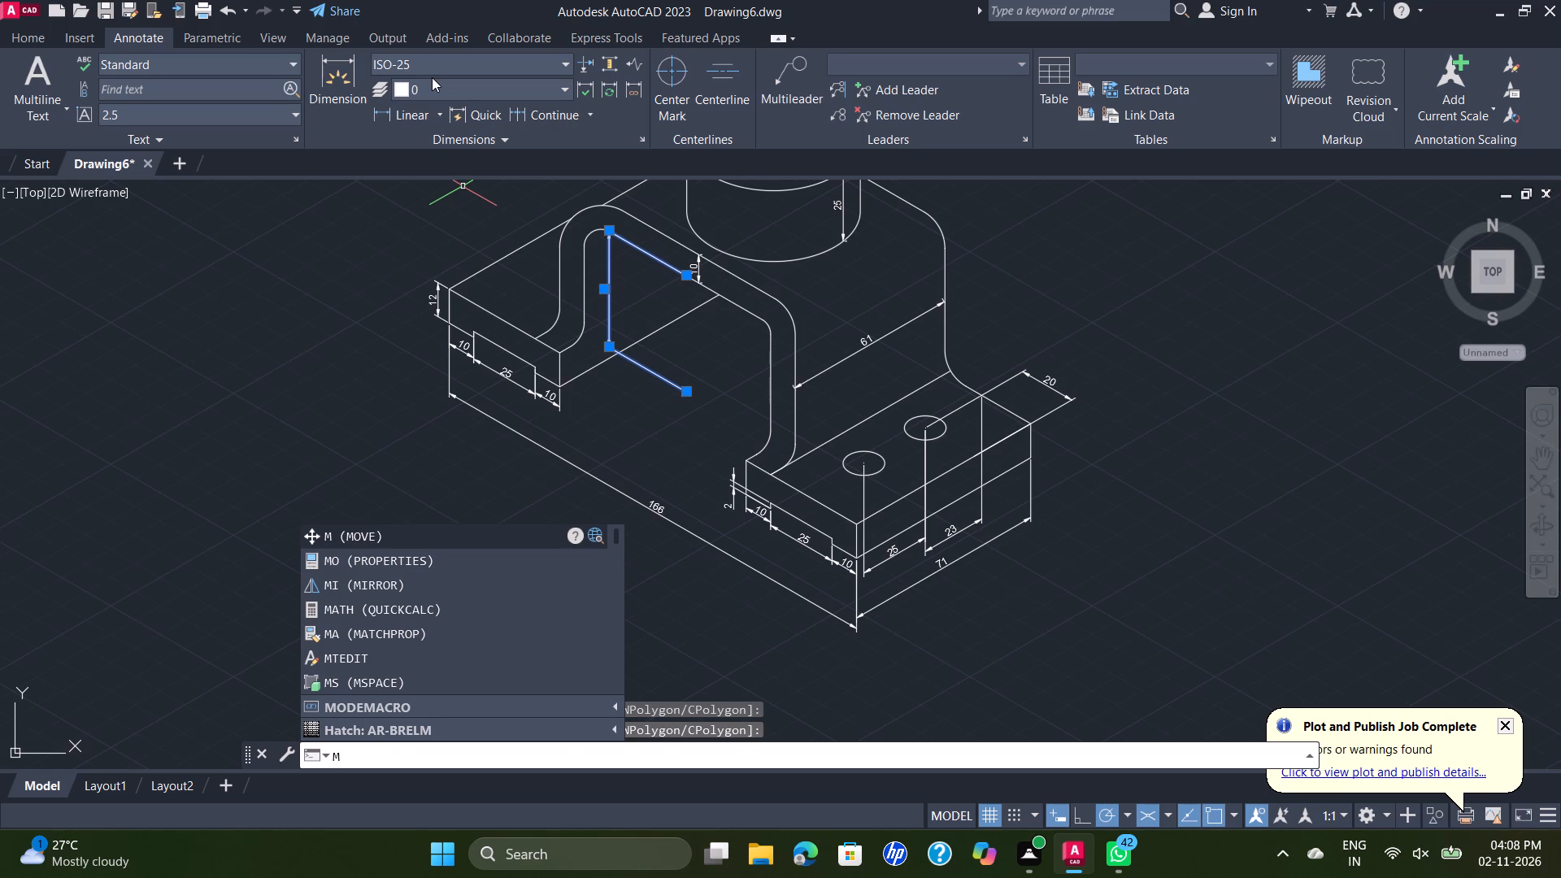
{"action": "key", "text": "Return"}
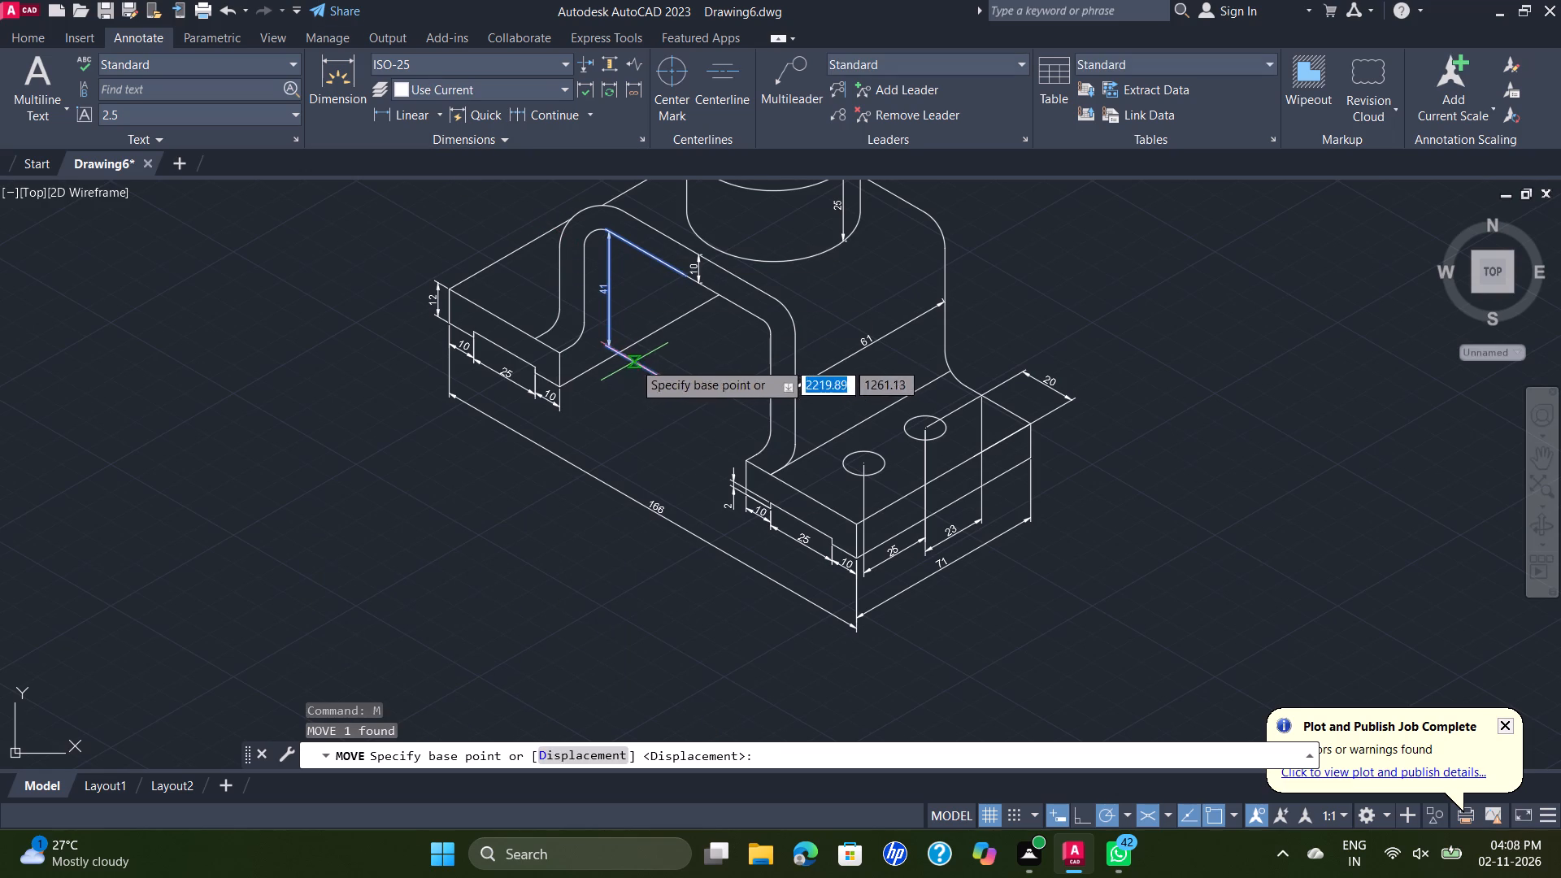
{"action": "left_click", "coordinate": [645, 370]}
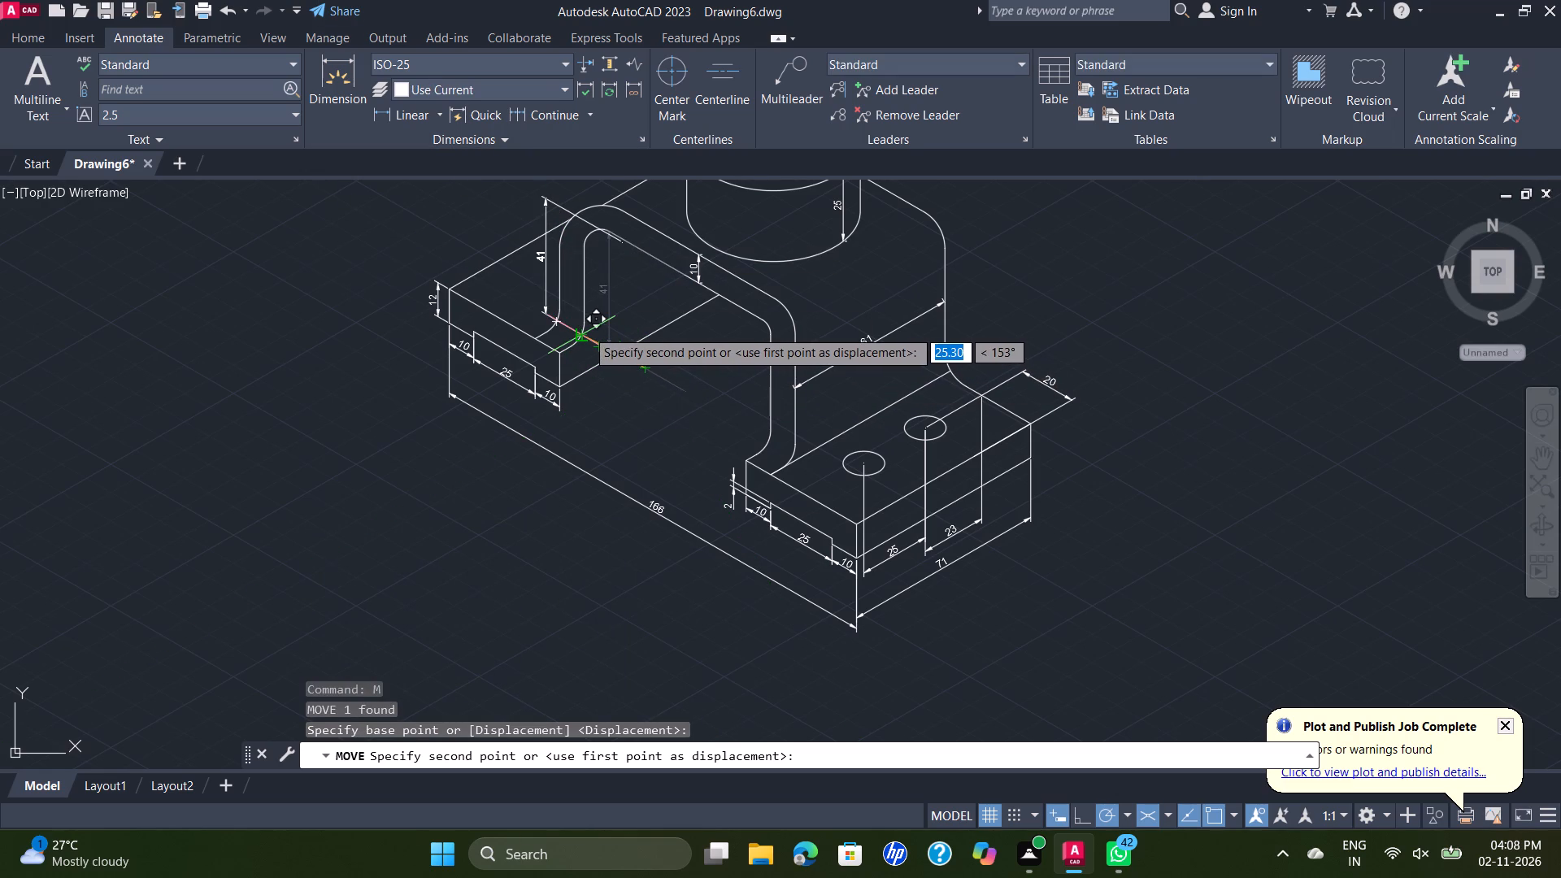
{"action": "left_click", "coordinate": [586, 329]}
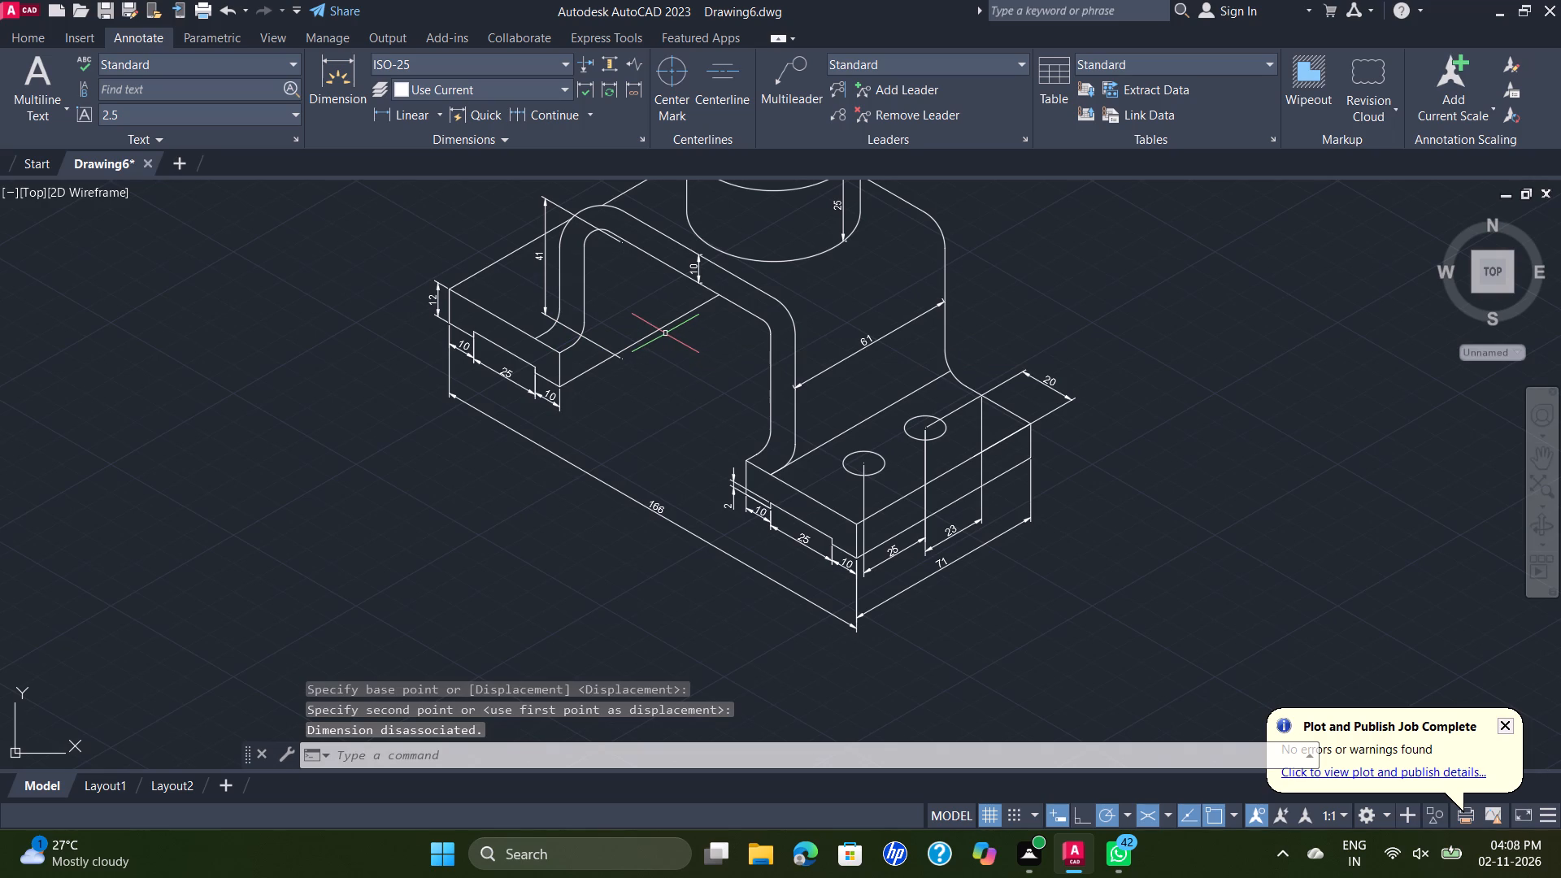
{"action": "key", "text": "Escape"}
Add a multileader reading Ø50 pointing to the outer circle of the boss's top face.
{"action": "scroll", "coordinate": [663, 332], "scroll_direction": "down", "scroll_amount": 2}
{"action": "scroll", "coordinate": [762, 259], "scroll_direction": "down", "scroll_amount": 1}
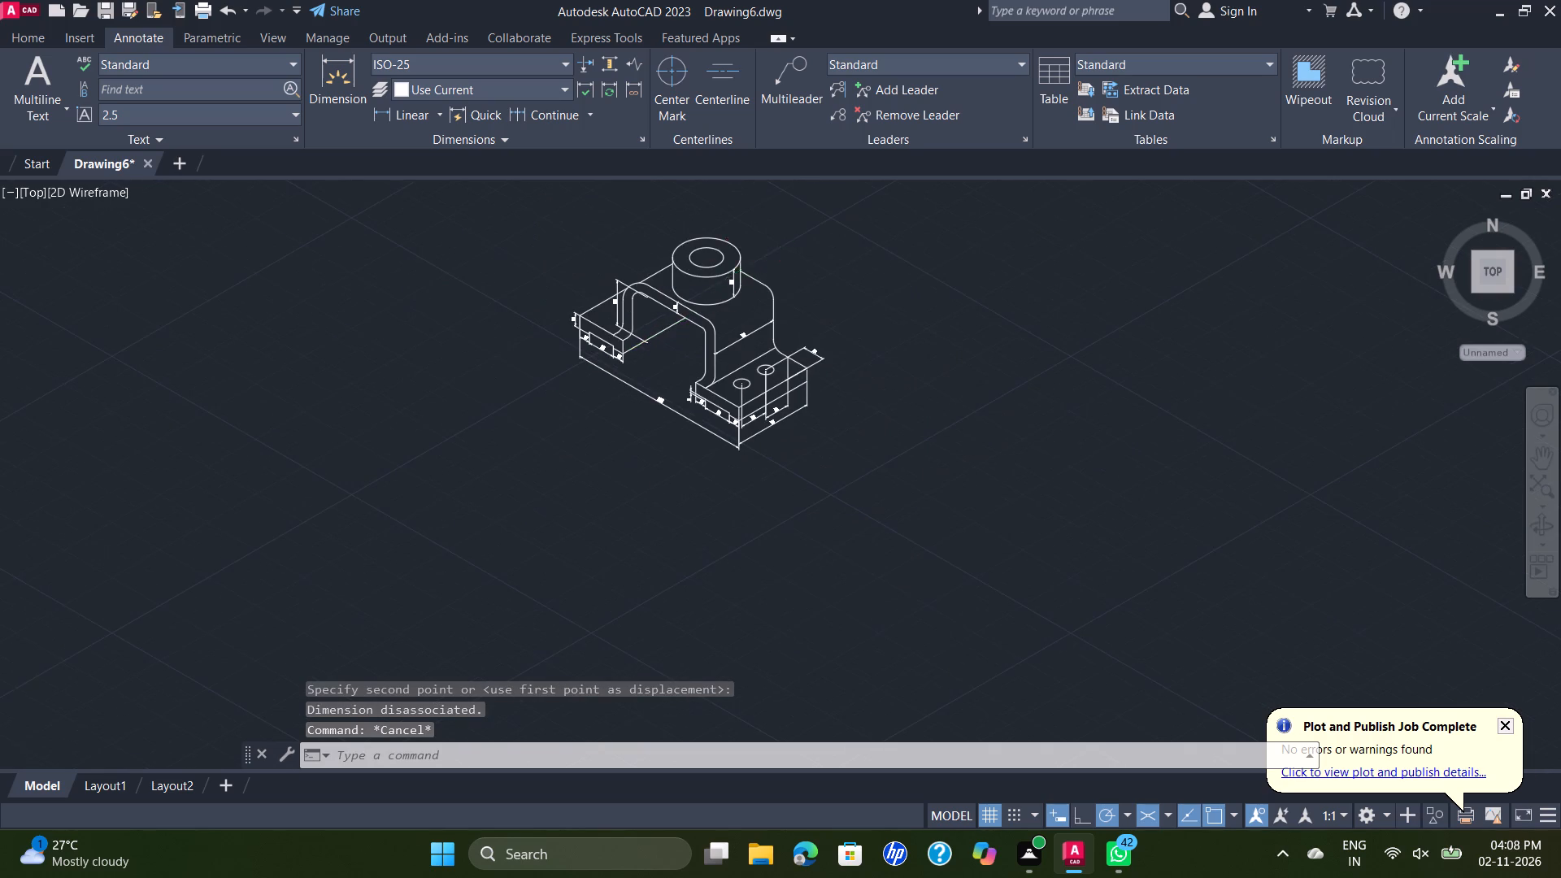
{"action": "scroll", "coordinate": [763, 259], "scroll_direction": "up", "scroll_amount": 2}
{"action": "scroll", "coordinate": [679, 243], "scroll_direction": "up", "scroll_amount": 1}
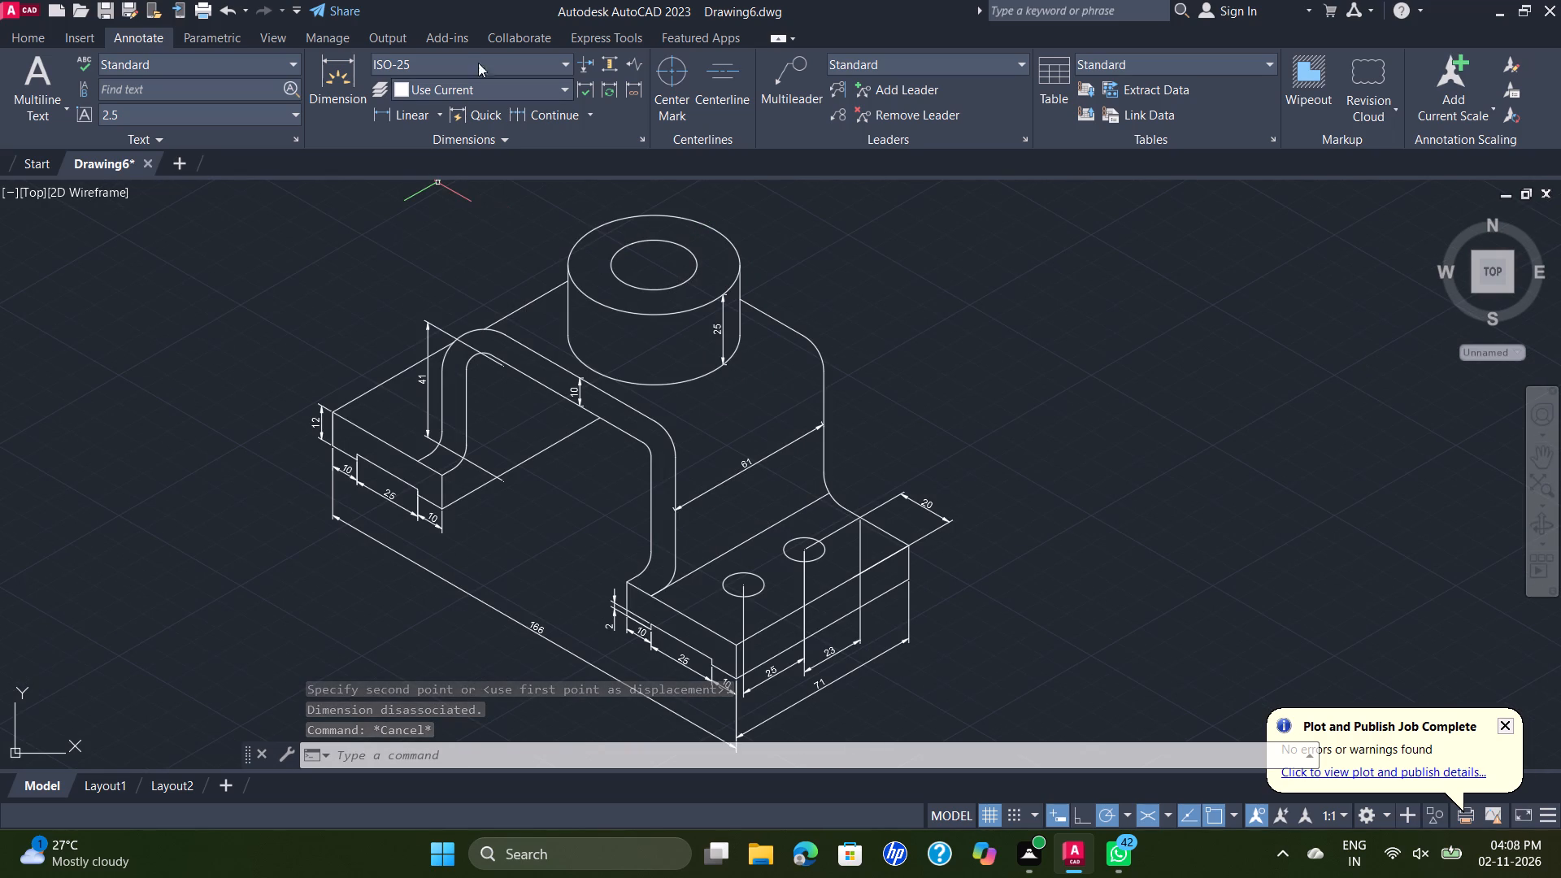
{"action": "left_click", "coordinate": [801, 84]}
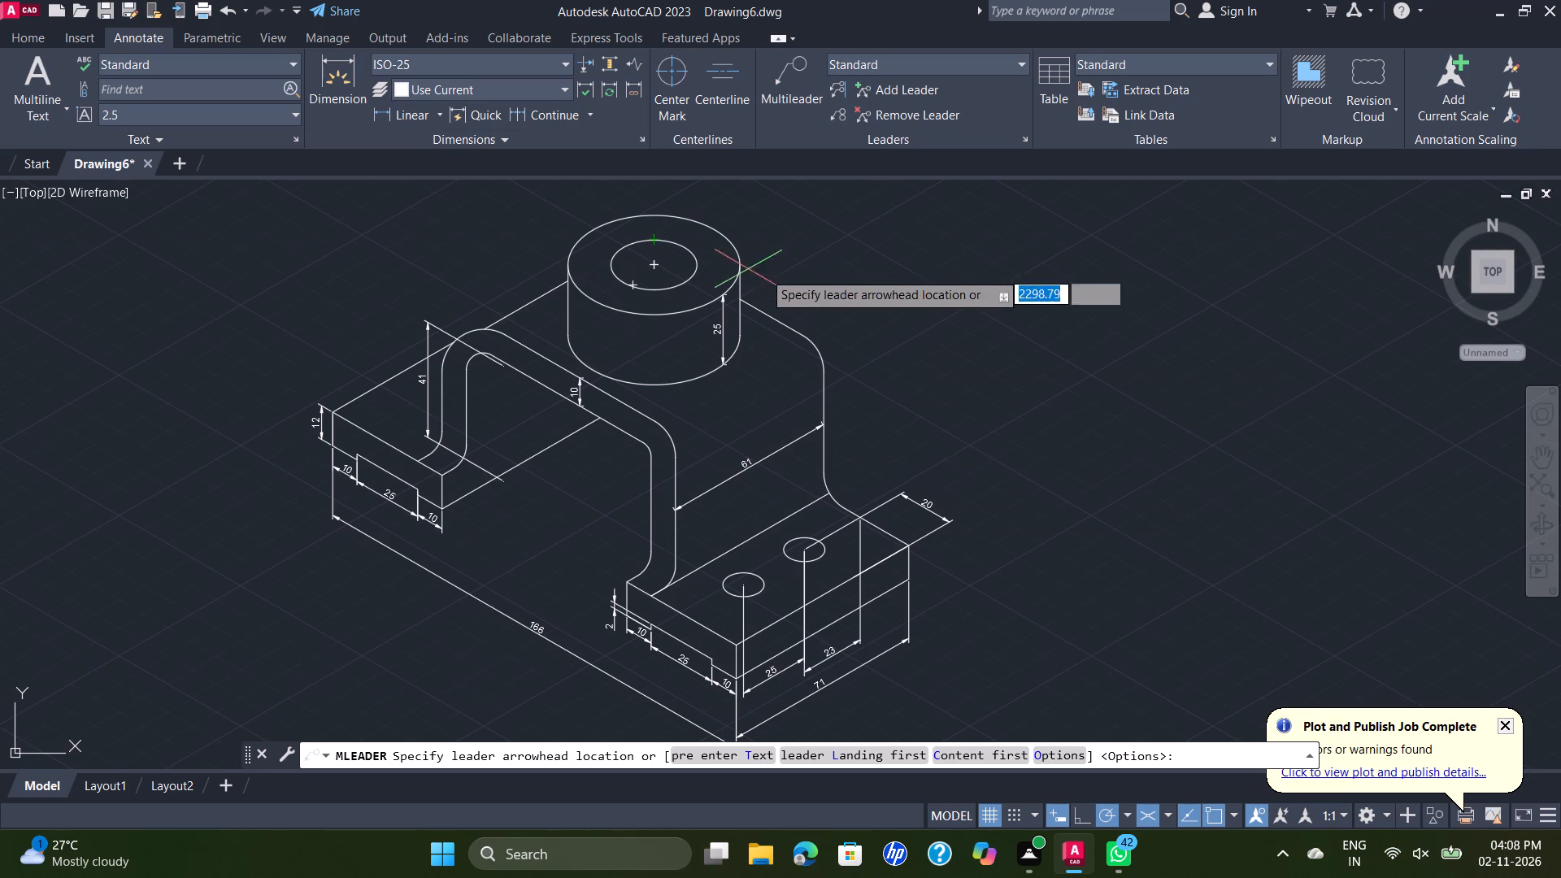
{"action": "left_click", "coordinate": [736, 250]}
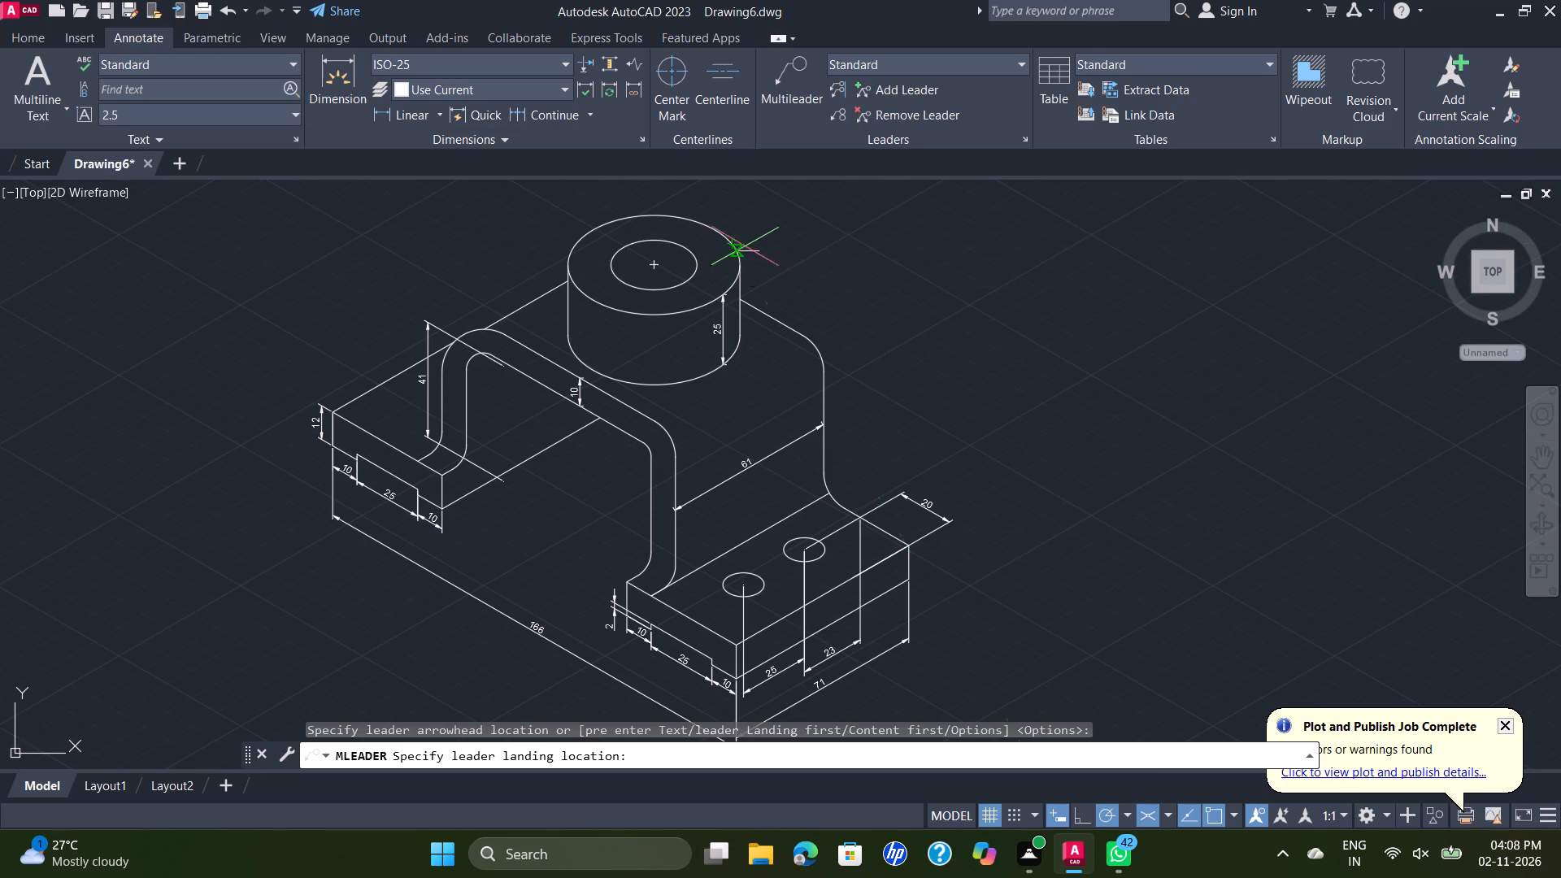
{"action": "left_click", "coordinate": [765, 240]}
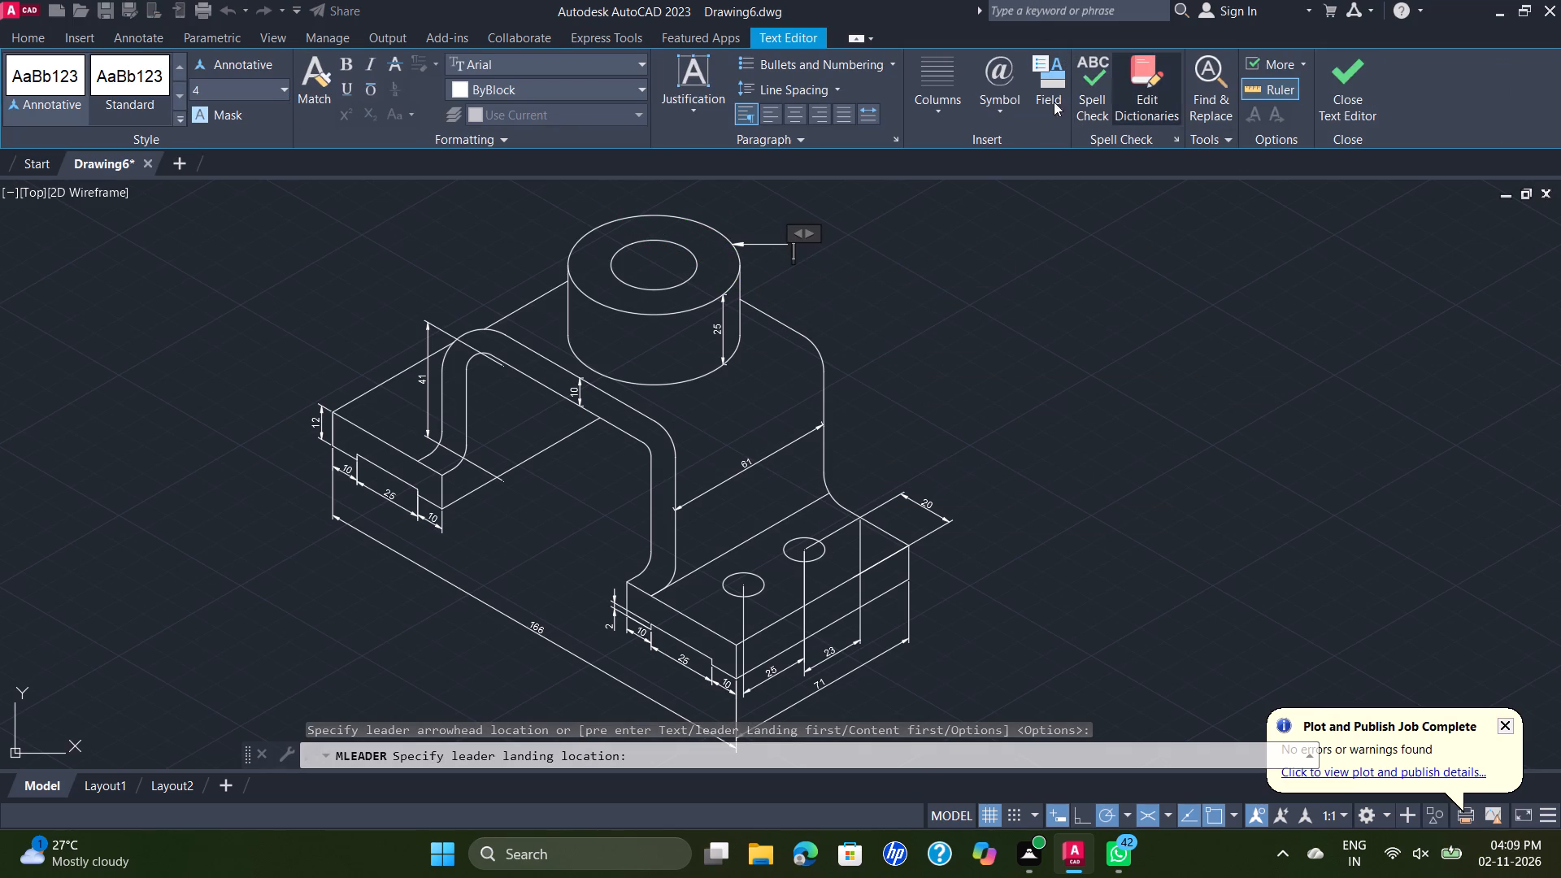
{"action": "left_click", "coordinate": [998, 115]}
{"action": "left_click", "coordinate": [1006, 191]}
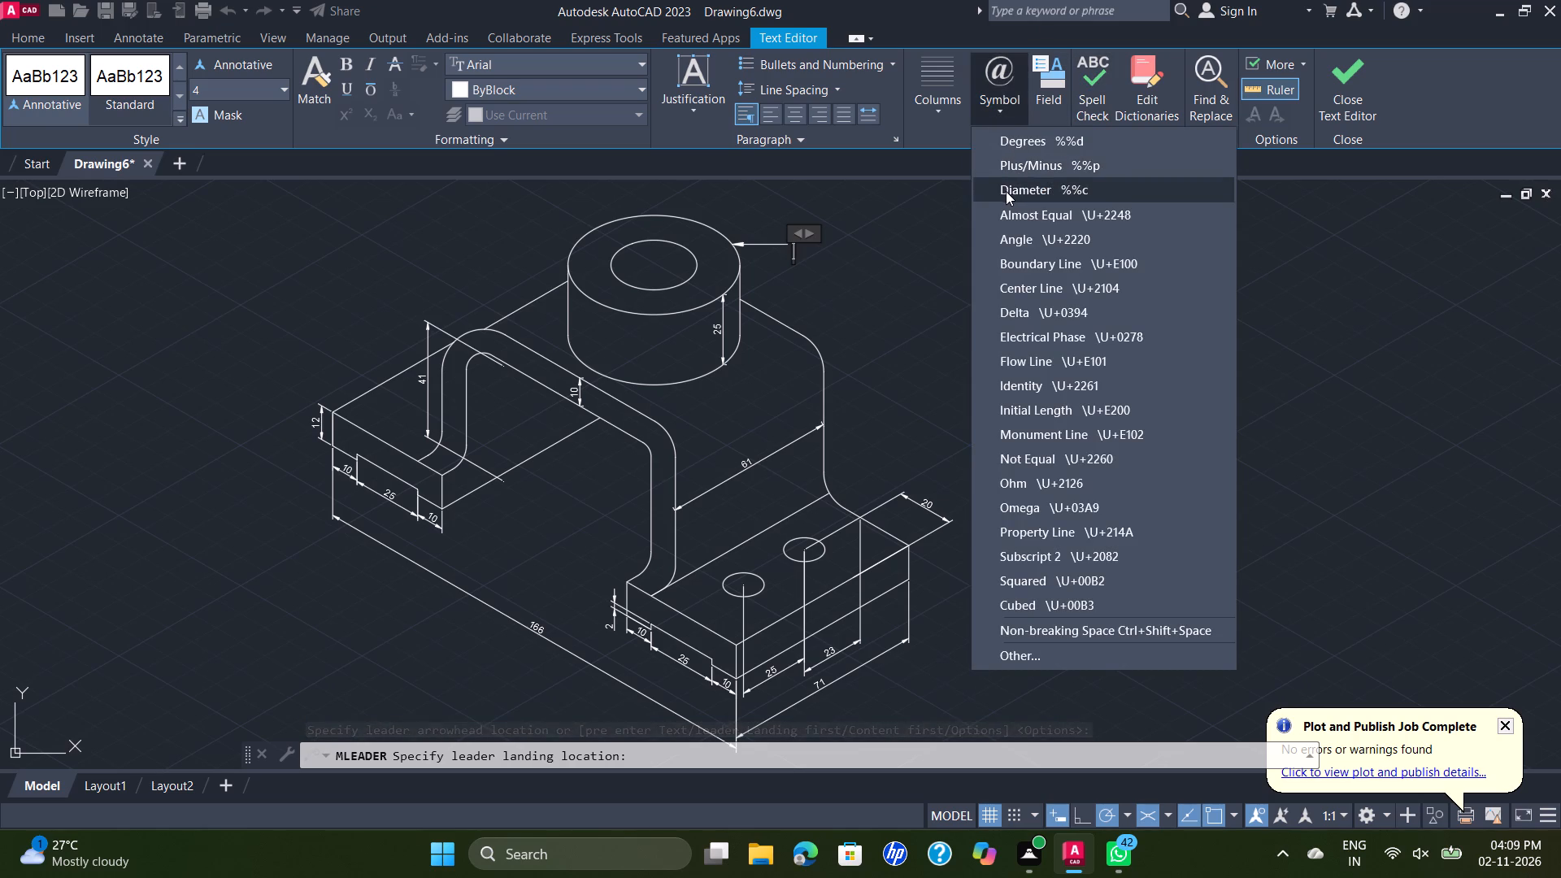
{"action": "type", "text": "50"}
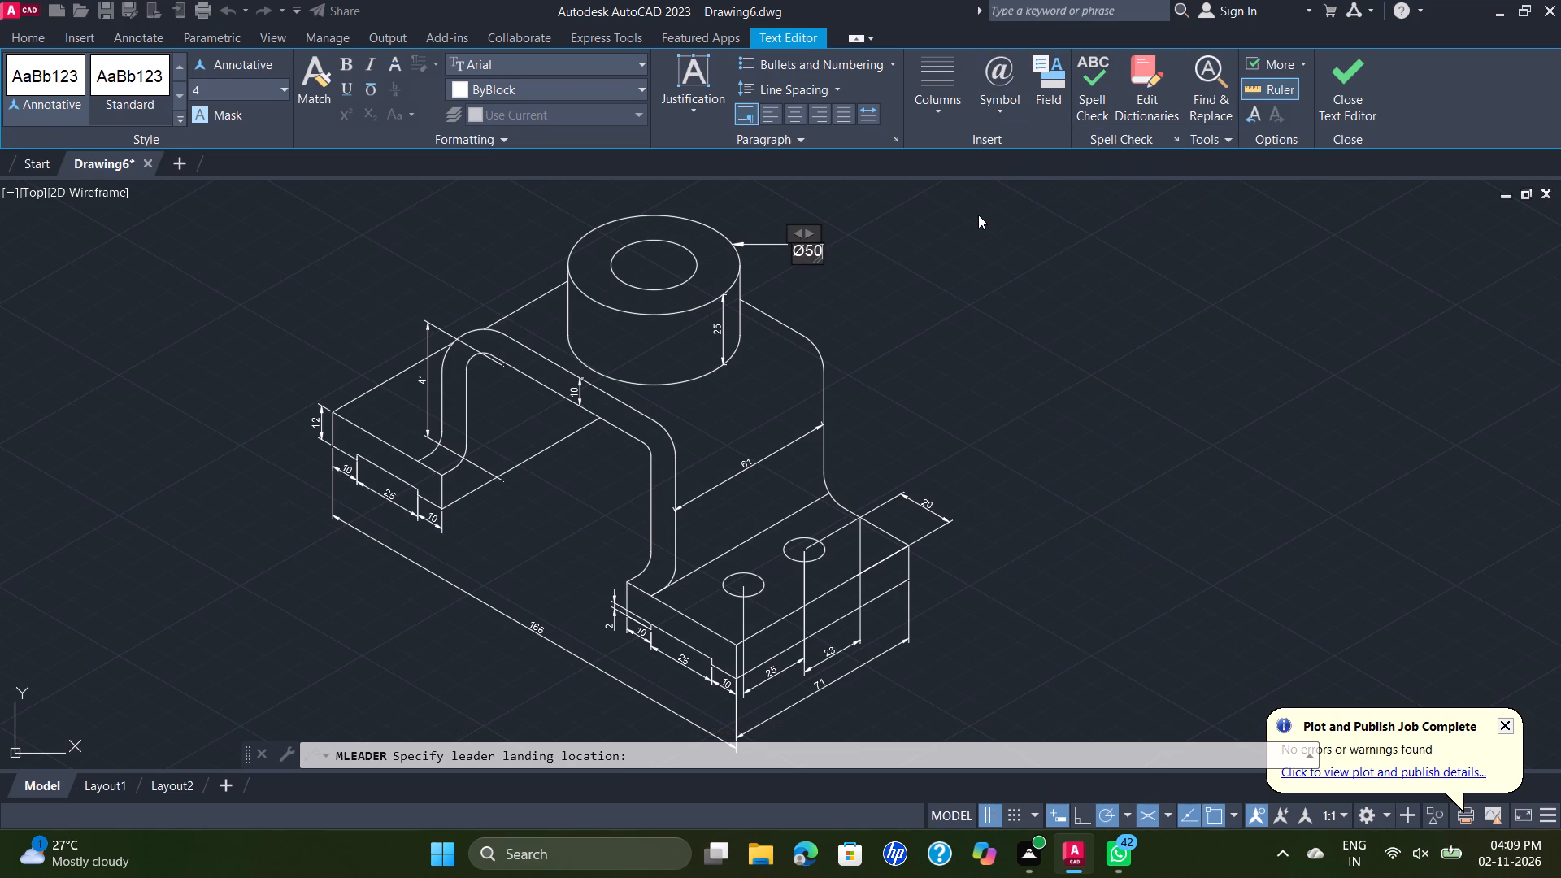
{"action": "left_click", "coordinate": [966, 220]}
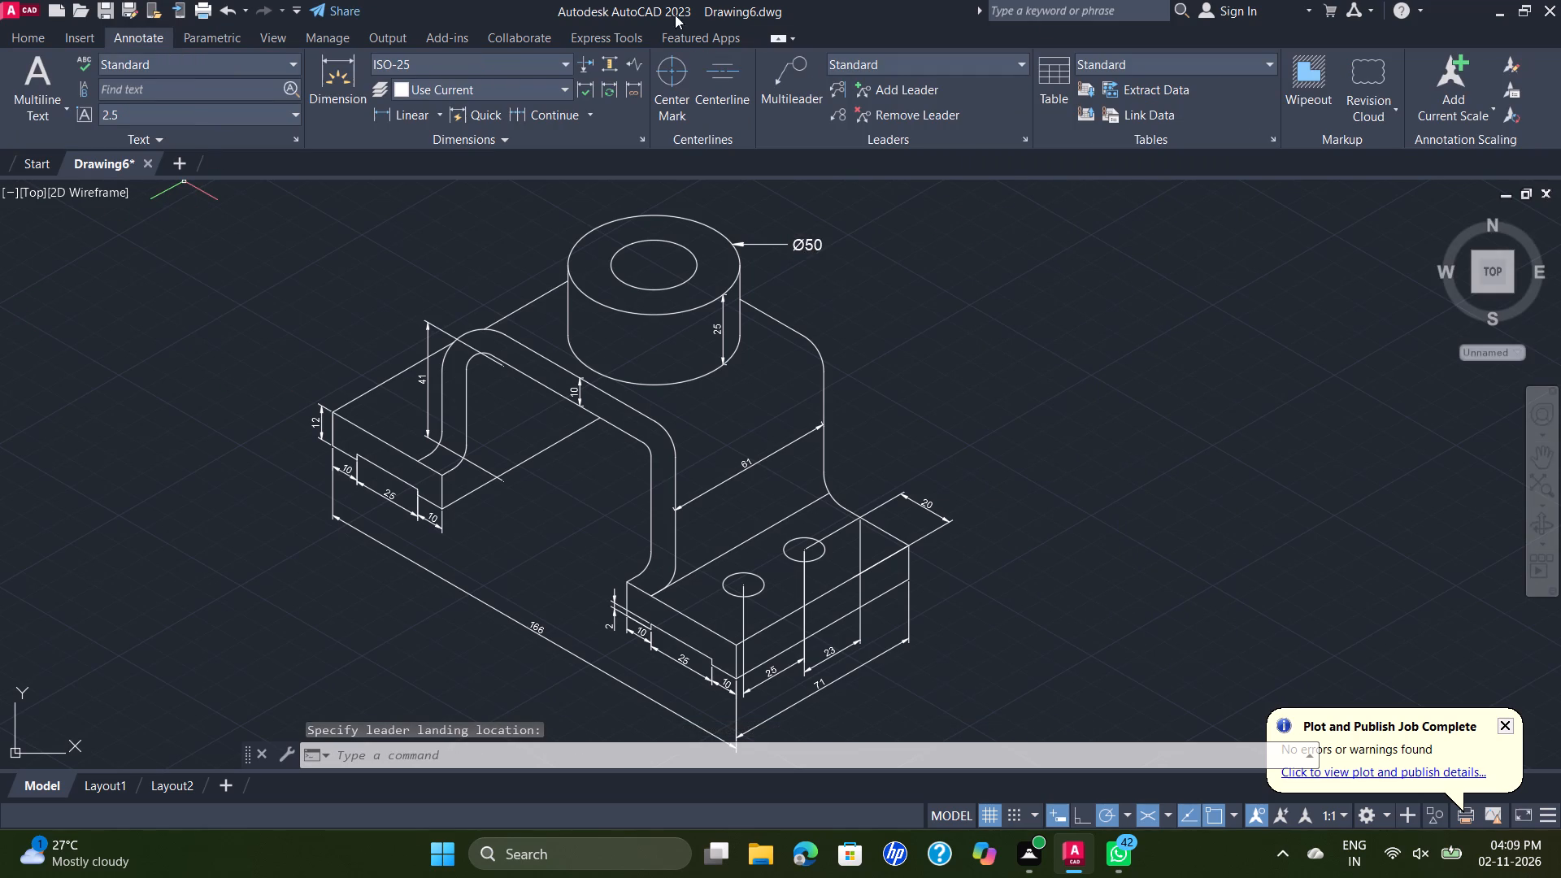
Add a second multileader reading Ø25 pointing to the boss's bore, with its text above the Ø50 note.
{"action": "key", "text": "space"}
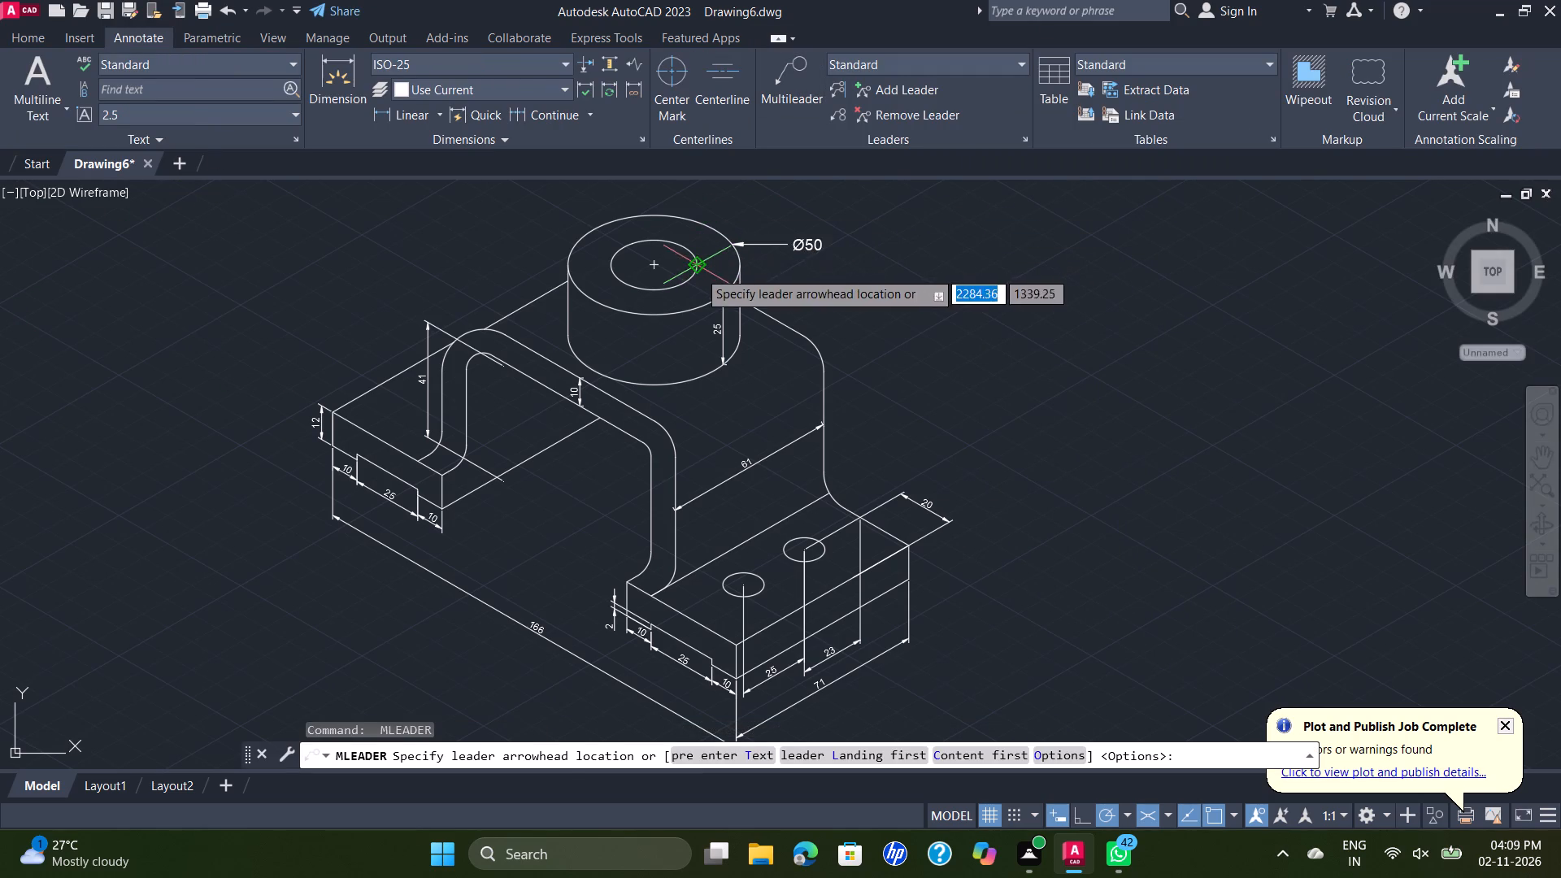
{"action": "left_click", "coordinate": [698, 271]}
{"action": "left_click", "coordinate": [747, 208]}
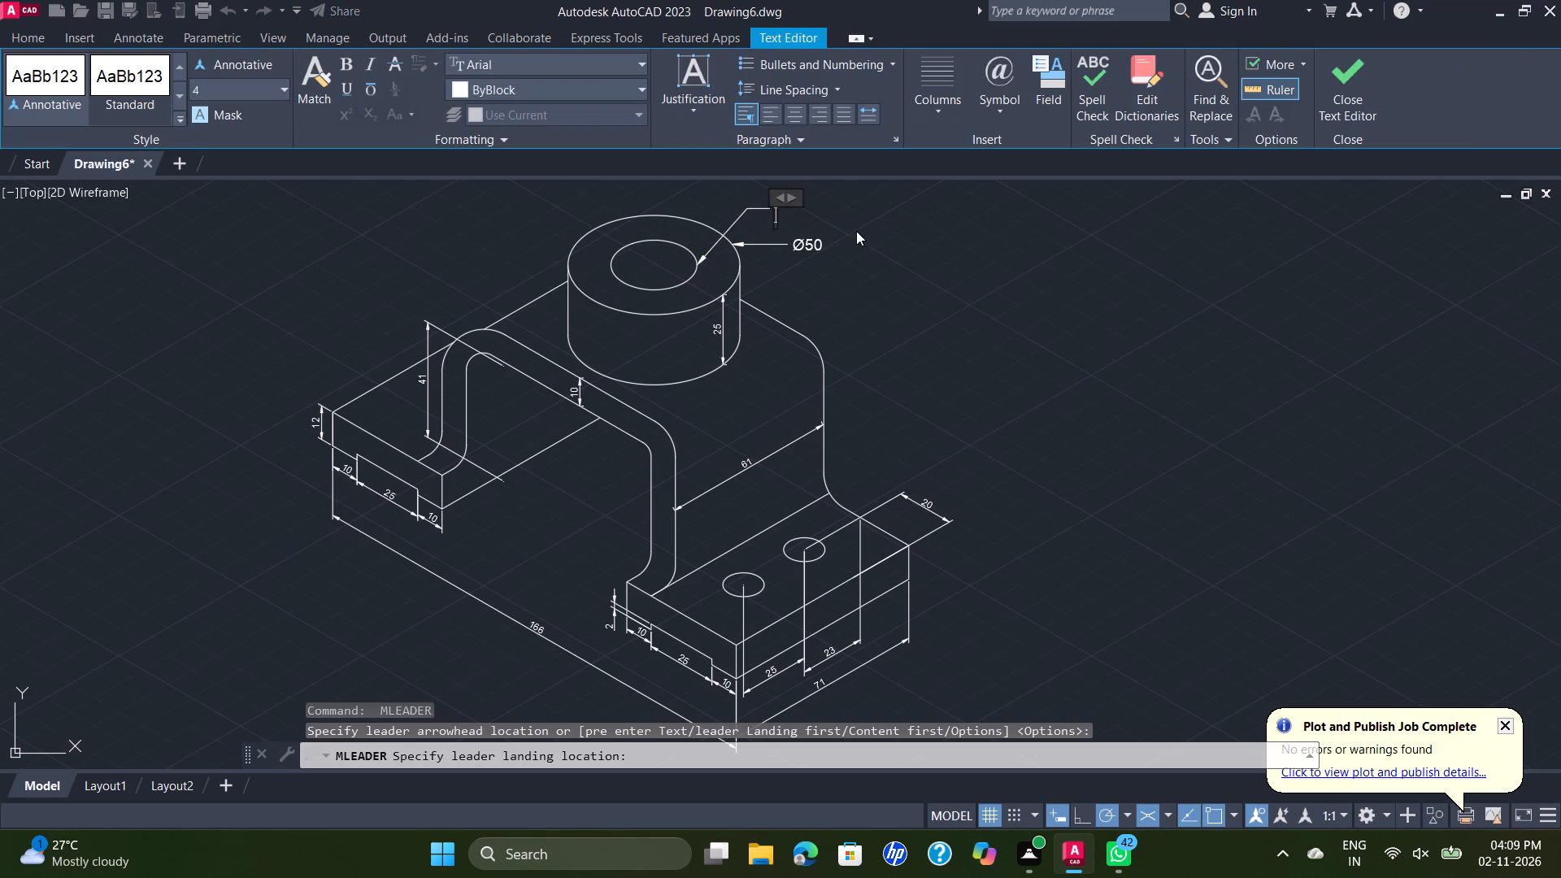
{"action": "left_click", "coordinate": [1007, 104]}
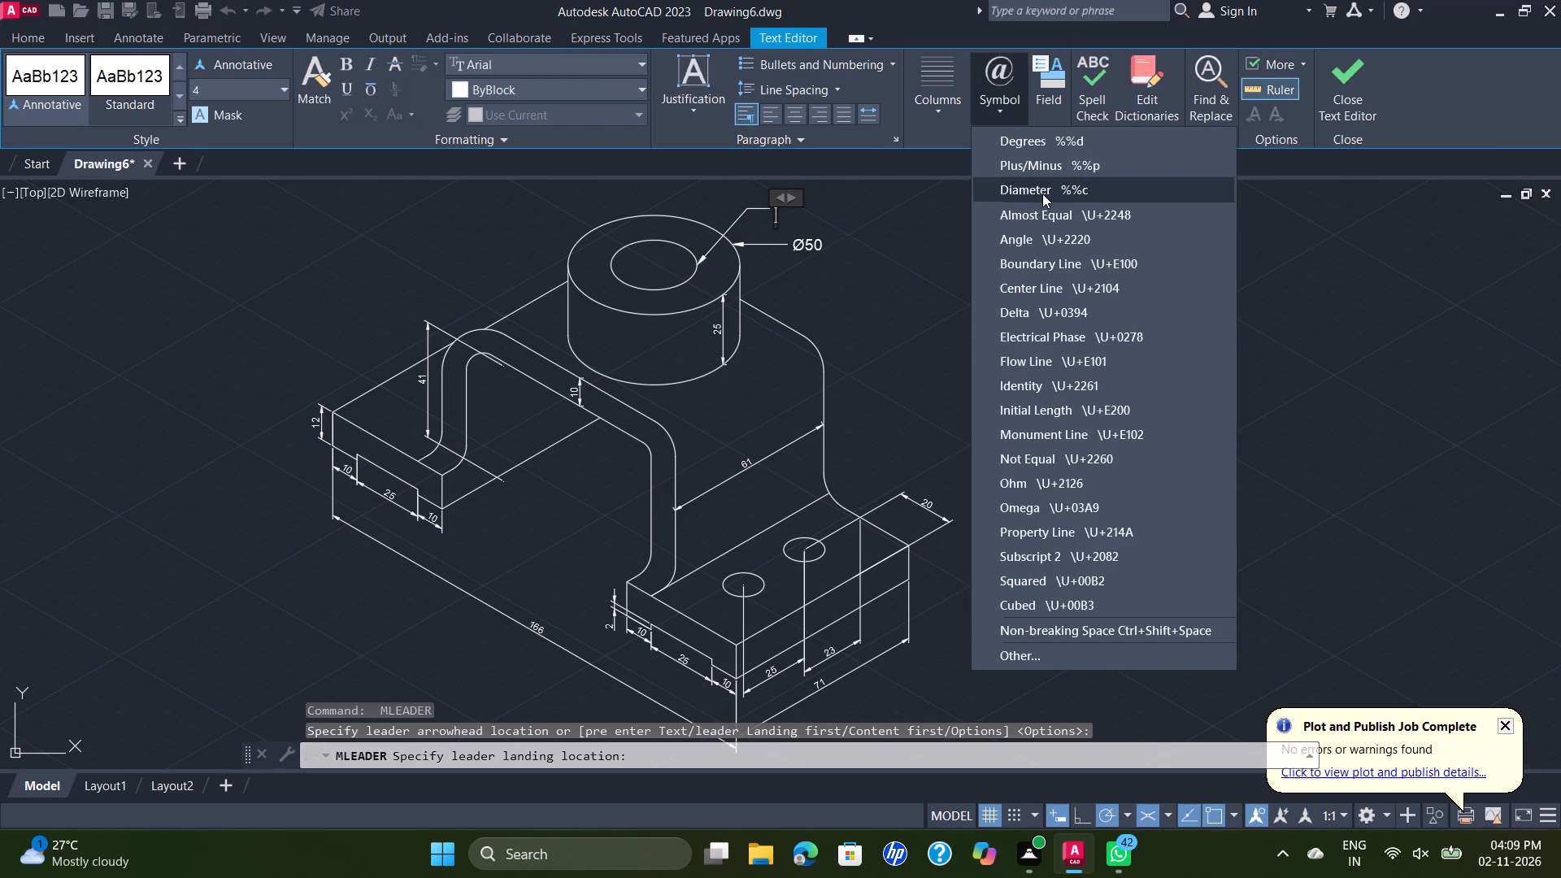
{"action": "left_click", "coordinate": [1042, 193]}
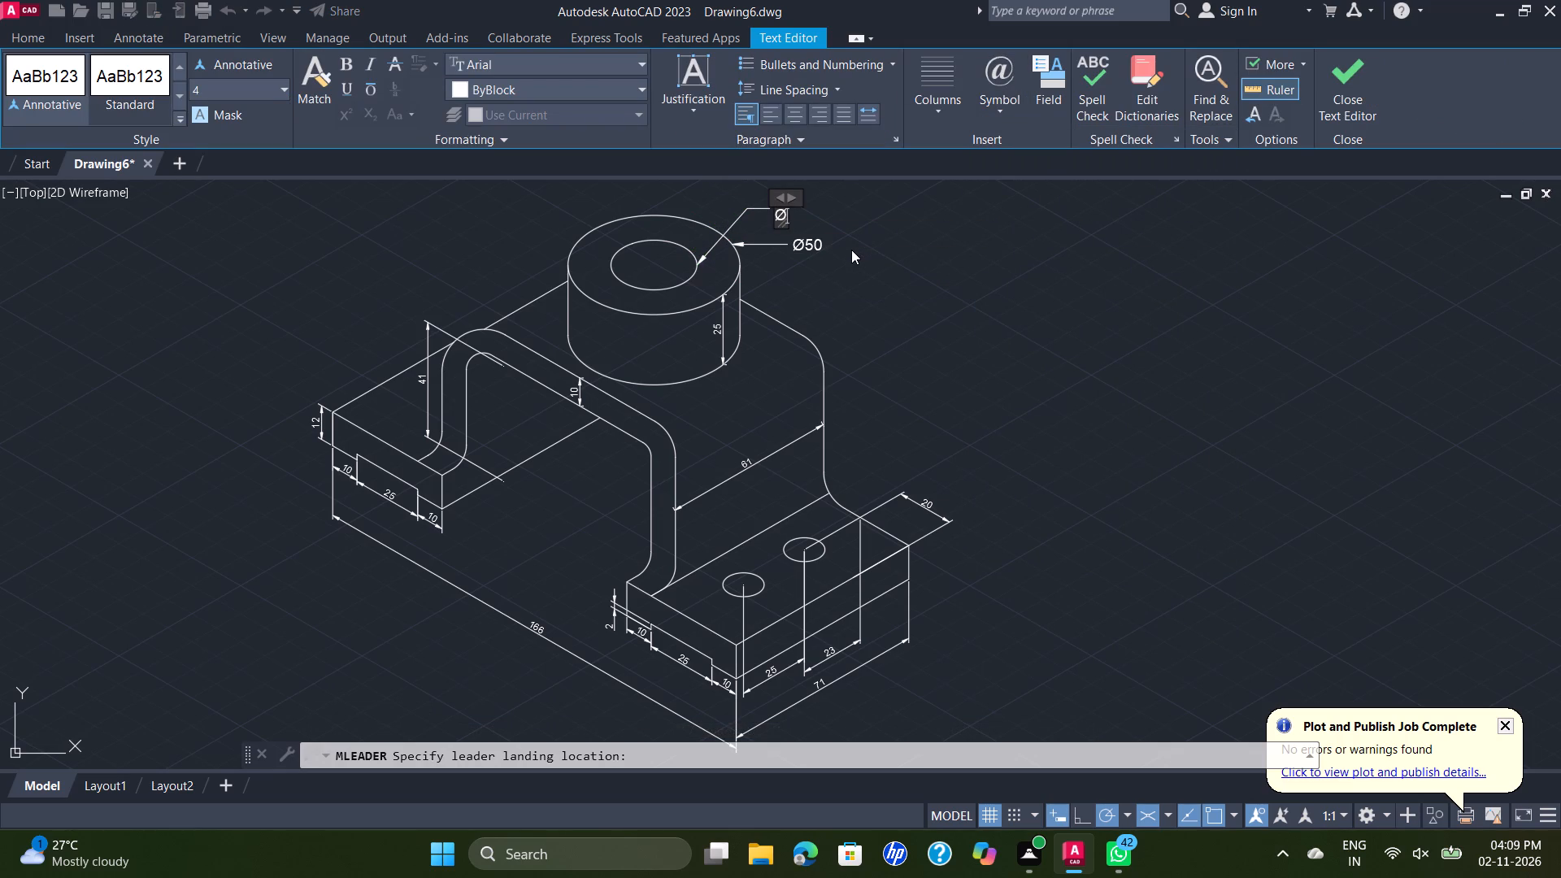
{"action": "type", "text": "25"}
{"action": "key", "text": "Return"}
{"action": "key", "text": "Delete"}
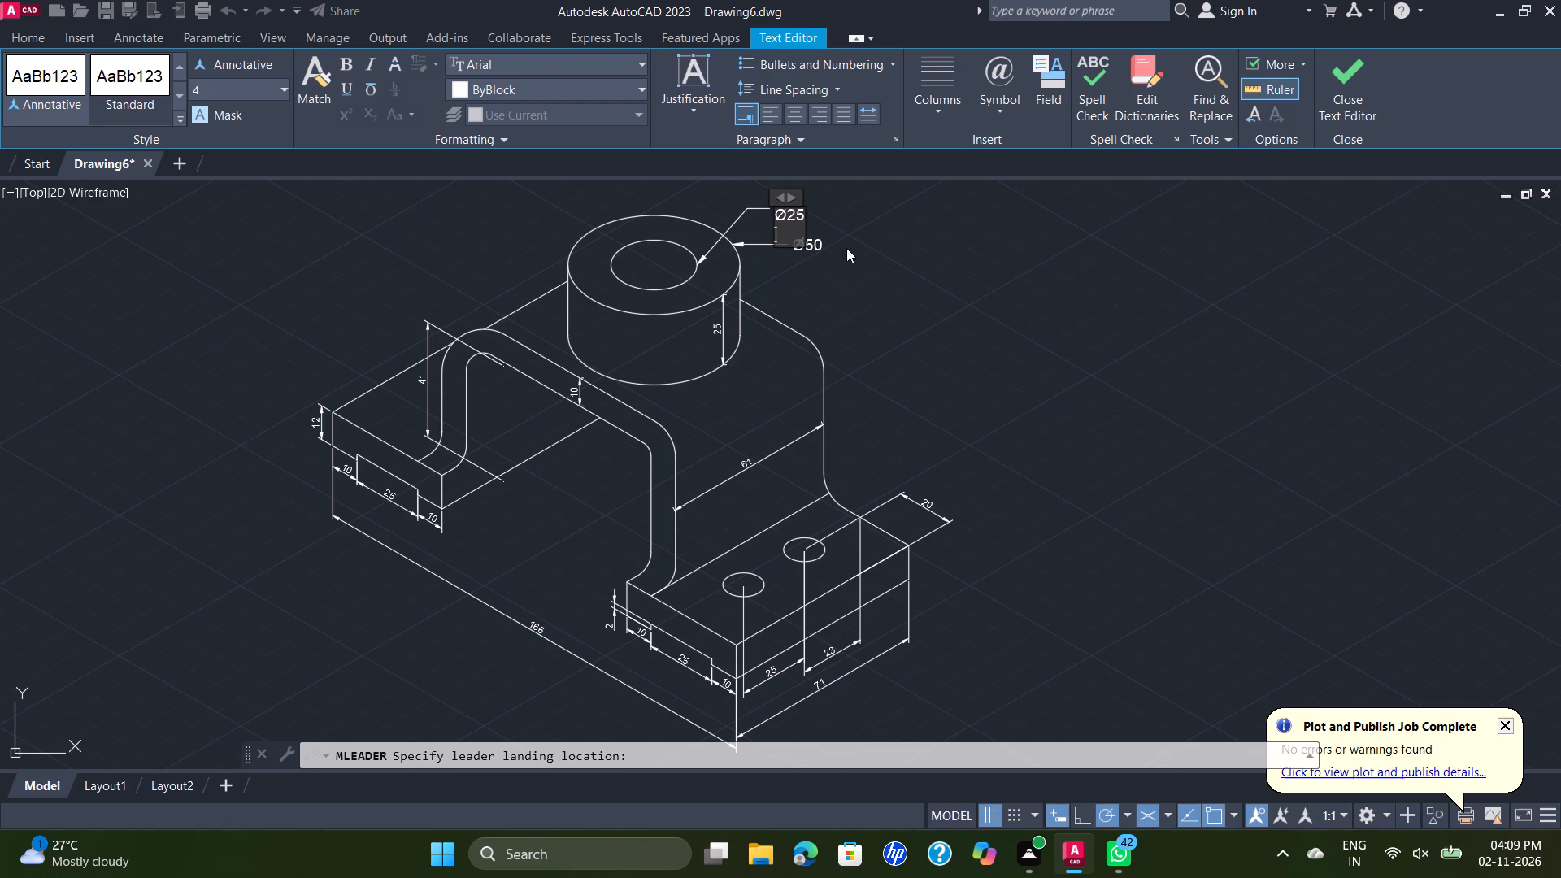
{"action": "key", "text": "BackSpace"}
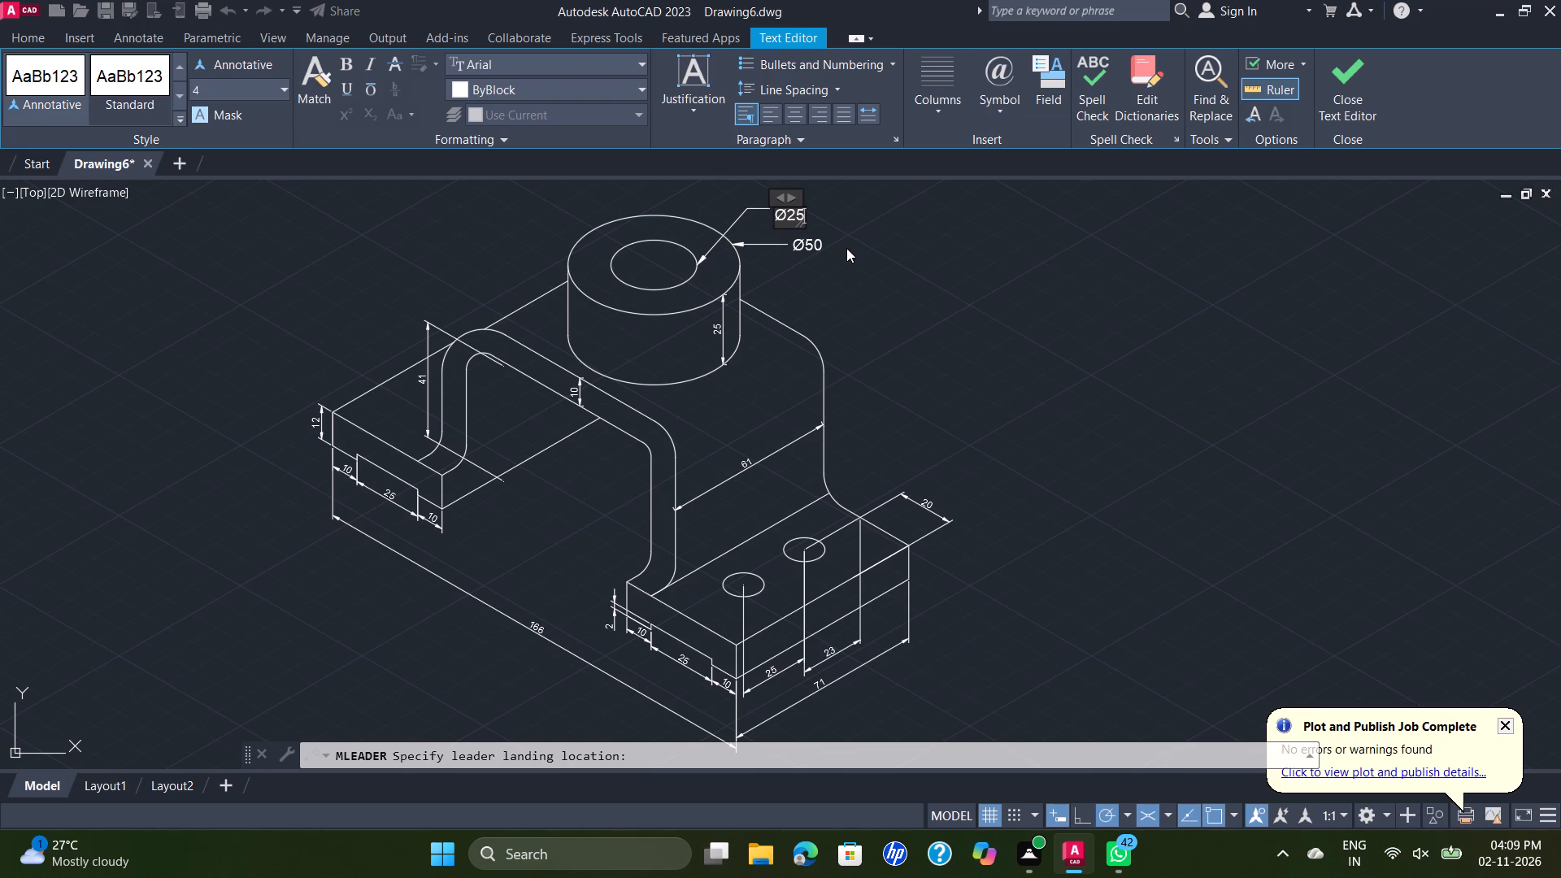
{"action": "left_click", "coordinate": [846, 249]}
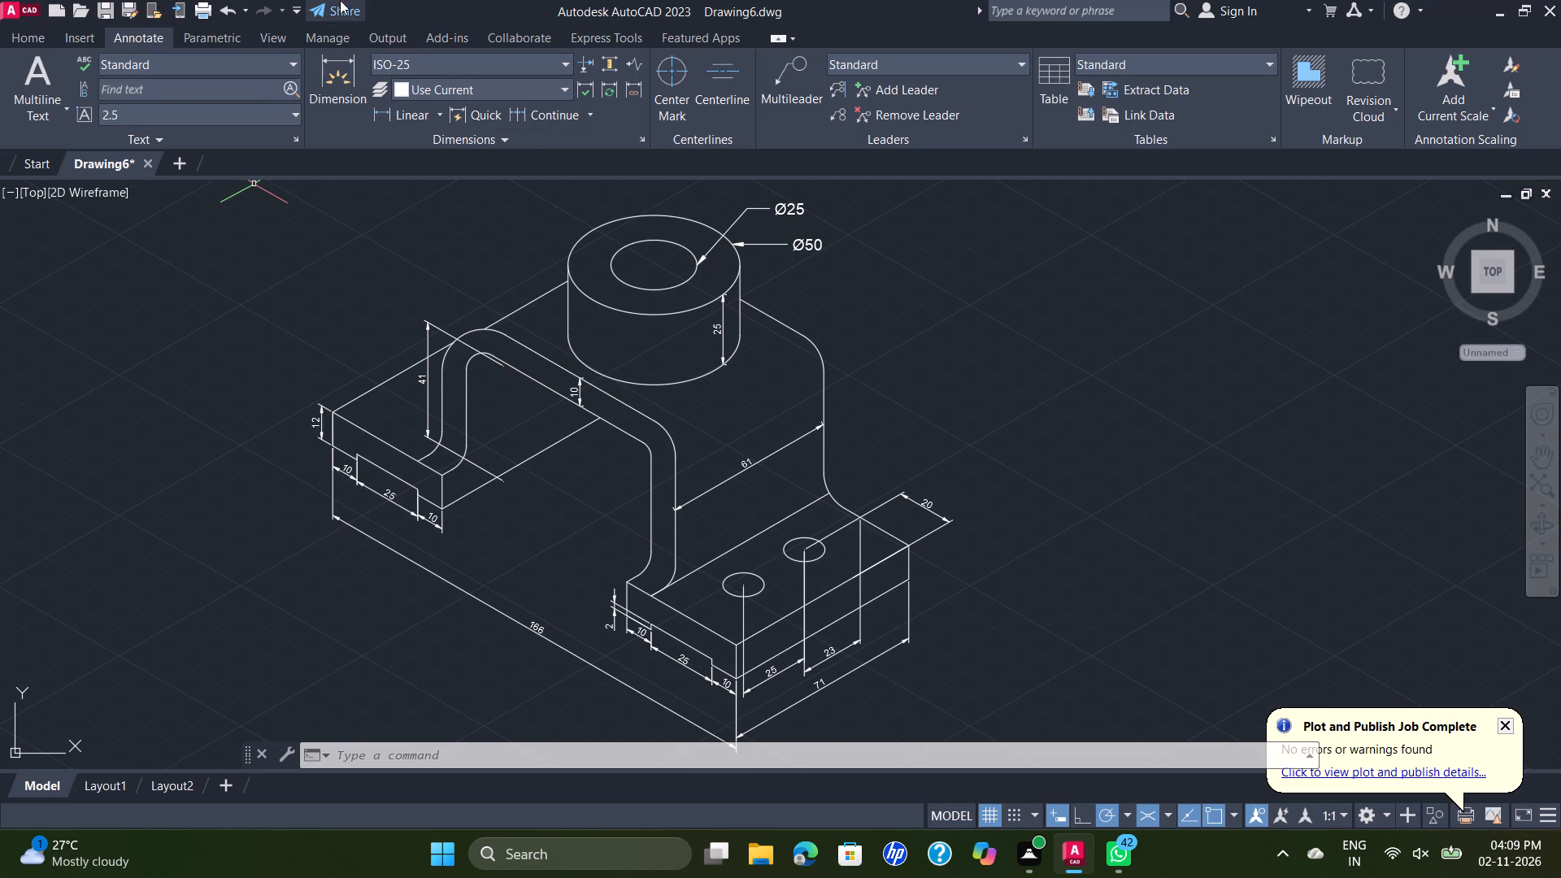
Add a radius dimension to the front fillet on the opening side where the right leg meets its foot.
{"action": "left_click", "coordinate": [31, 45]}
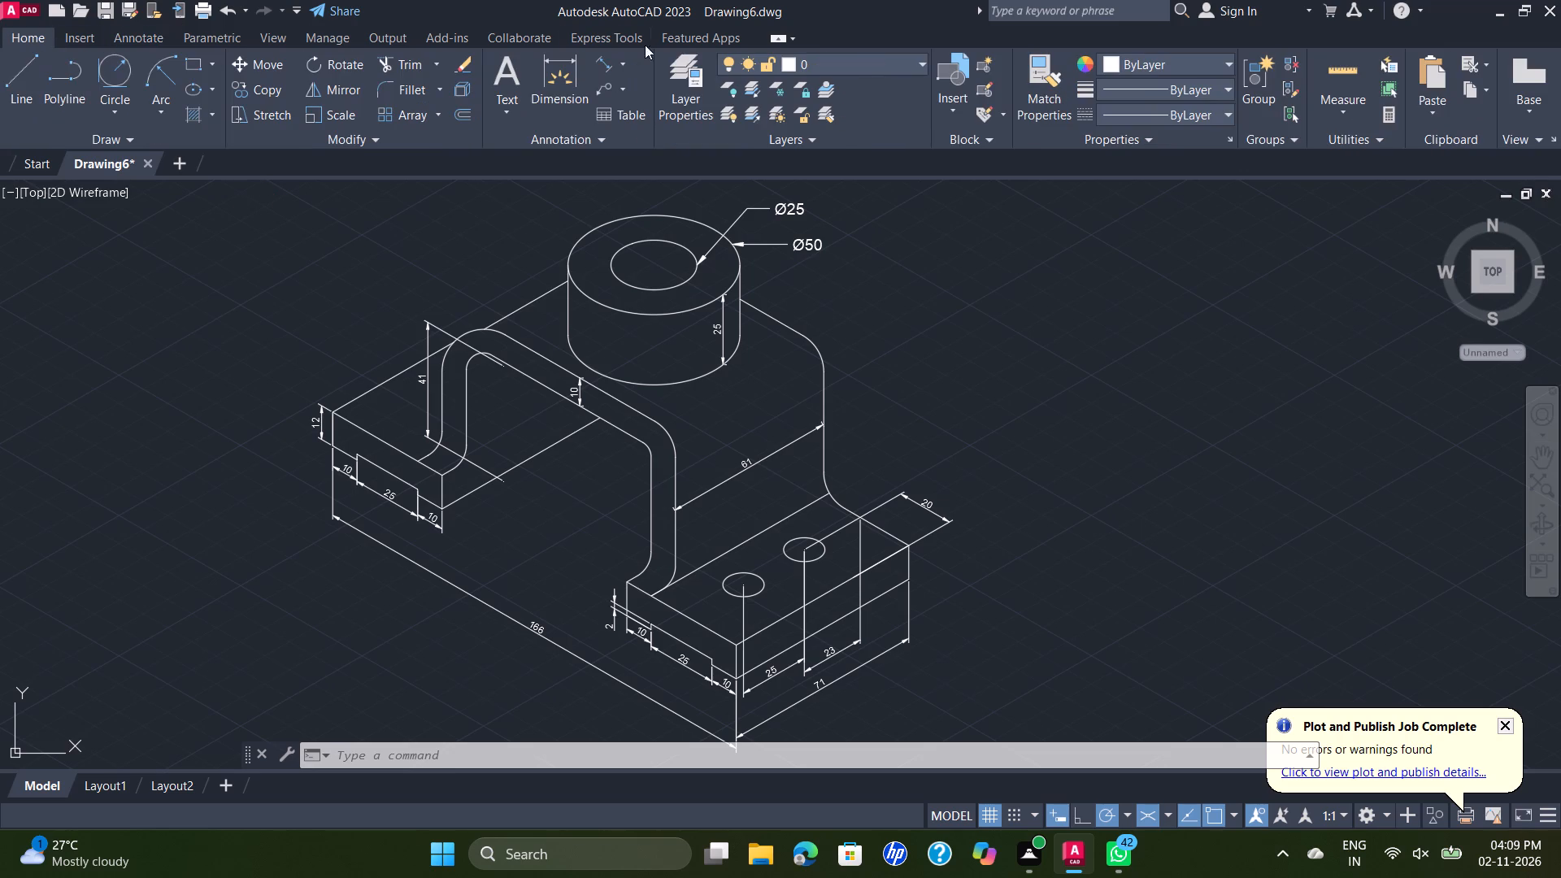
{"action": "left_click", "coordinate": [618, 65]}
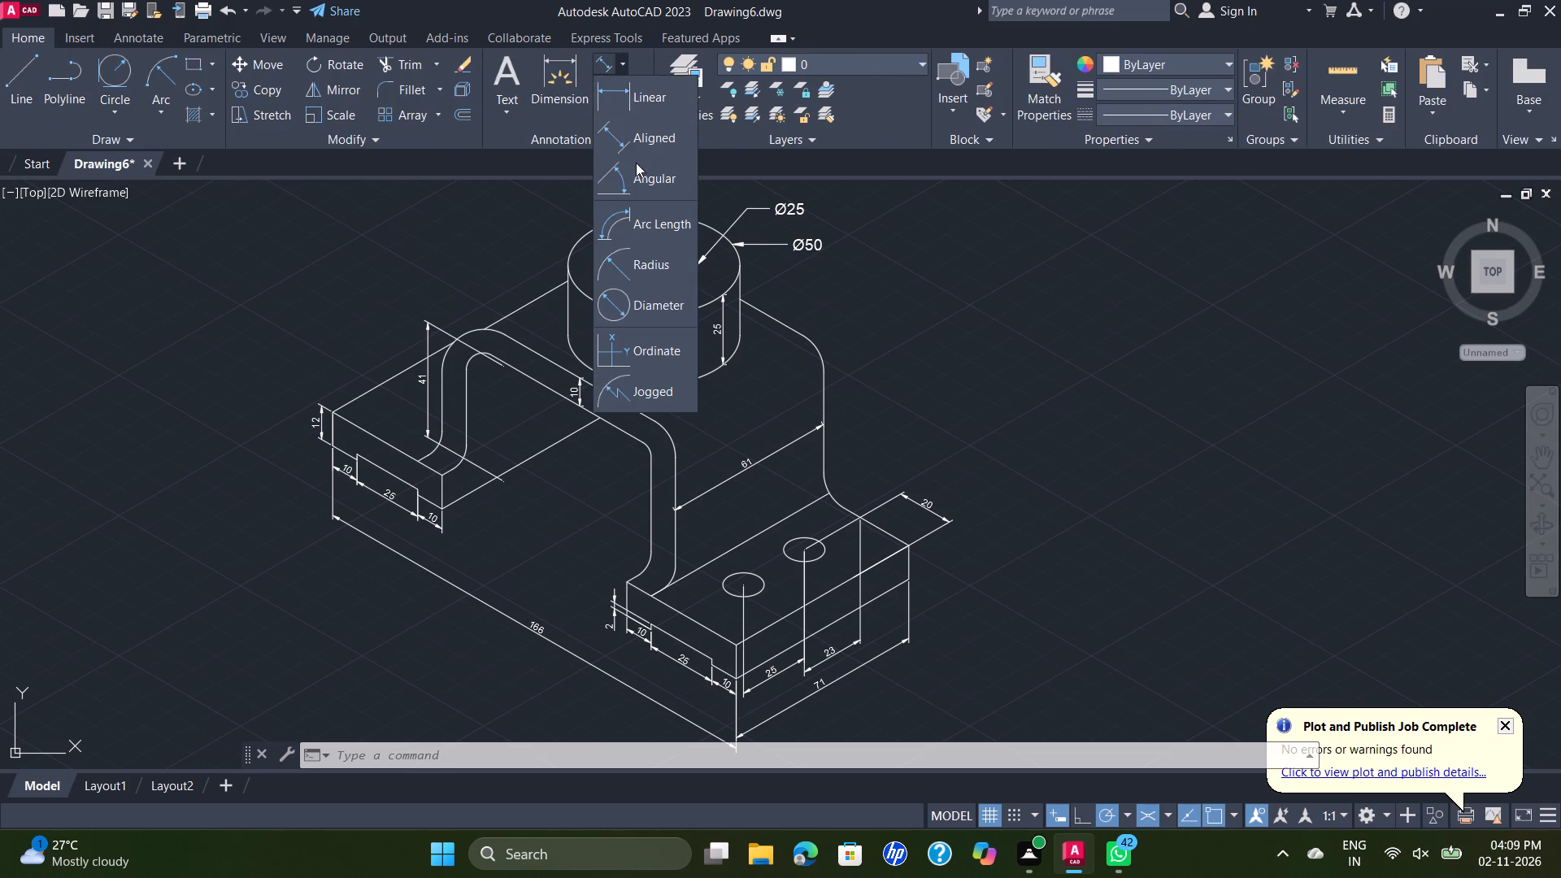
{"action": "left_click", "coordinate": [622, 272]}
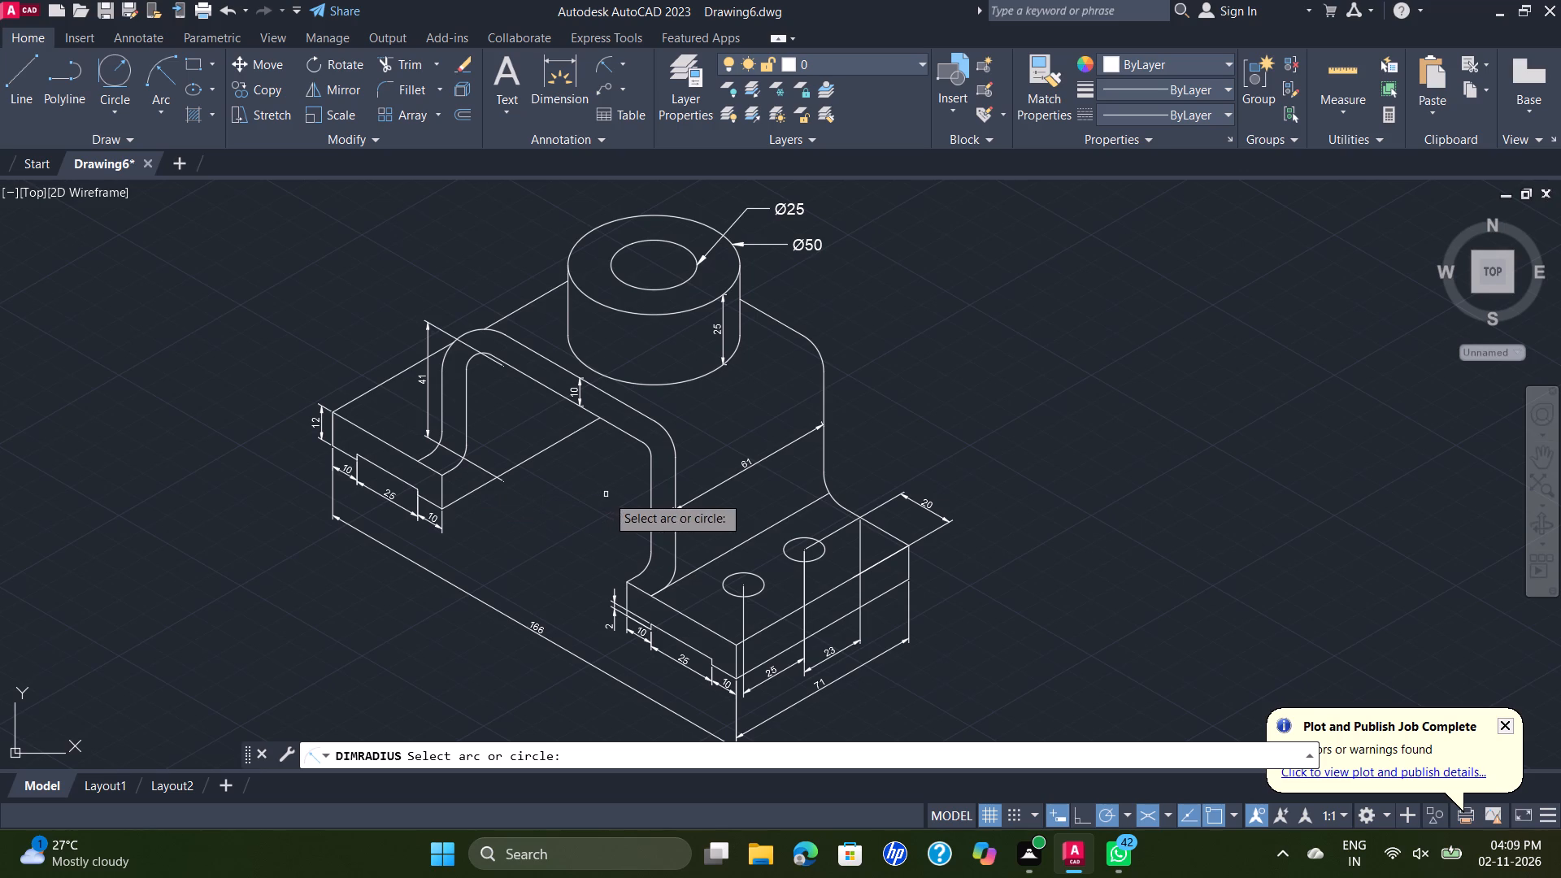
{"action": "left_click", "coordinate": [641, 572]}
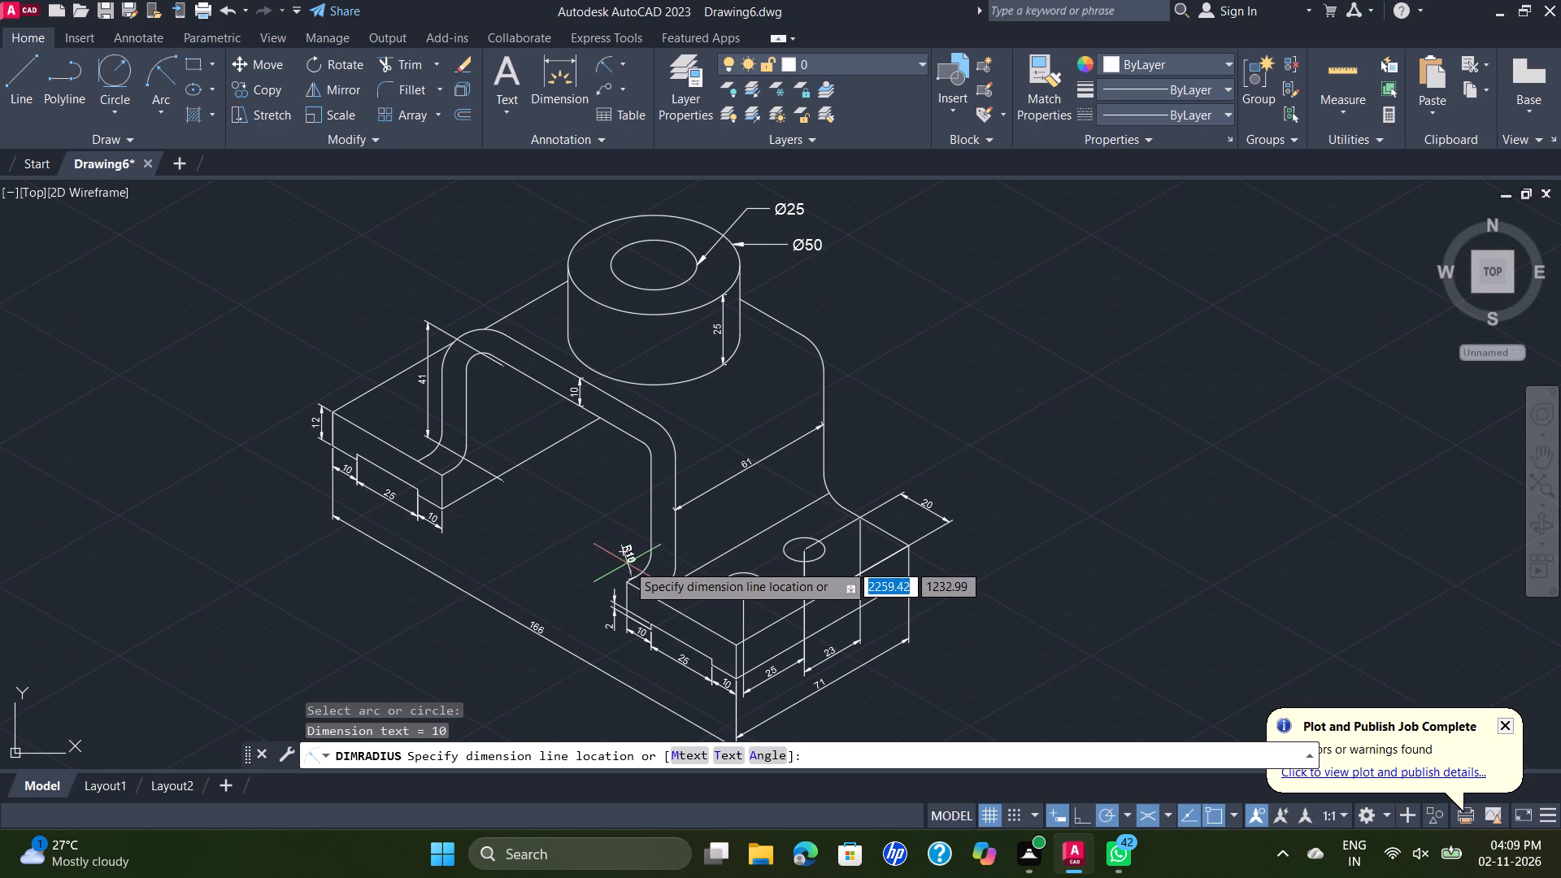
{"action": "left_click", "coordinate": [635, 564]}
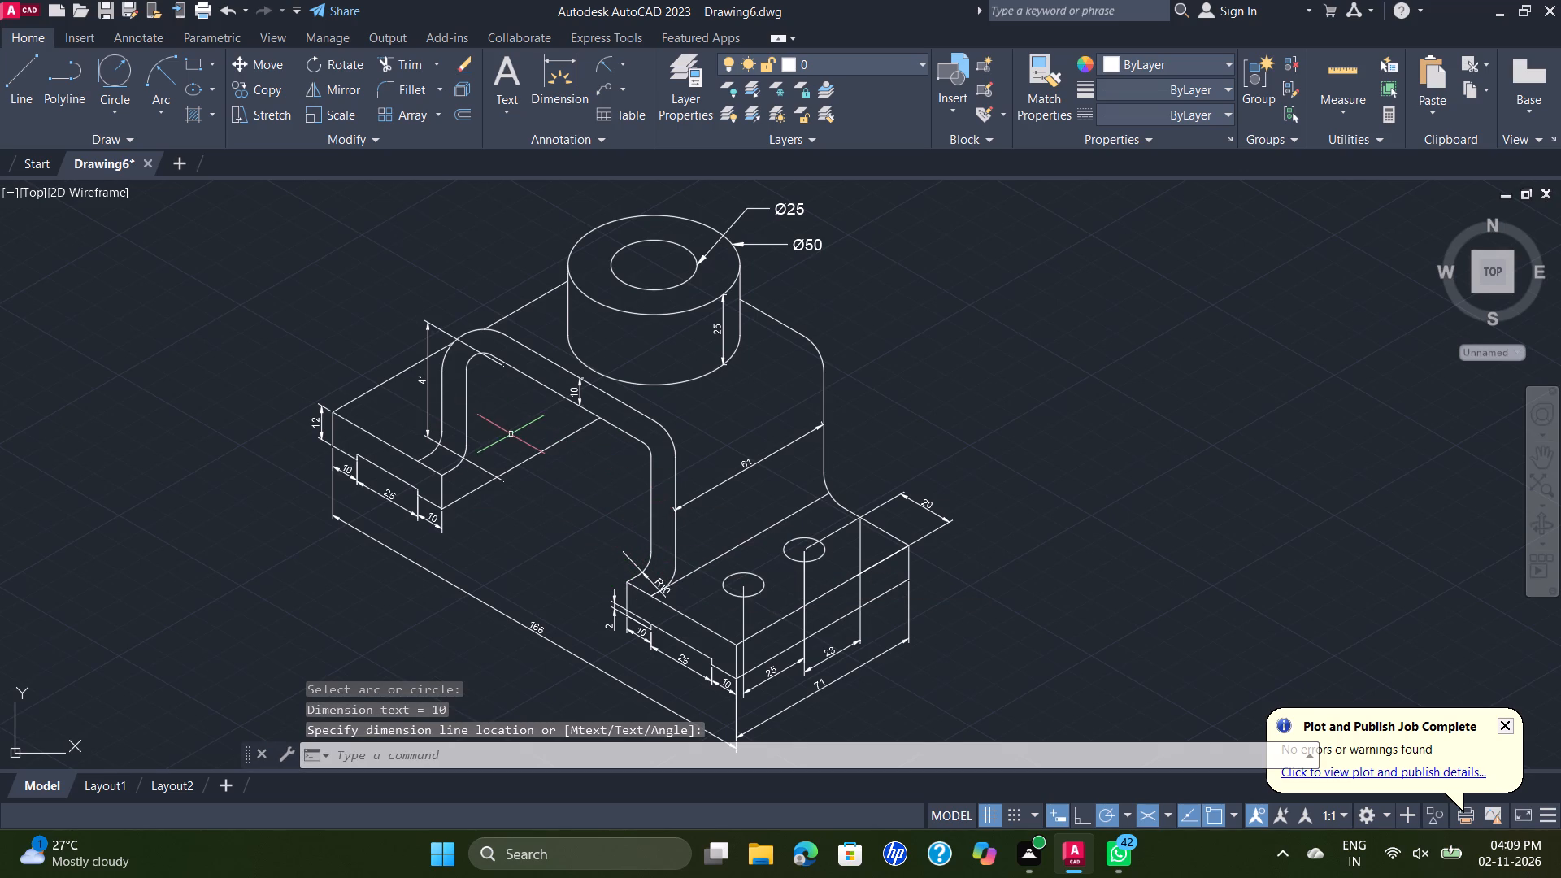
Add a radius dimension to the outer bend at the top of the left leg, placing its text above the bridge.
{"action": "key", "text": "space"}
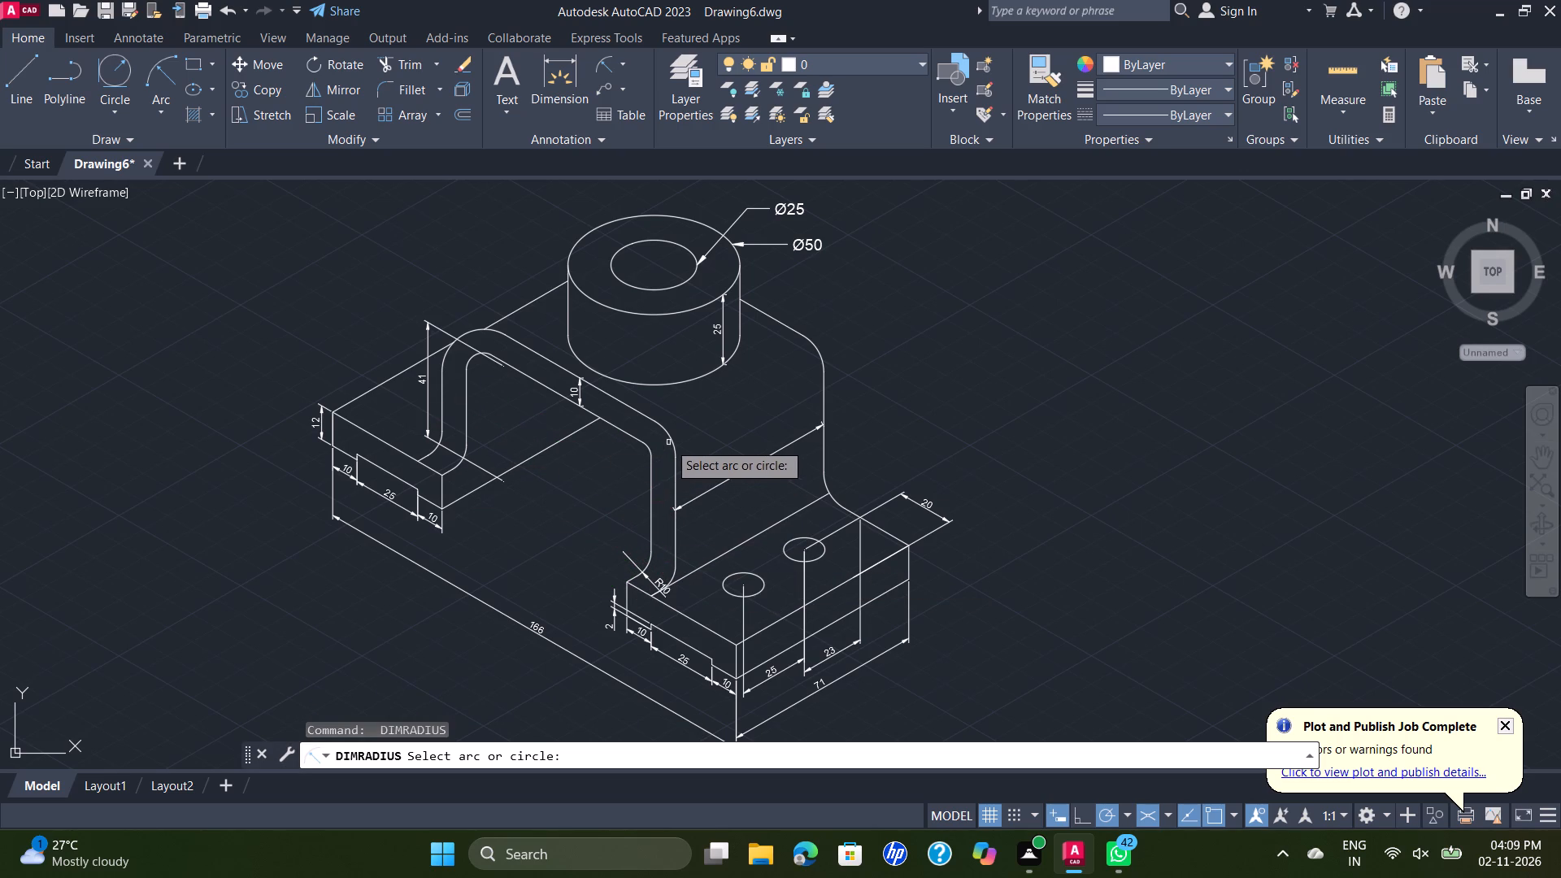
{"action": "left_click", "coordinate": [478, 330]}
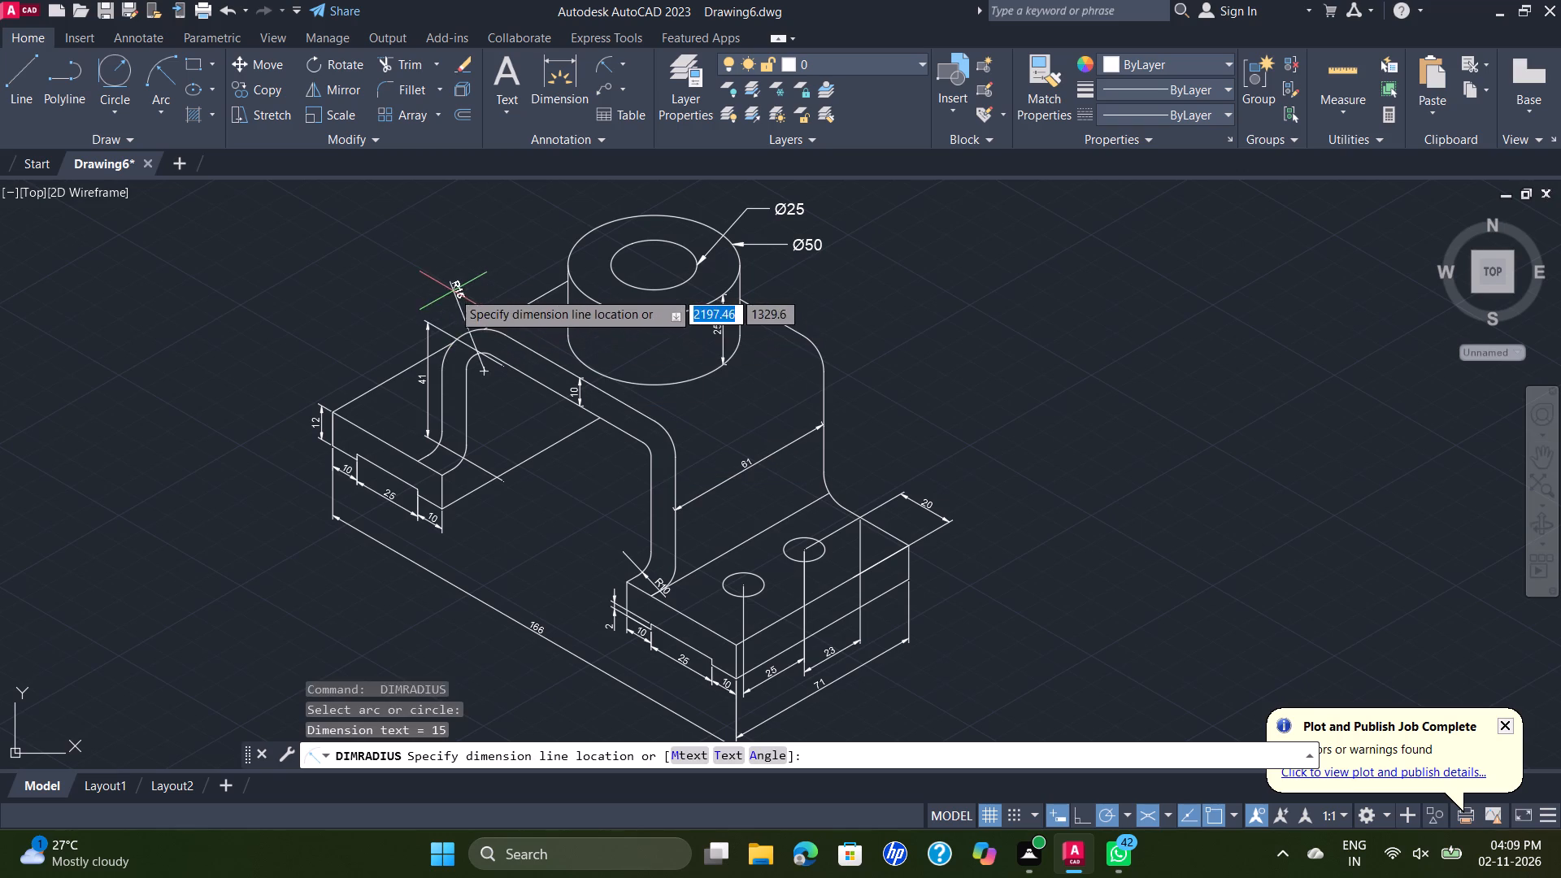
{"action": "left_click", "coordinate": [447, 285]}
Add a radius dimension to the inner bend at the top of the right leg, placing it close to the arc.
{"action": "key", "text": "space"}
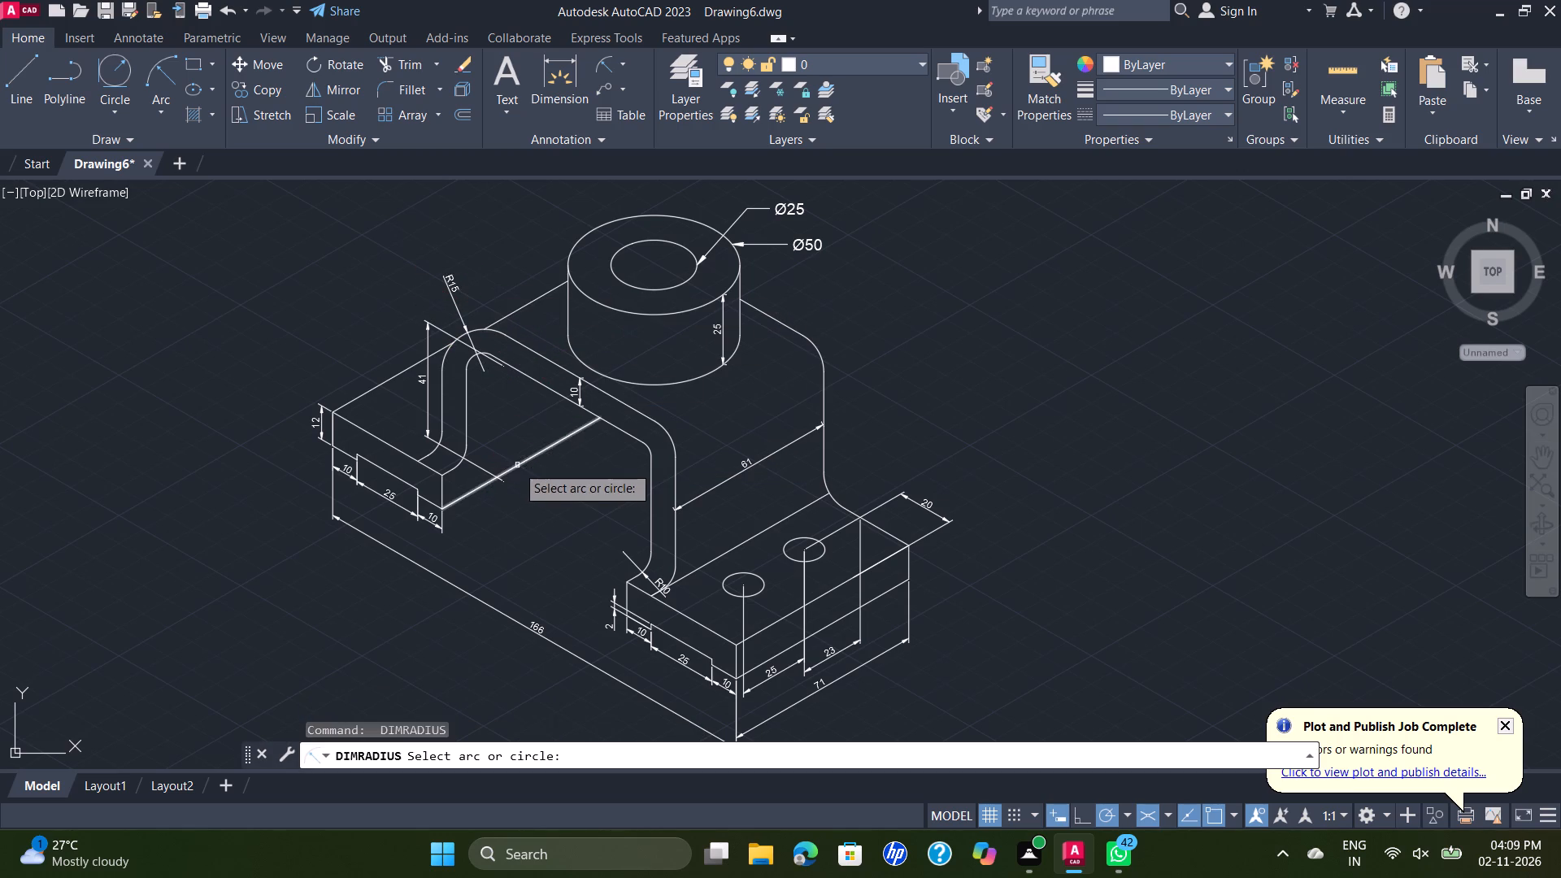
{"action": "left_click", "coordinate": [650, 448]}
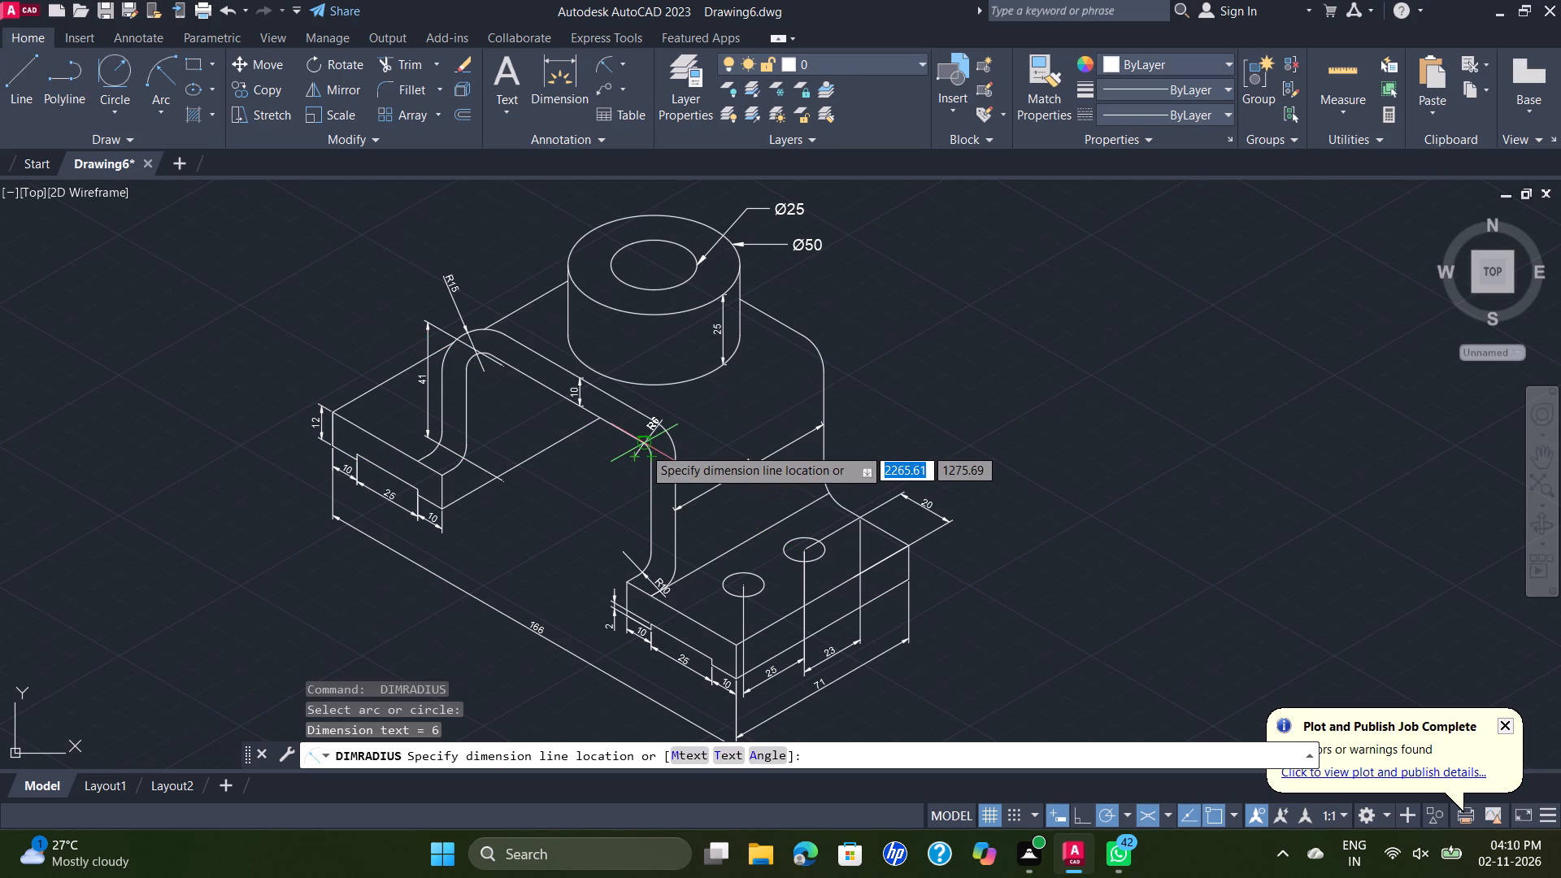
{"action": "left_click", "coordinate": [647, 446]}
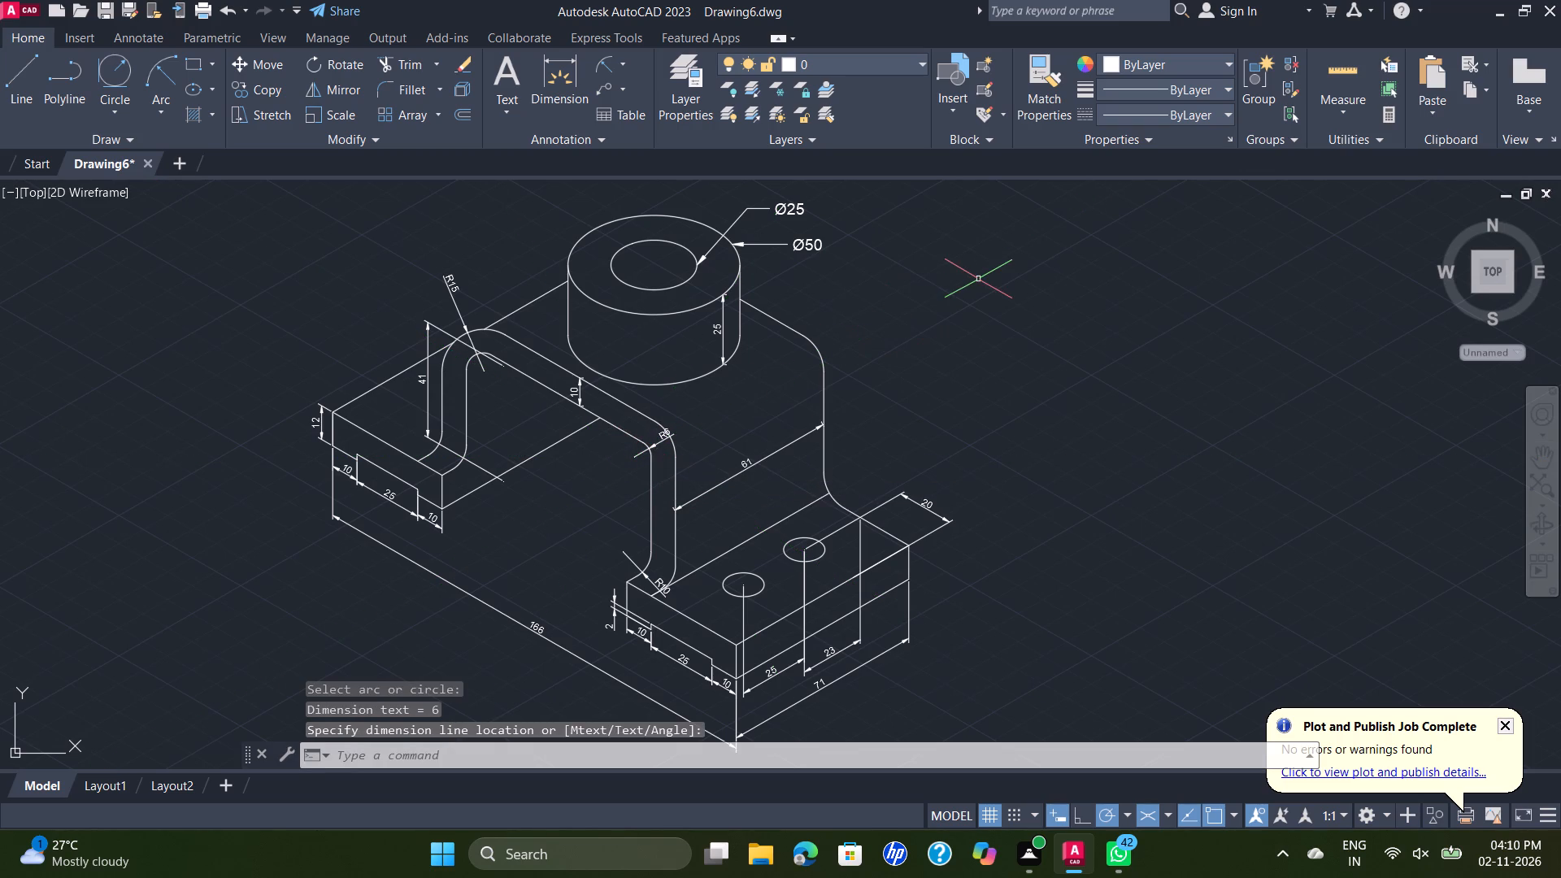
{"action": "key", "text": "grave"}
{"action": "key", "text": "Escape"}
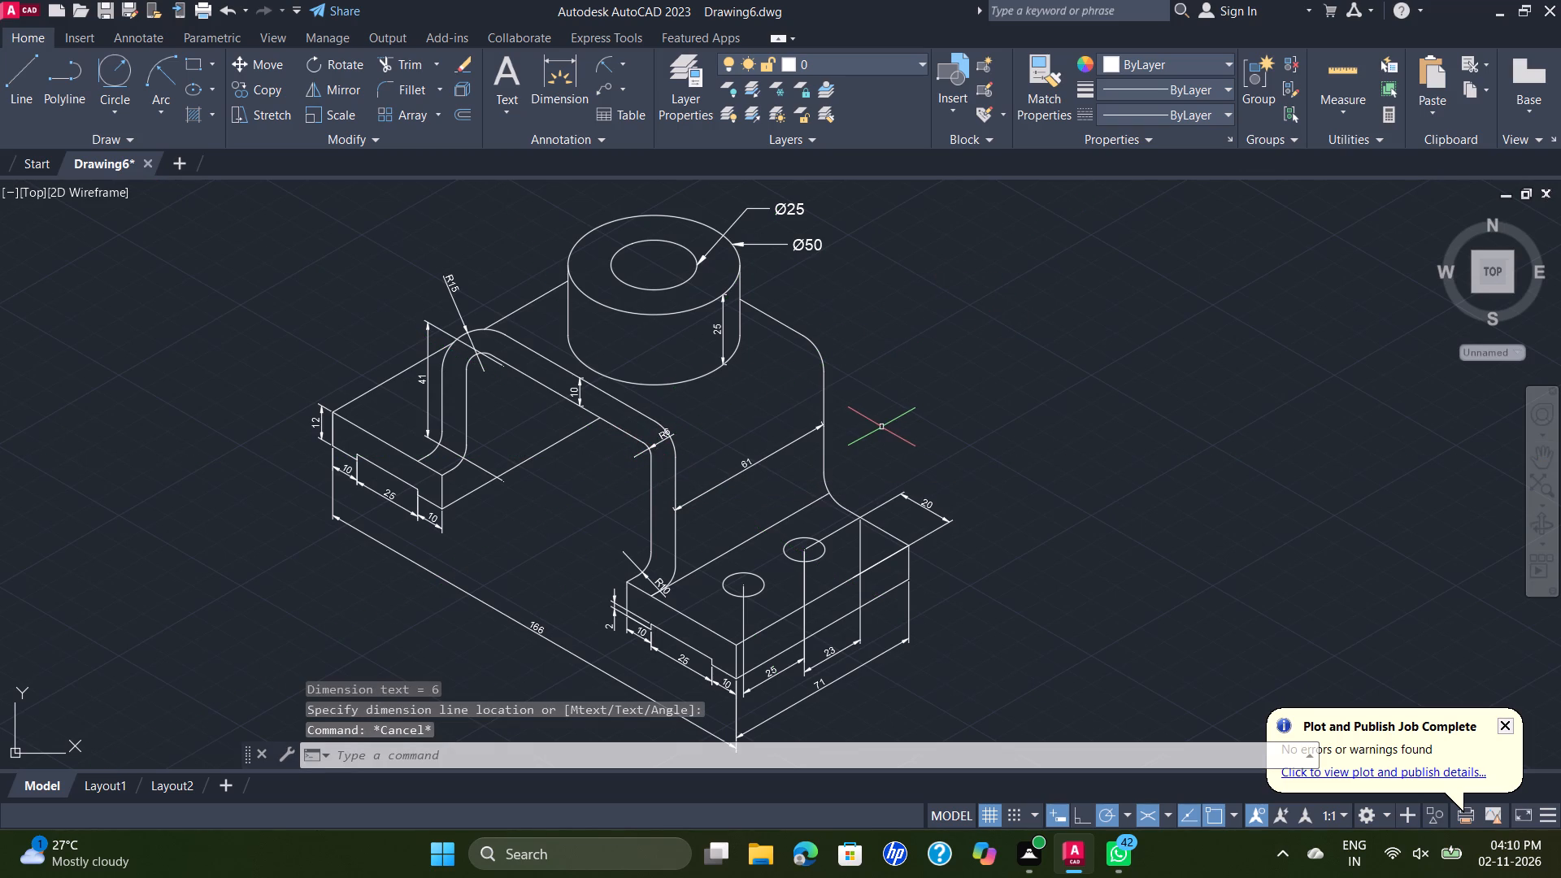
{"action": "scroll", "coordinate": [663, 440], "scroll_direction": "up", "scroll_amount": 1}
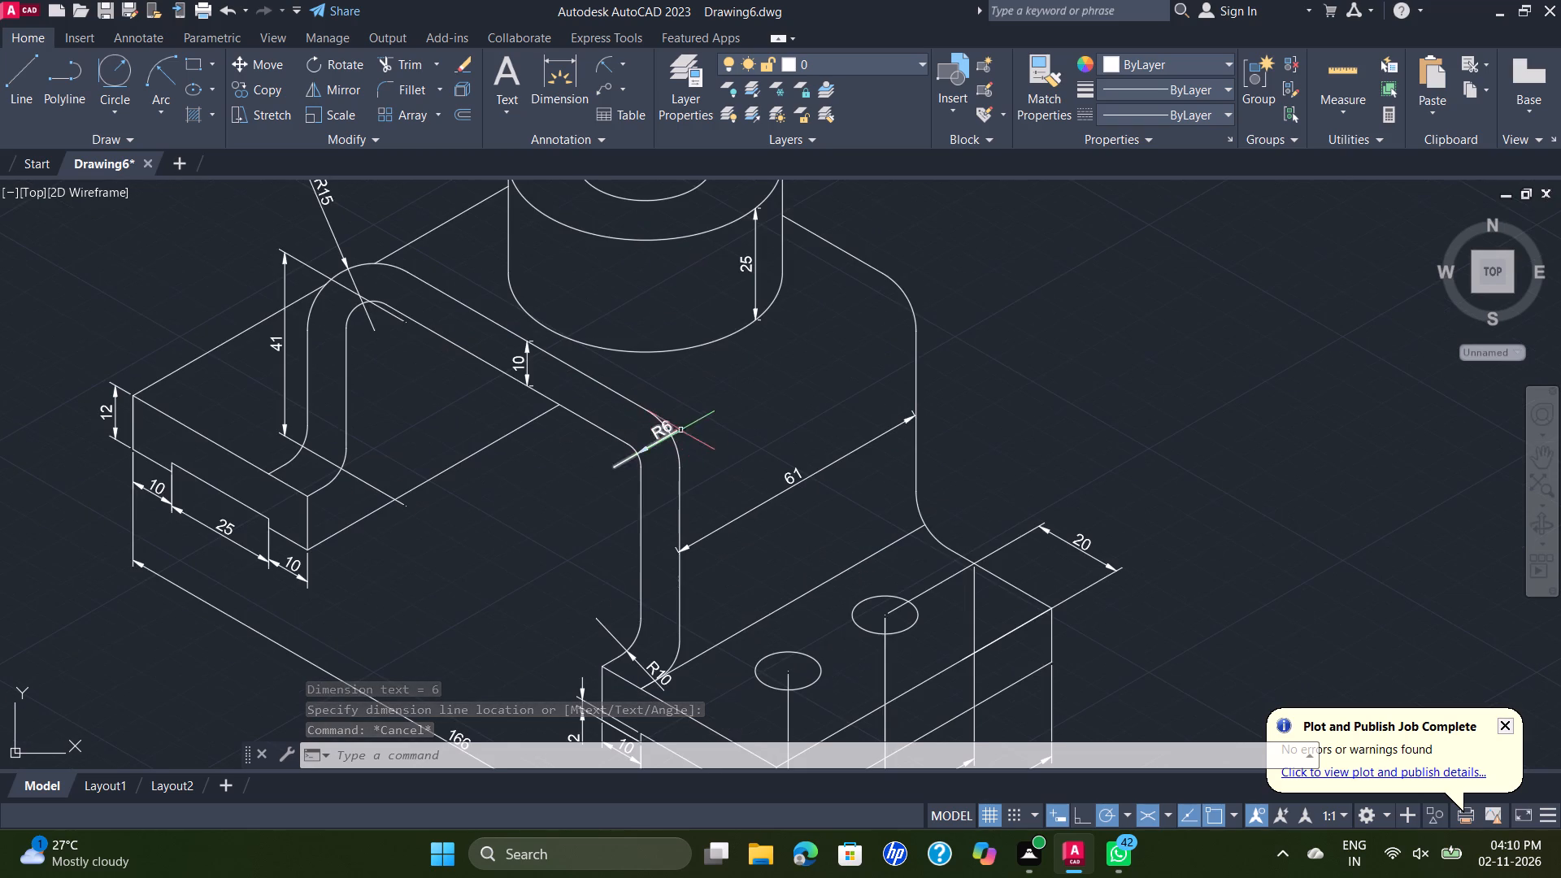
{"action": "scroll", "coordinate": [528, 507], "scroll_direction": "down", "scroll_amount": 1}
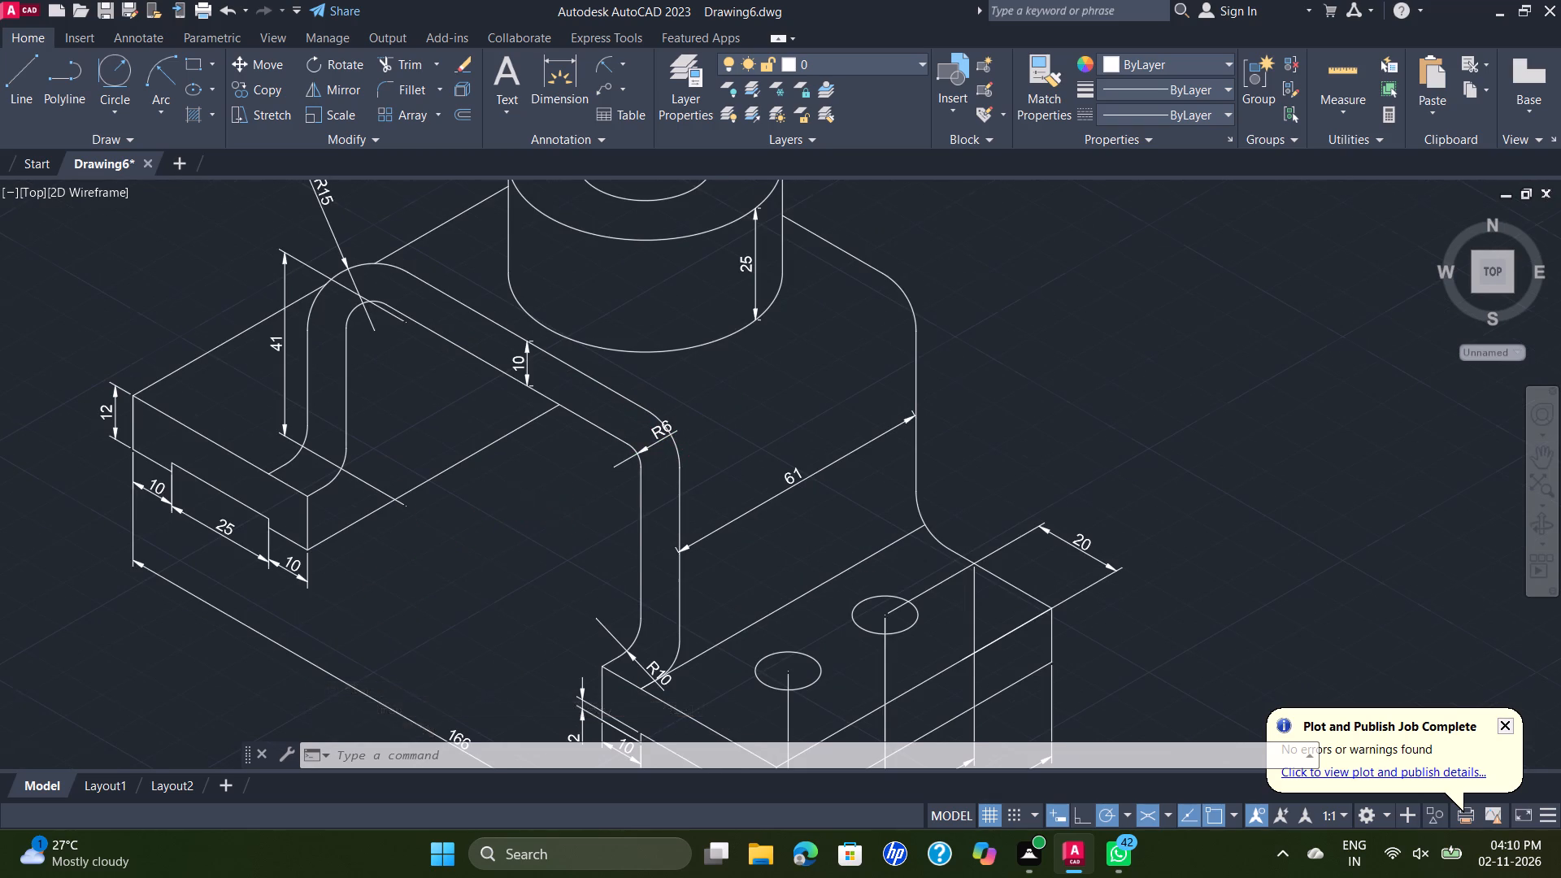
Add a multileader reading 4 HOLES Ø12 pointing to the rear hole on the right foot, with its text above the foot.
{"action": "scroll", "coordinate": [528, 507], "scroll_direction": "down", "scroll_amount": 1}
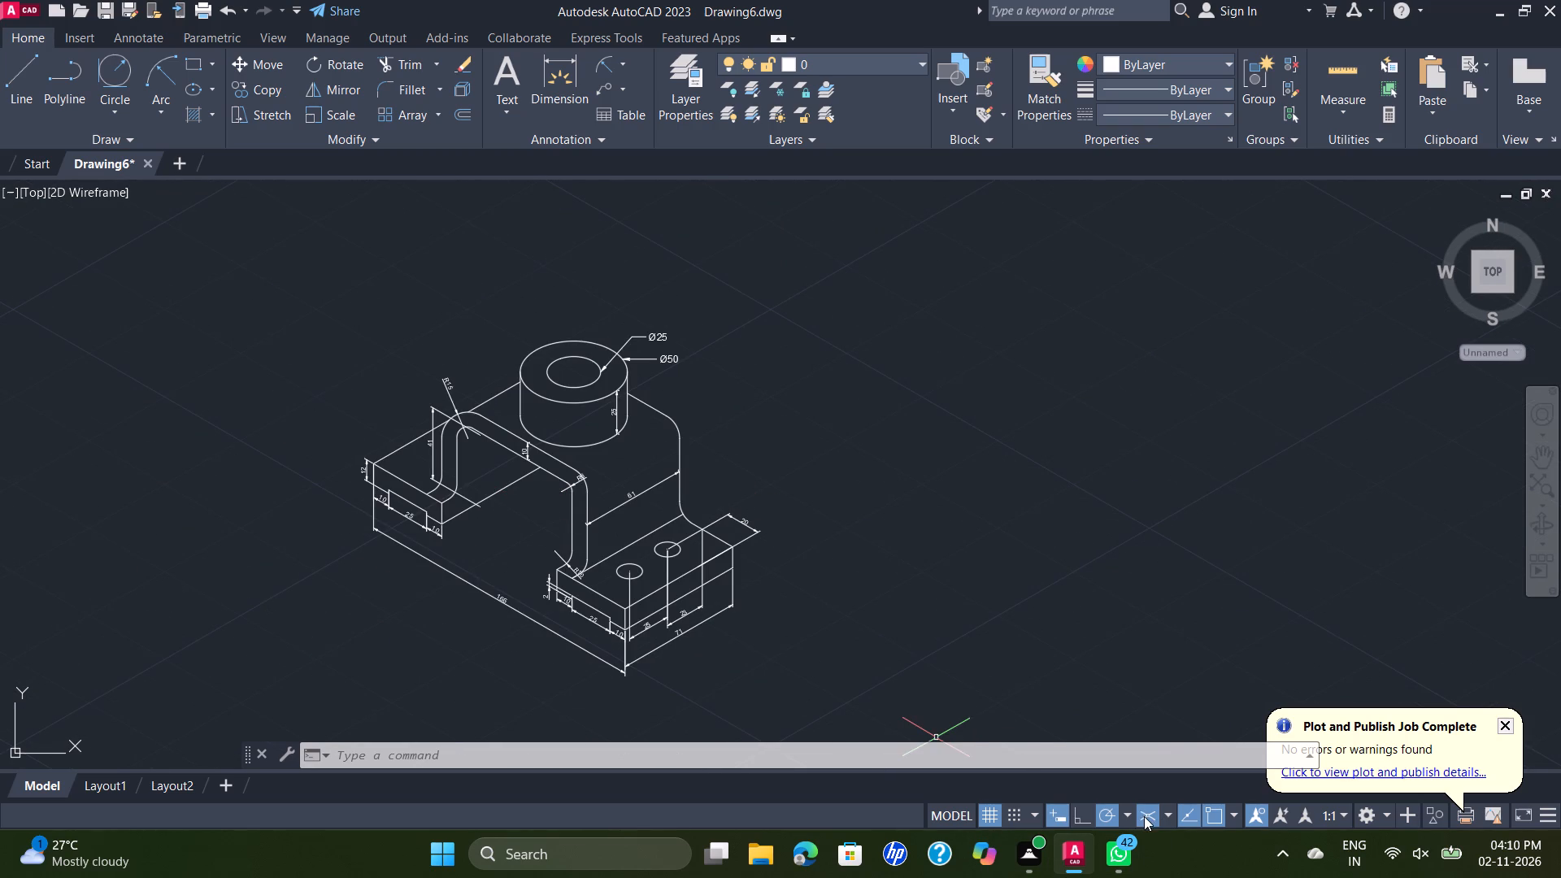
{"action": "scroll", "coordinate": [626, 306], "scroll_direction": "up", "scroll_amount": 1}
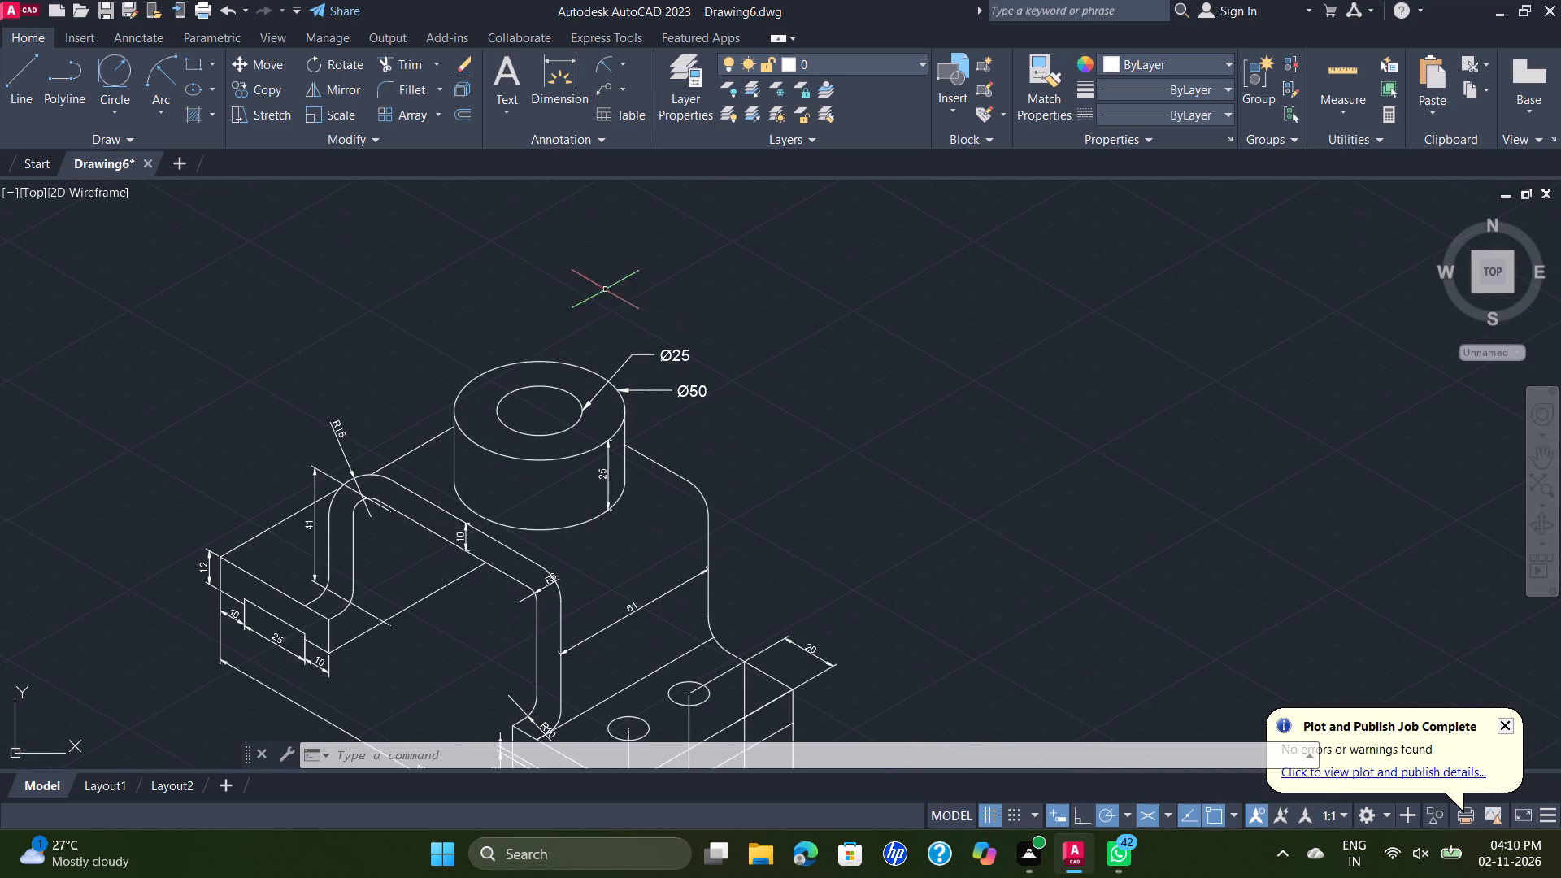
{"action": "scroll", "coordinate": [411, 305], "scroll_direction": "down", "scroll_amount": 1}
{"action": "scroll", "coordinate": [325, 365], "scroll_direction": "up", "scroll_amount": 1}
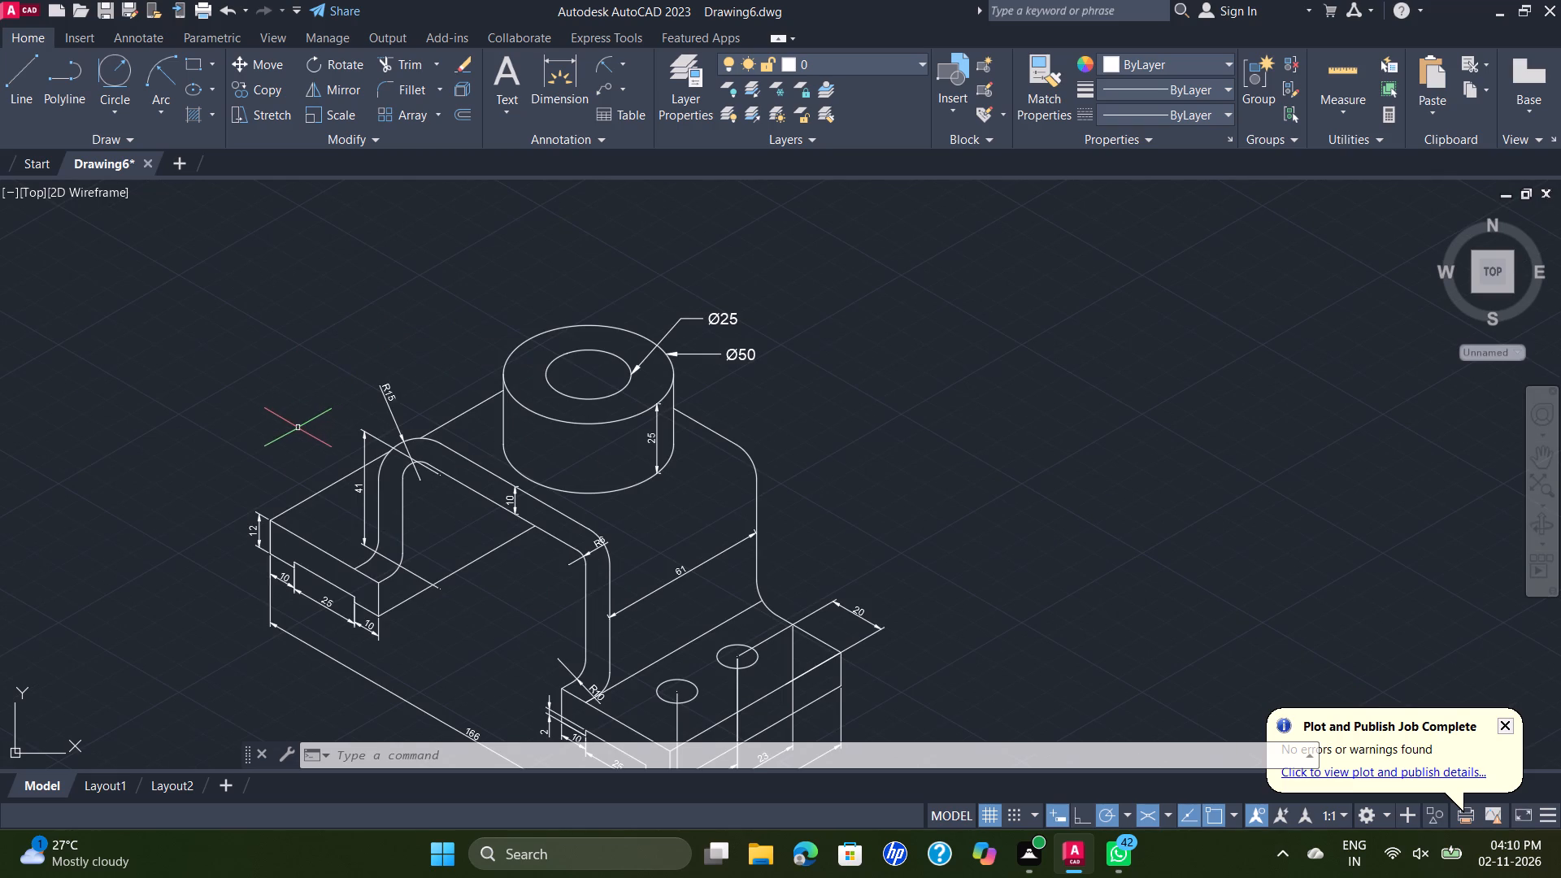
{"action": "scroll", "coordinate": [342, 470], "scroll_direction": "down", "scroll_amount": 1}
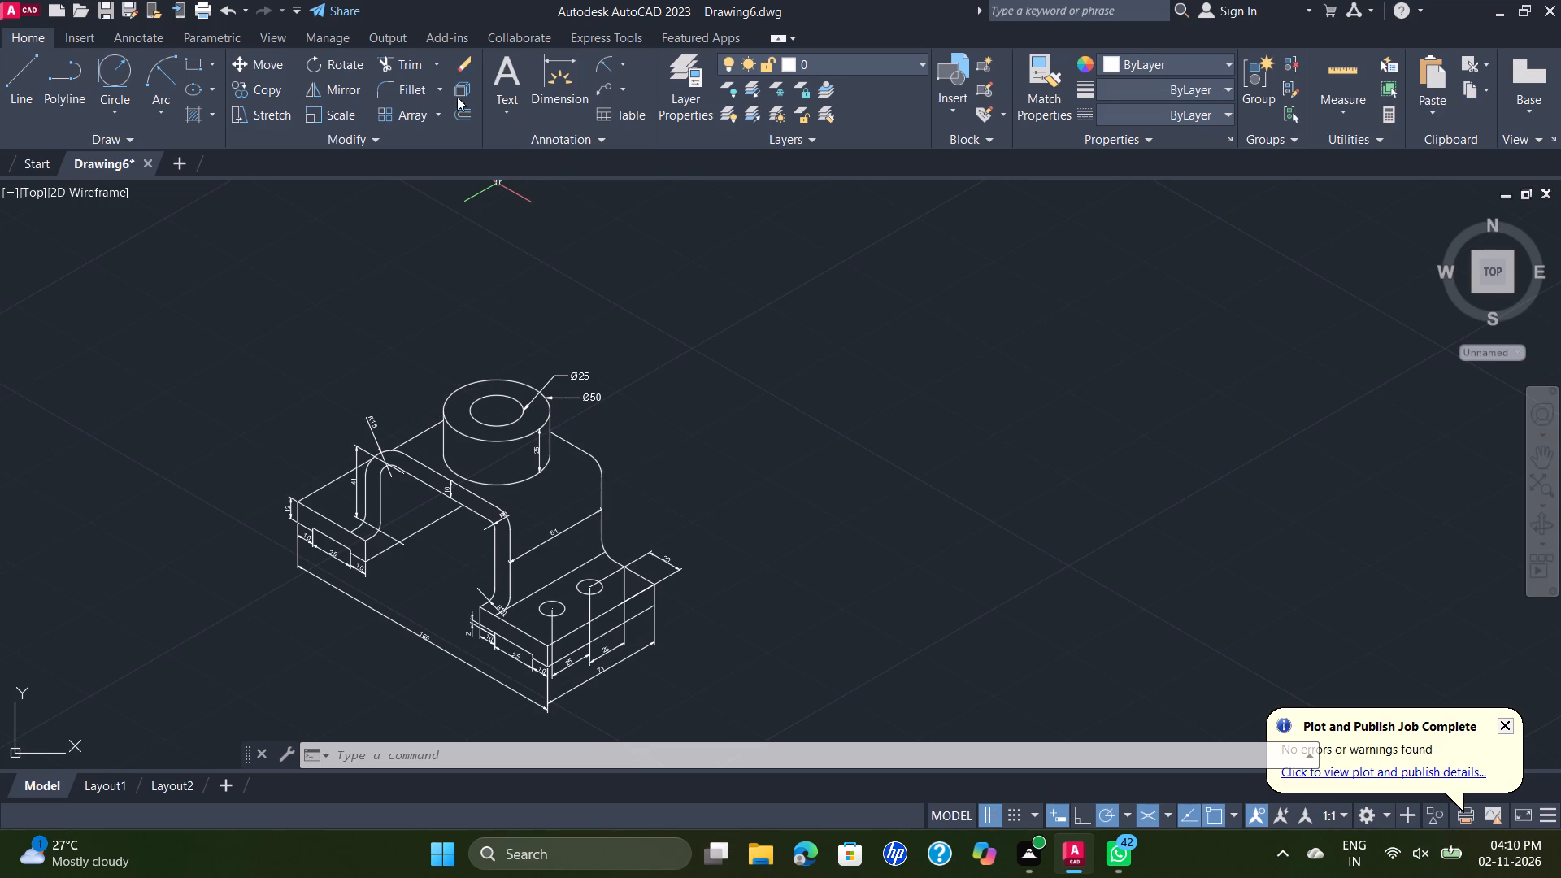
{"action": "left_click", "coordinate": [604, 89]}
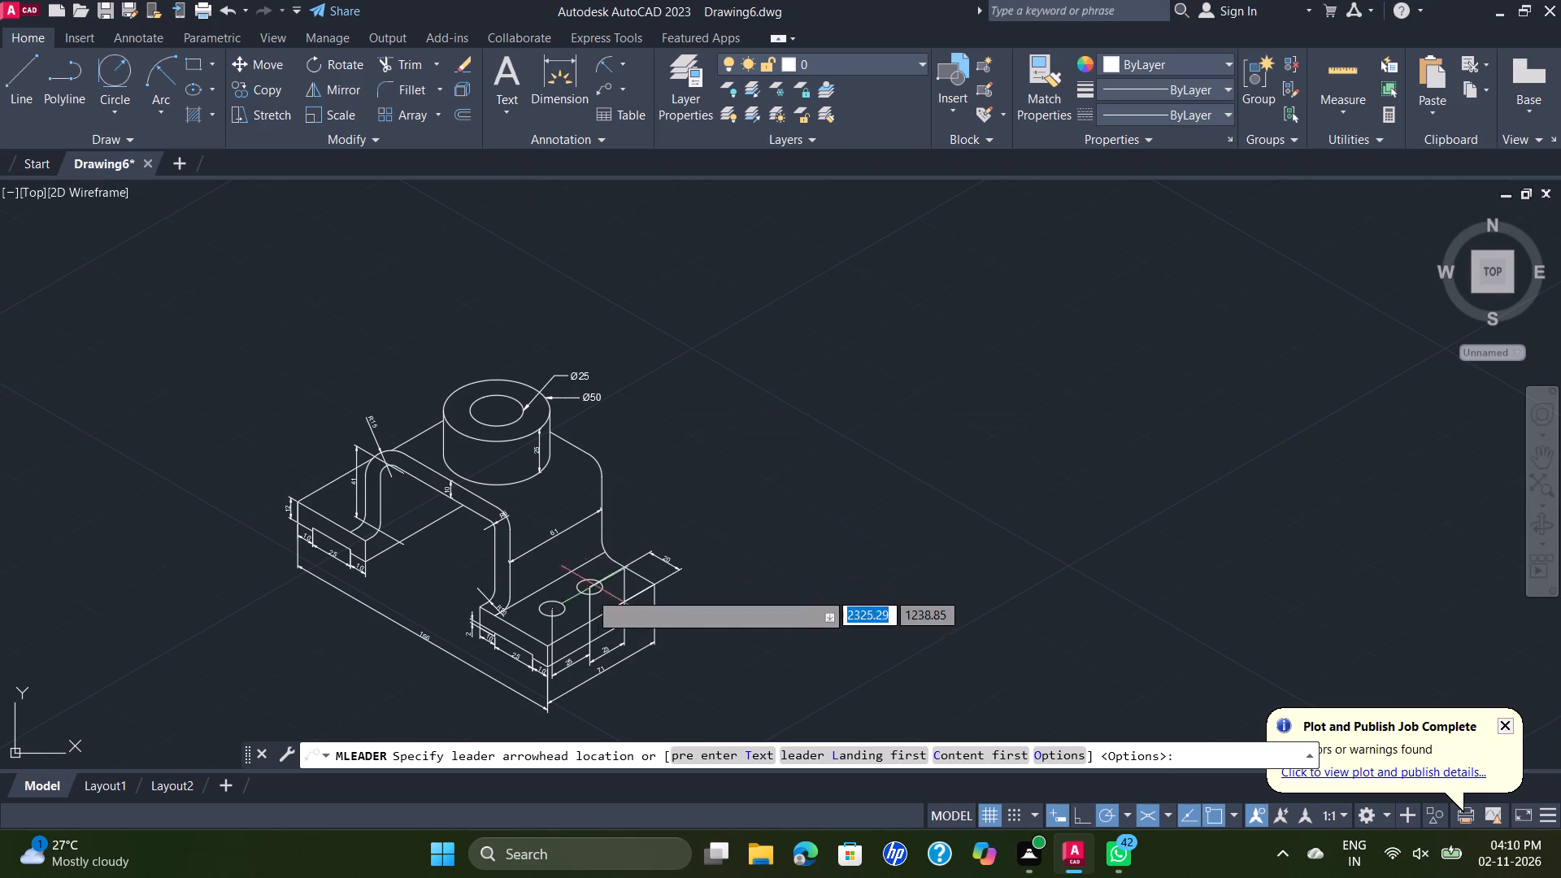
{"action": "scroll", "coordinate": [580, 576], "scroll_direction": "up", "scroll_amount": 3}
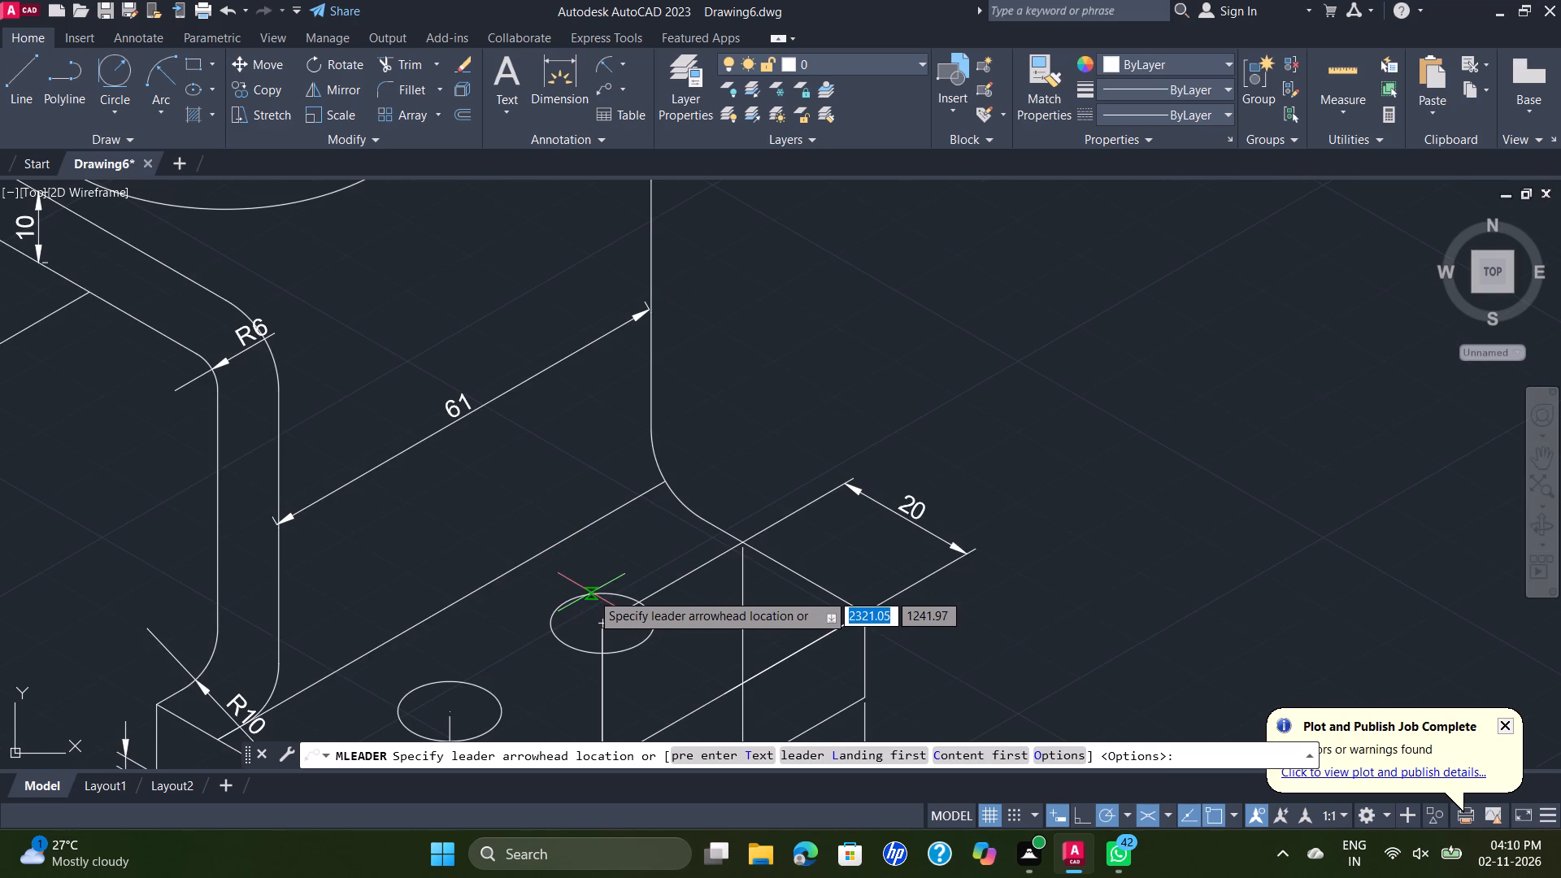
{"action": "left_click", "coordinate": [590, 594]}
{"action": "left_click", "coordinate": [767, 358]}
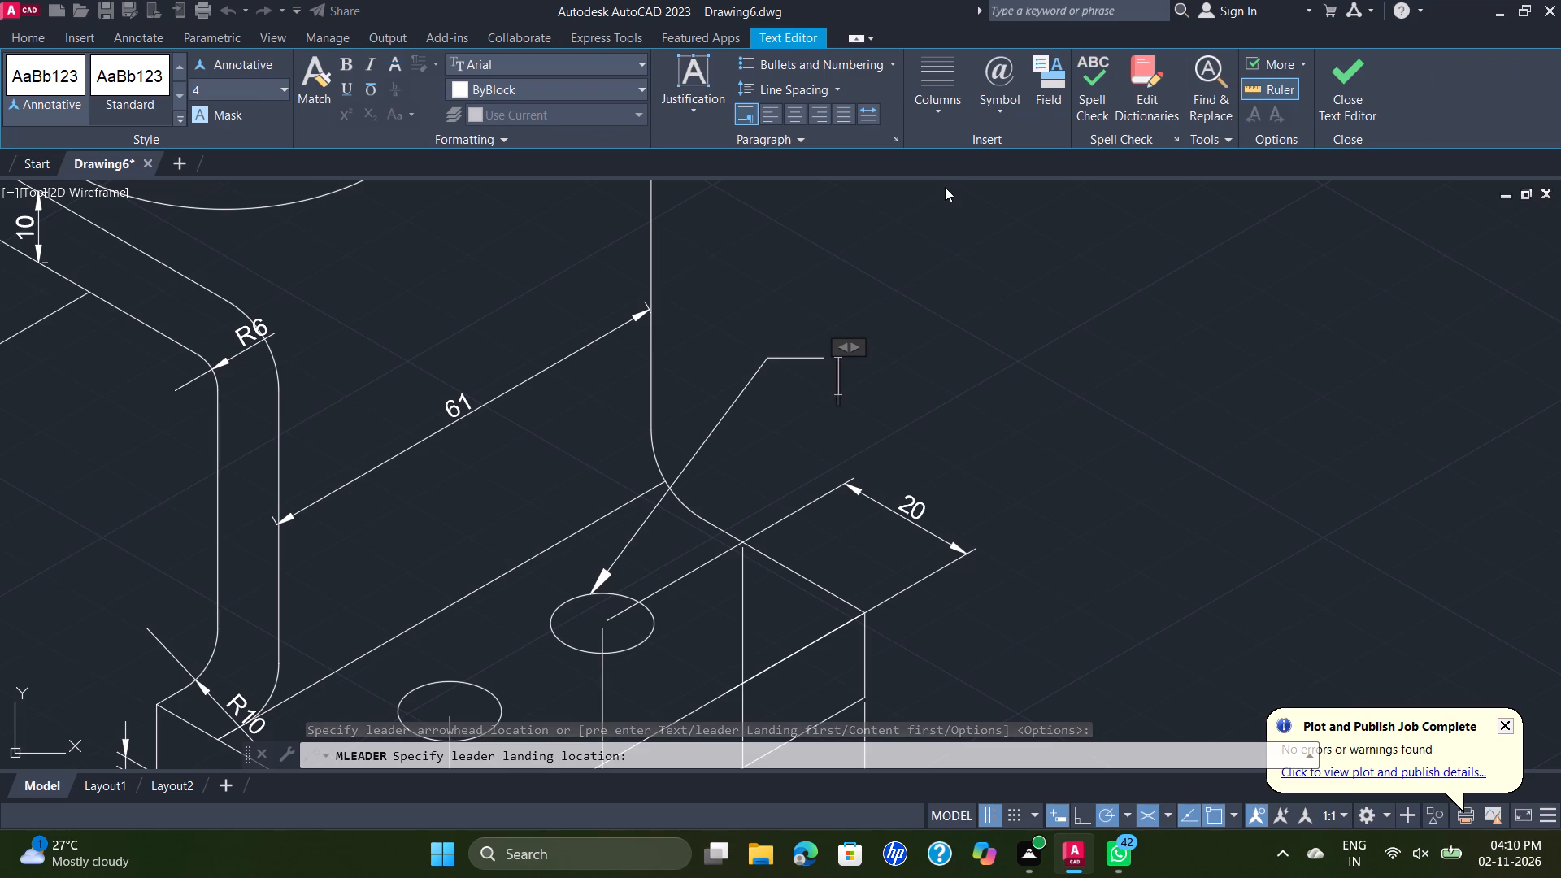
{"action": "type", "text": "4V"}
{"action": "key", "text": "space"}
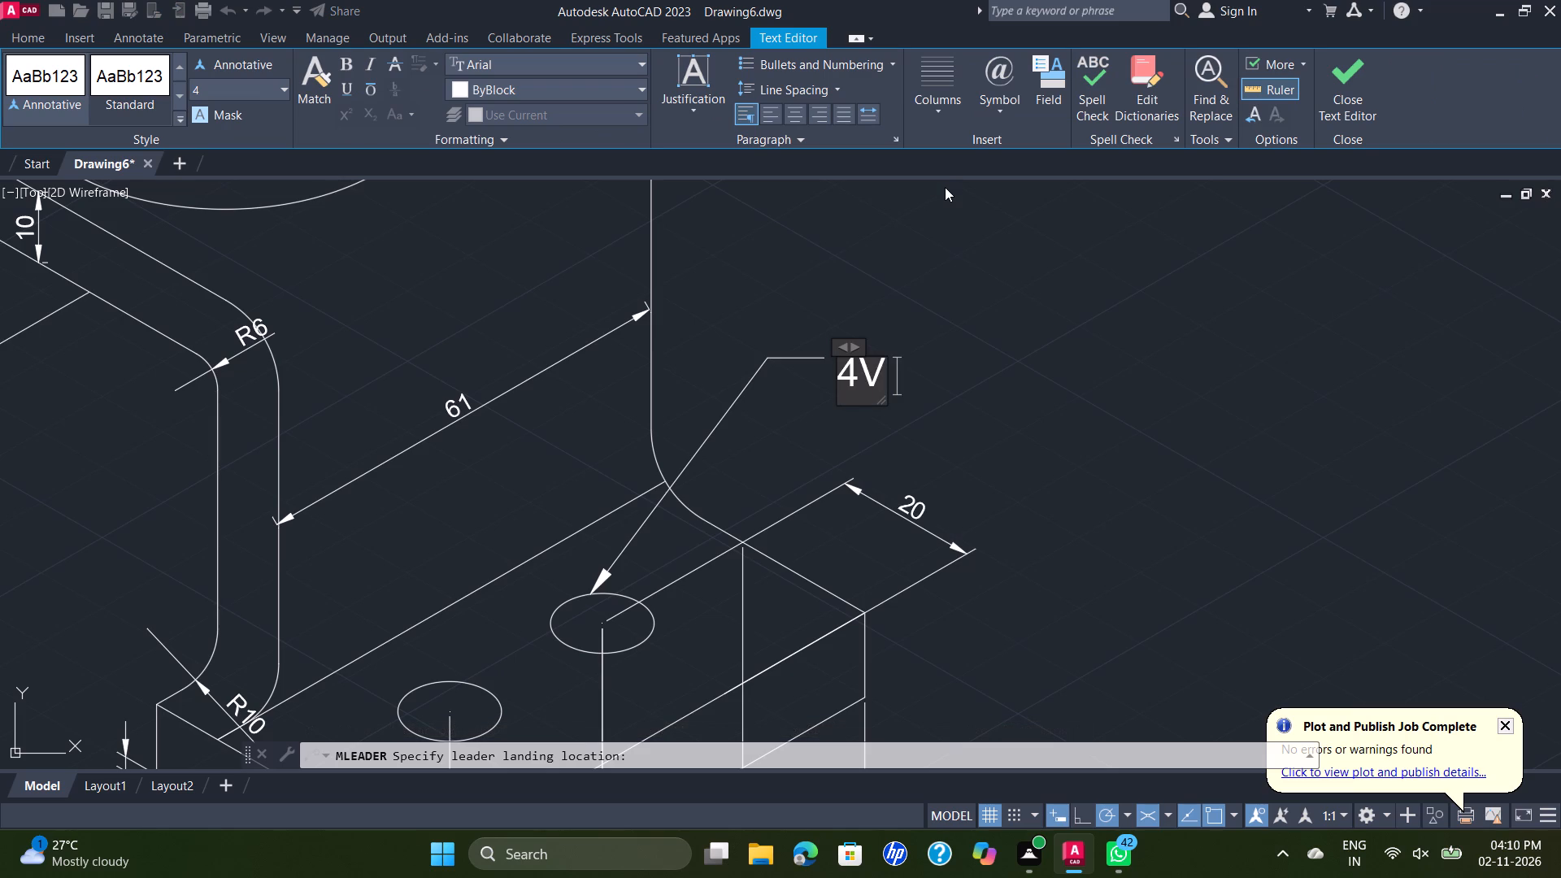
{"action": "key", "text": "BackSpace"}
{"action": "key", "text": "space"}
{"action": "key", "text": "BackSpace"}
{"action": "key", "text": "BackSpace"}
{"action": "key", "text": "space"}
{"action": "type", "text": "HOL"}
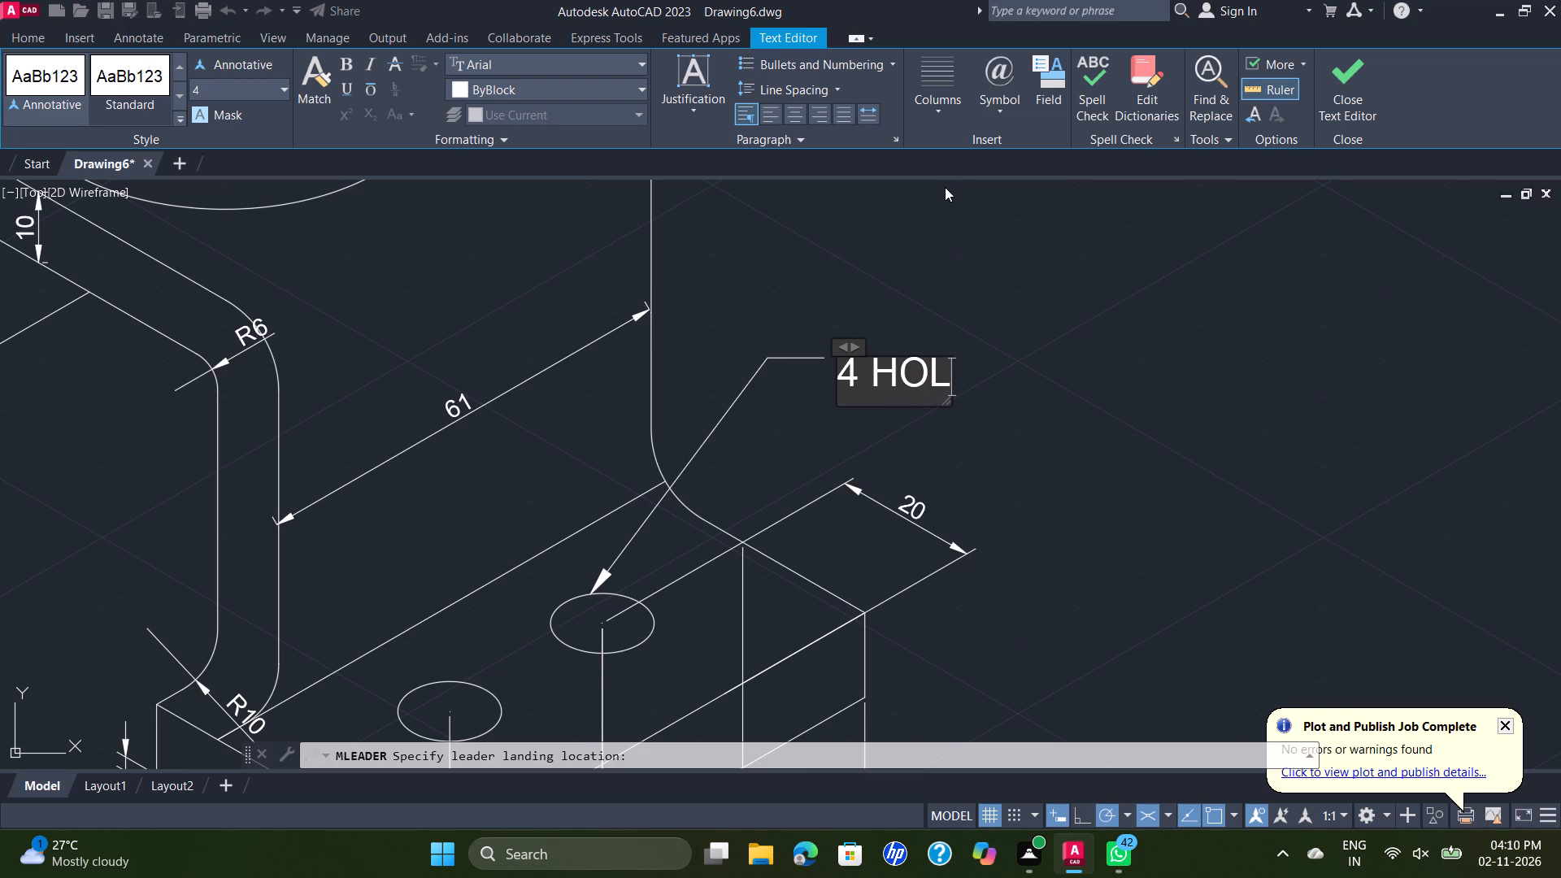
{"action": "type", "text": "ES"}
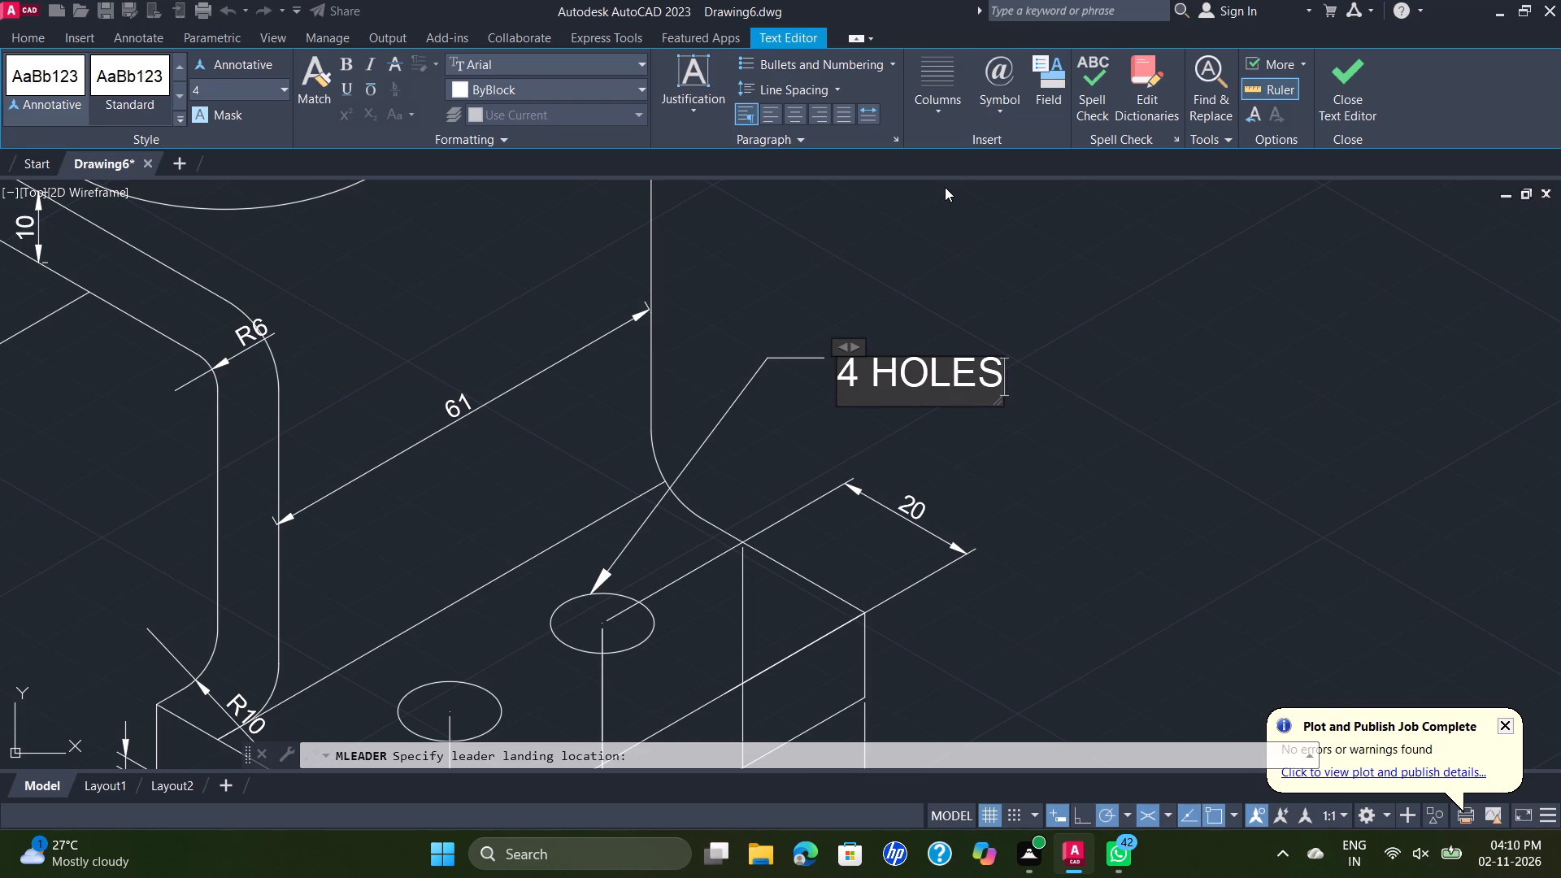
{"action": "key", "text": "space"}
{"action": "left_click", "coordinate": [994, 114]}
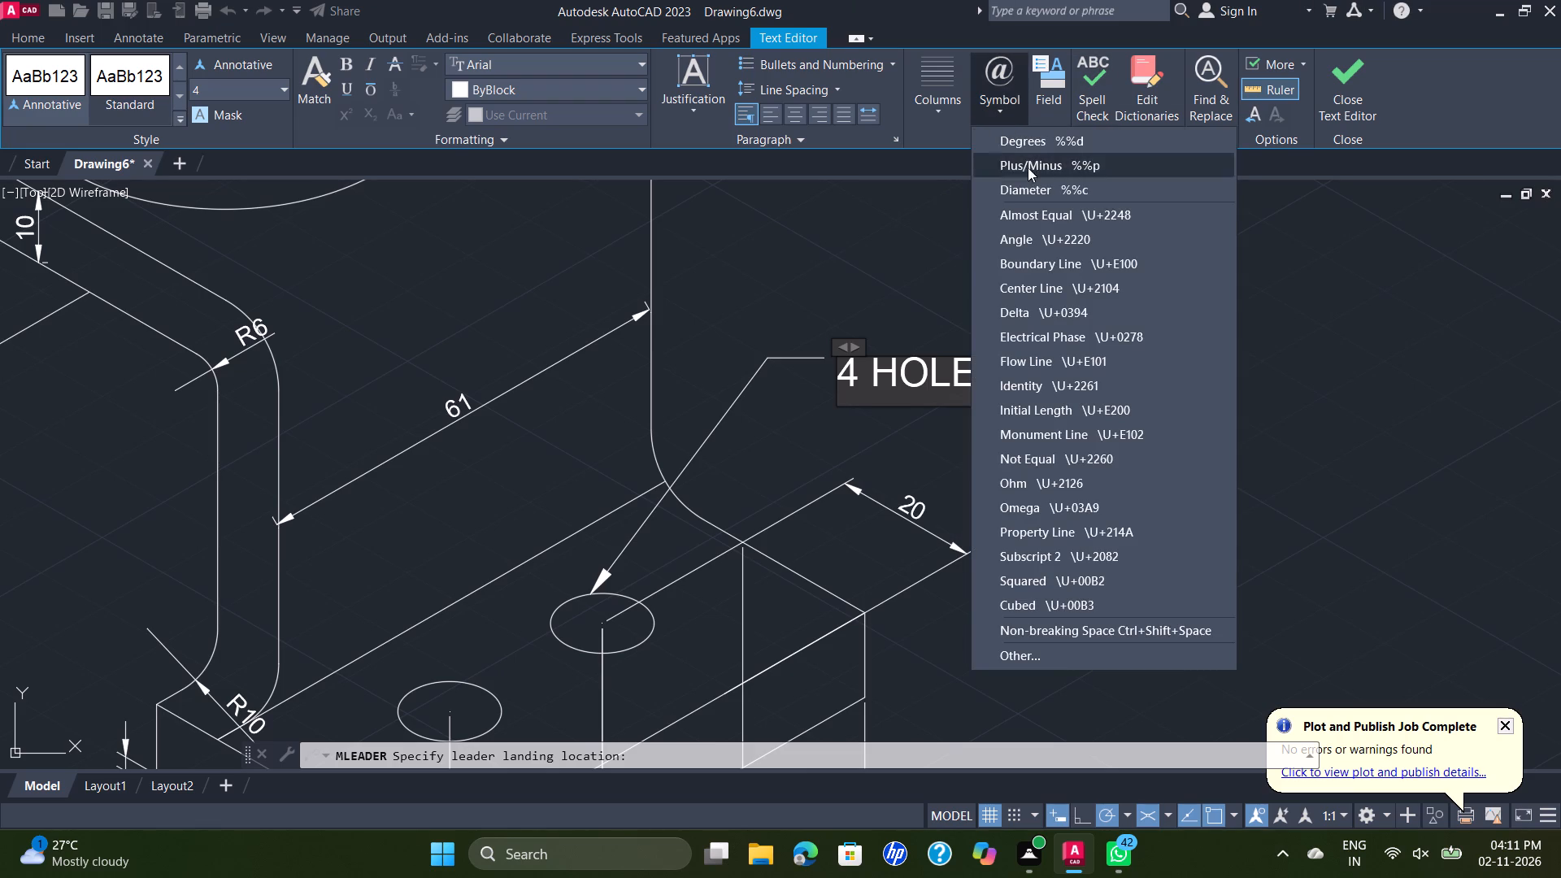
{"action": "left_click", "coordinate": [1040, 194]}
{"action": "type", "text": "12"}
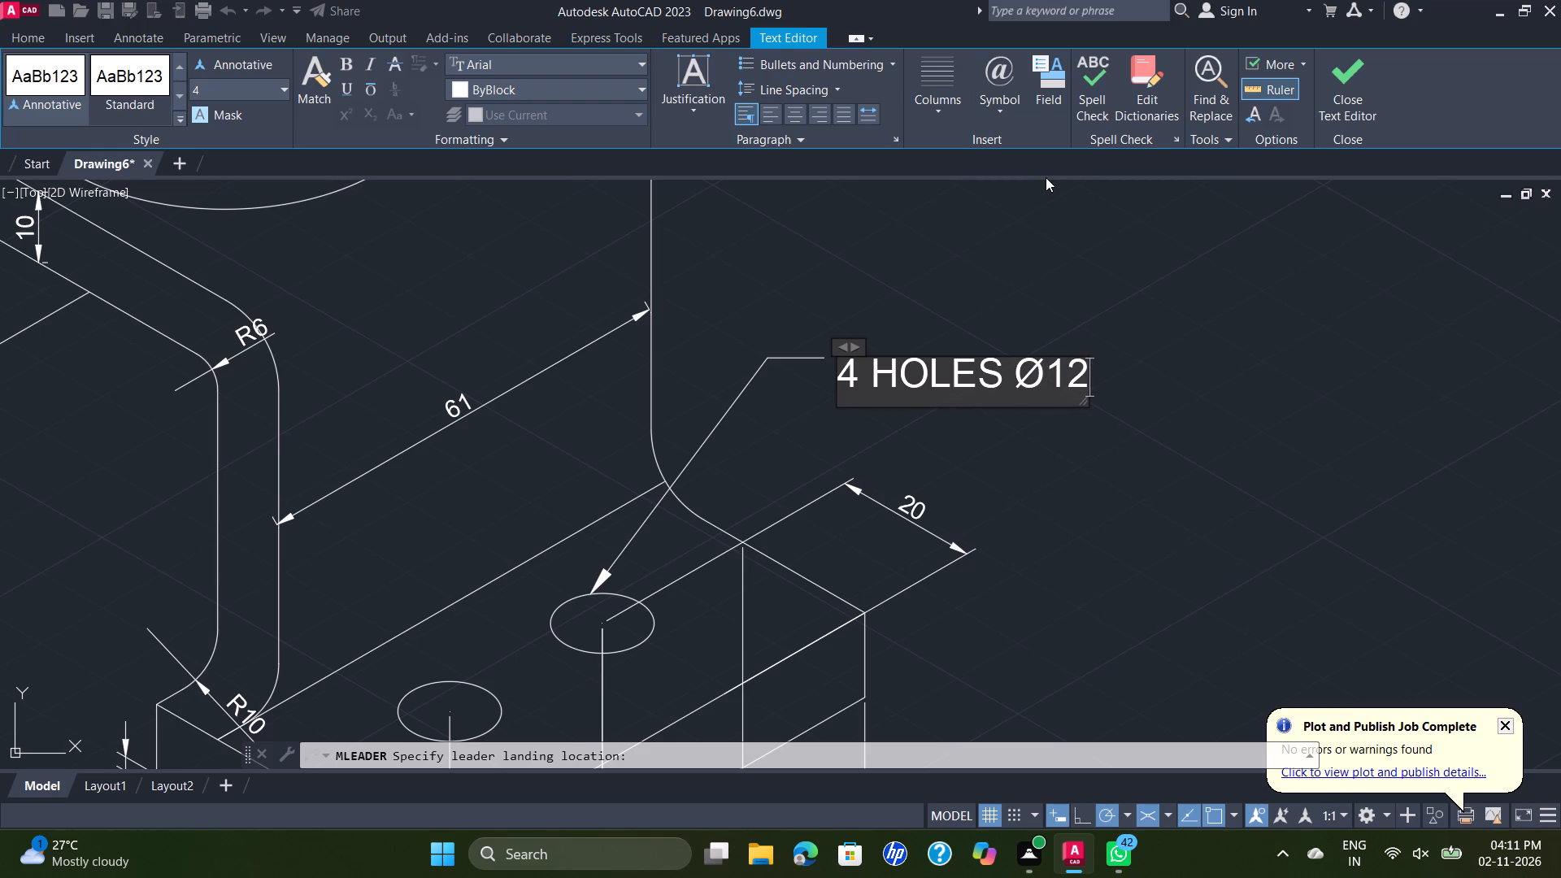
{"action": "key", "text": "Return"}
{"action": "key", "text": "BackSpace"}
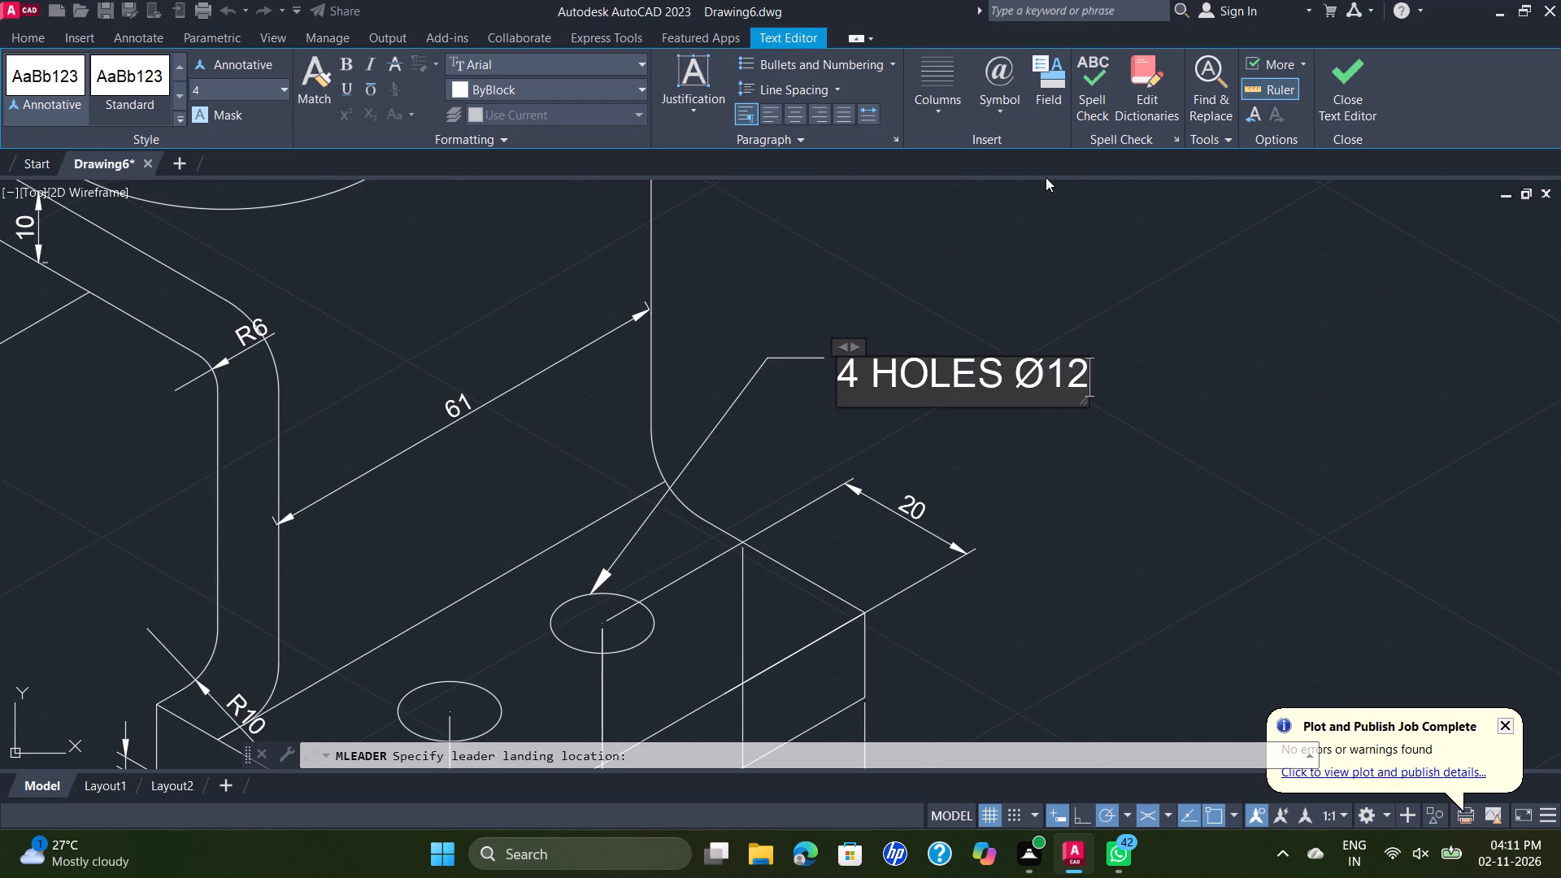
{"action": "left_click", "coordinate": [1046, 177]}
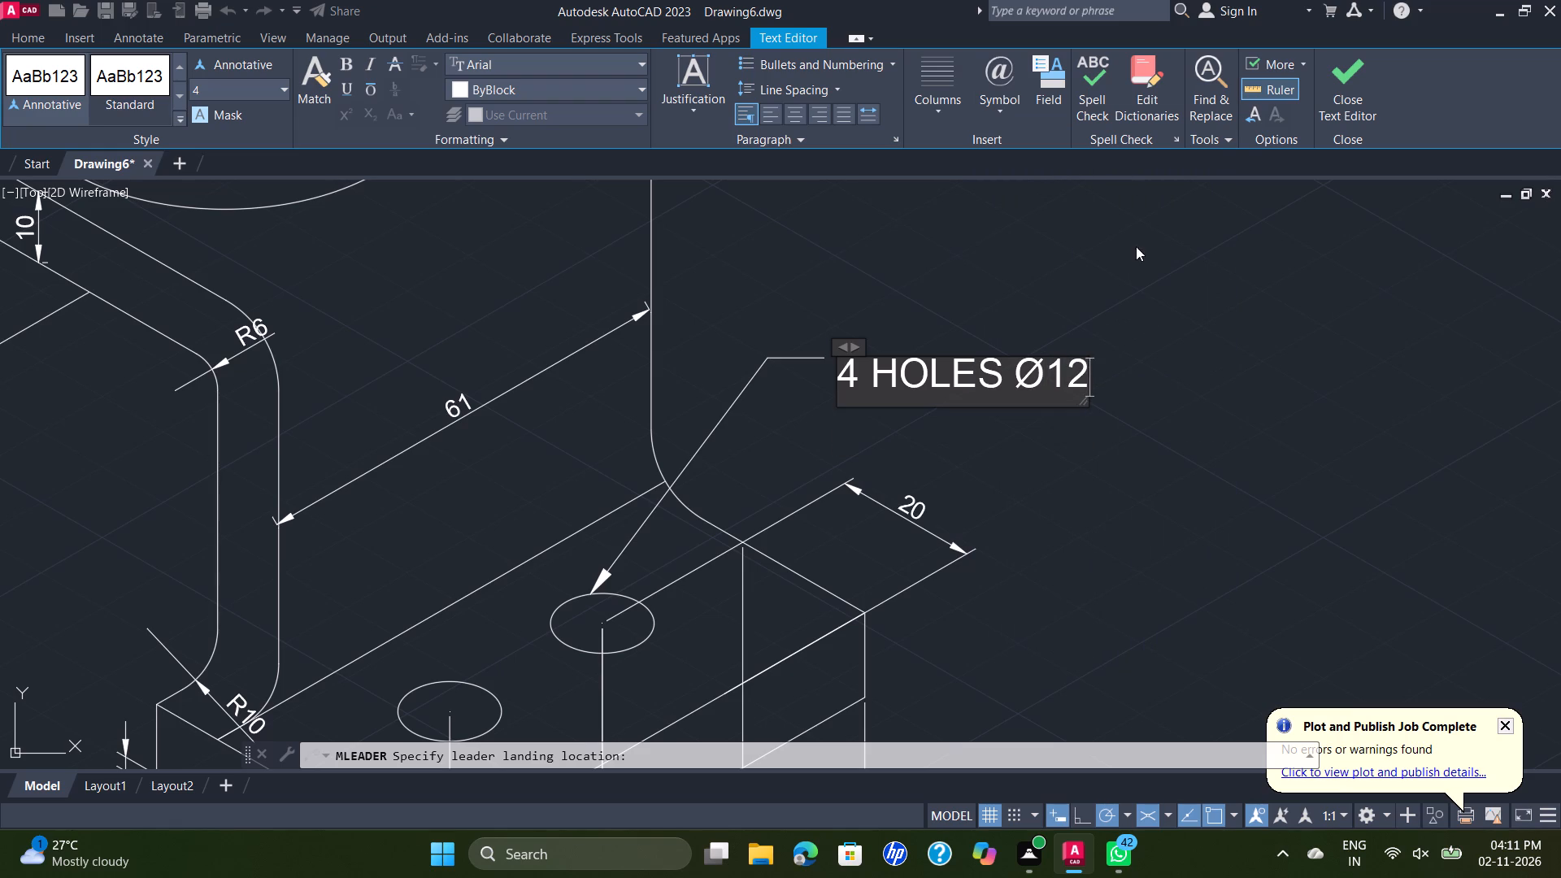
{"action": "left_click", "coordinate": [1134, 252]}
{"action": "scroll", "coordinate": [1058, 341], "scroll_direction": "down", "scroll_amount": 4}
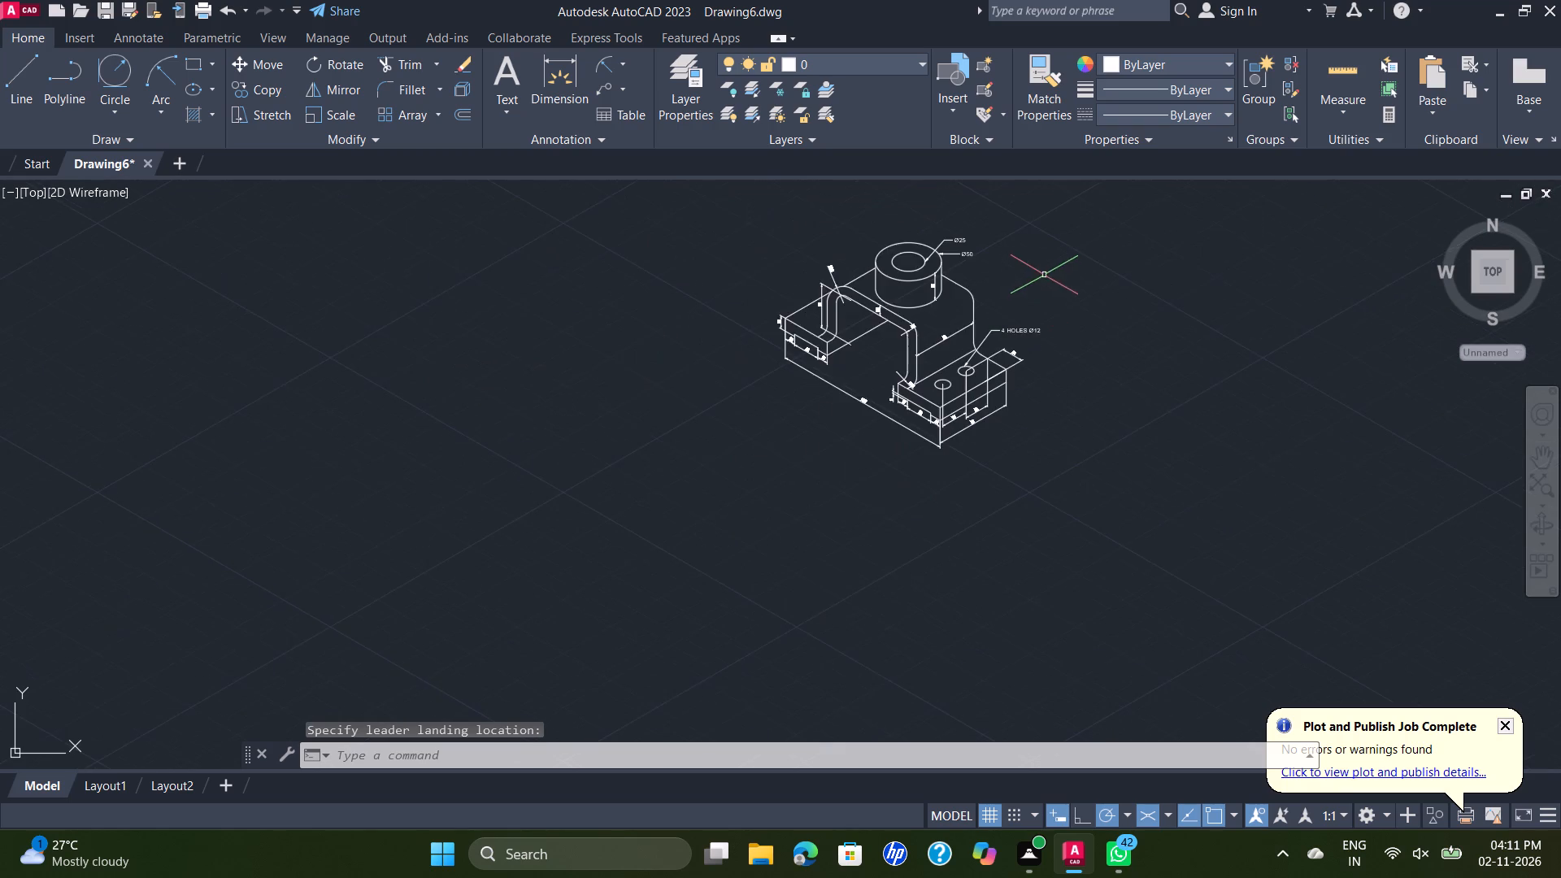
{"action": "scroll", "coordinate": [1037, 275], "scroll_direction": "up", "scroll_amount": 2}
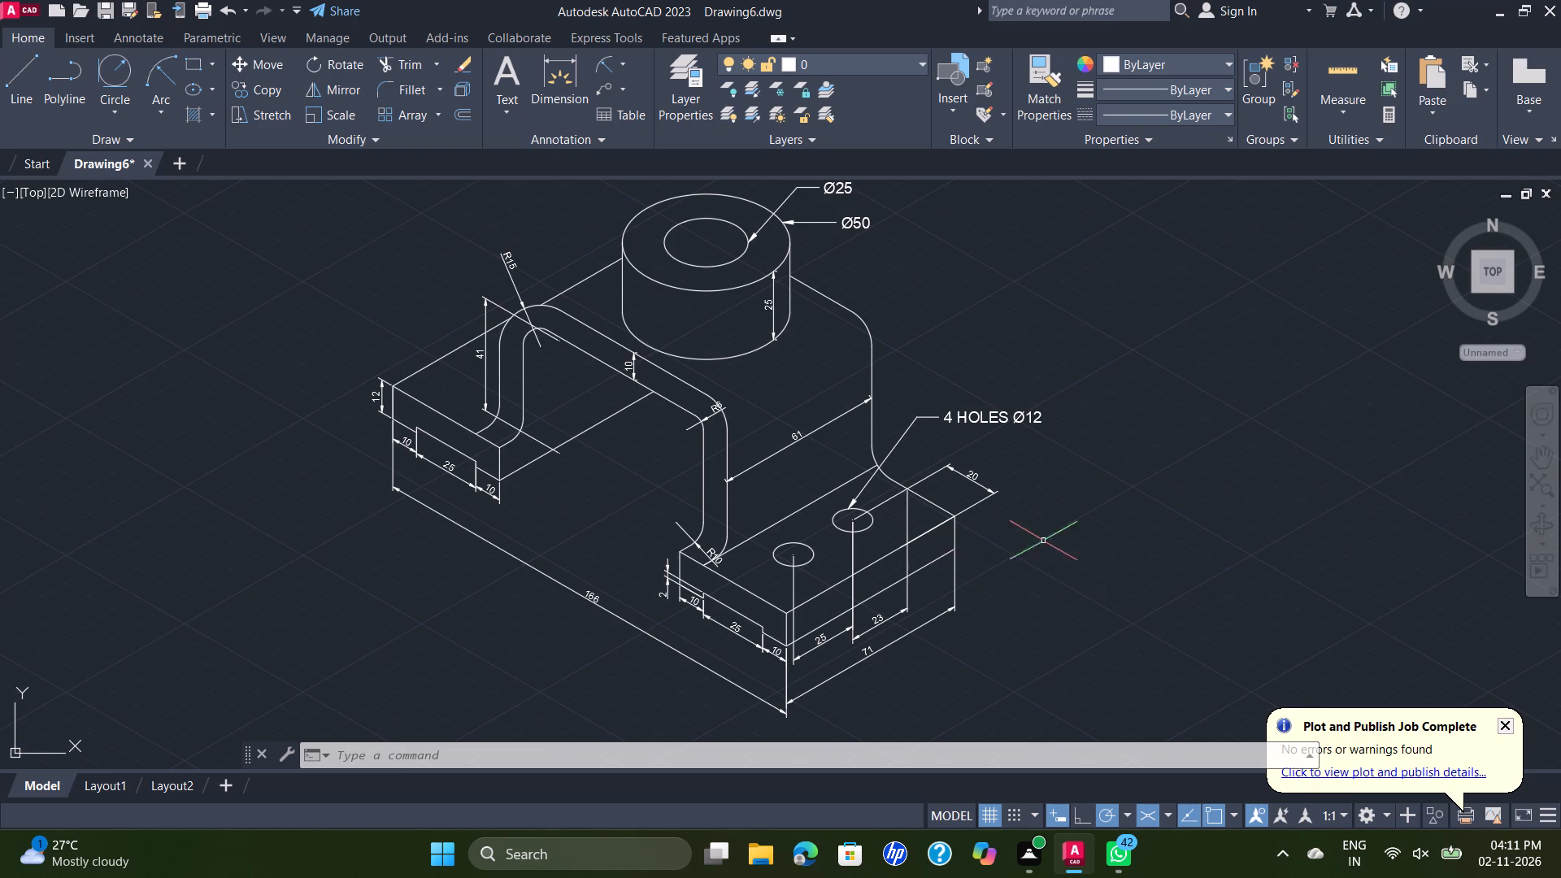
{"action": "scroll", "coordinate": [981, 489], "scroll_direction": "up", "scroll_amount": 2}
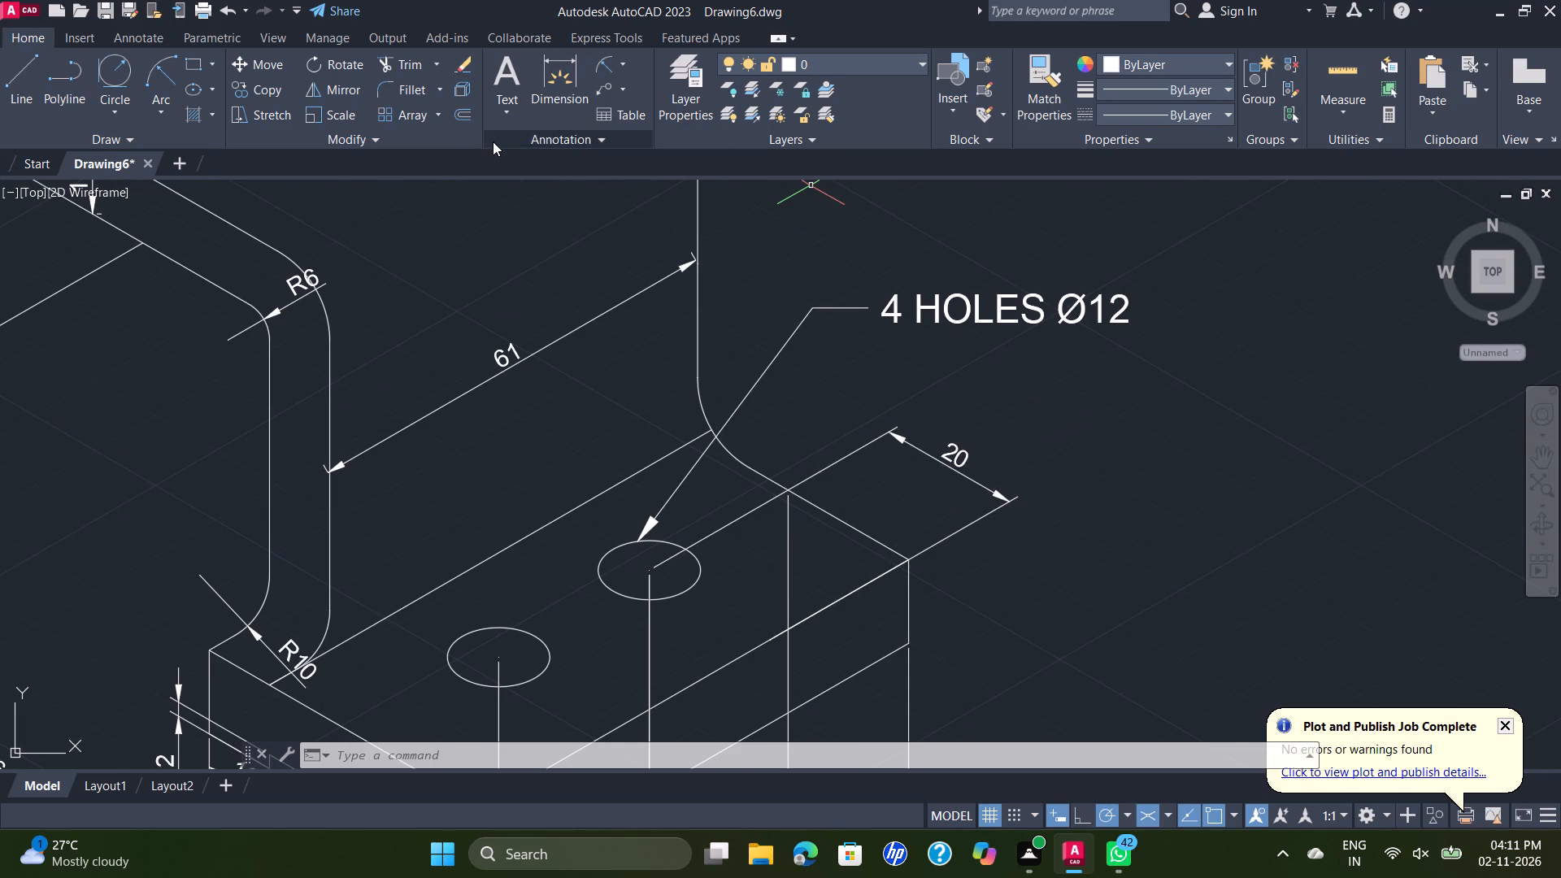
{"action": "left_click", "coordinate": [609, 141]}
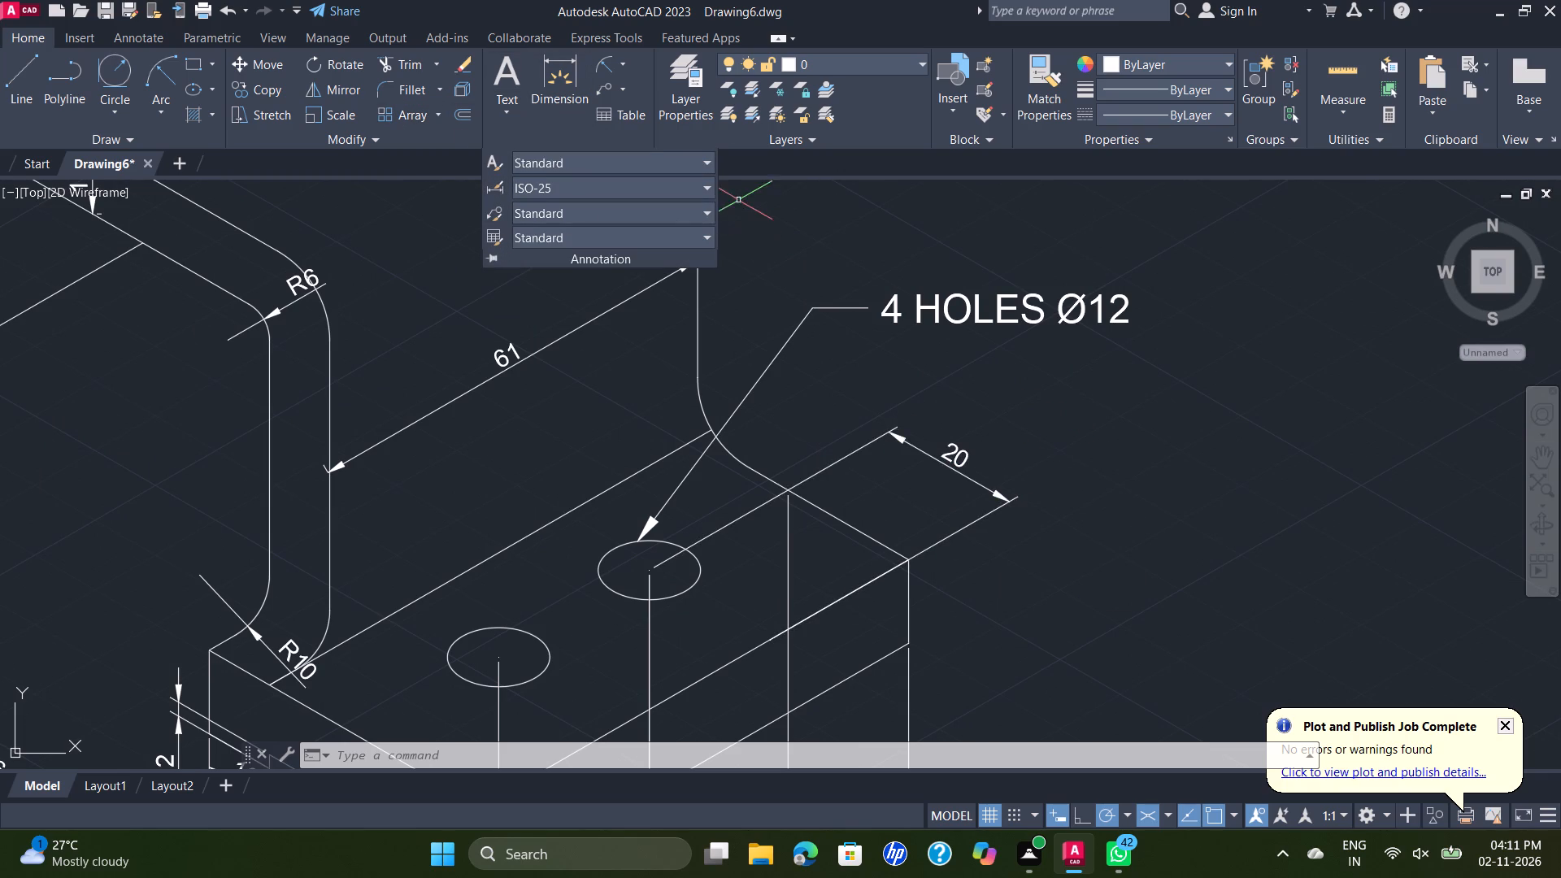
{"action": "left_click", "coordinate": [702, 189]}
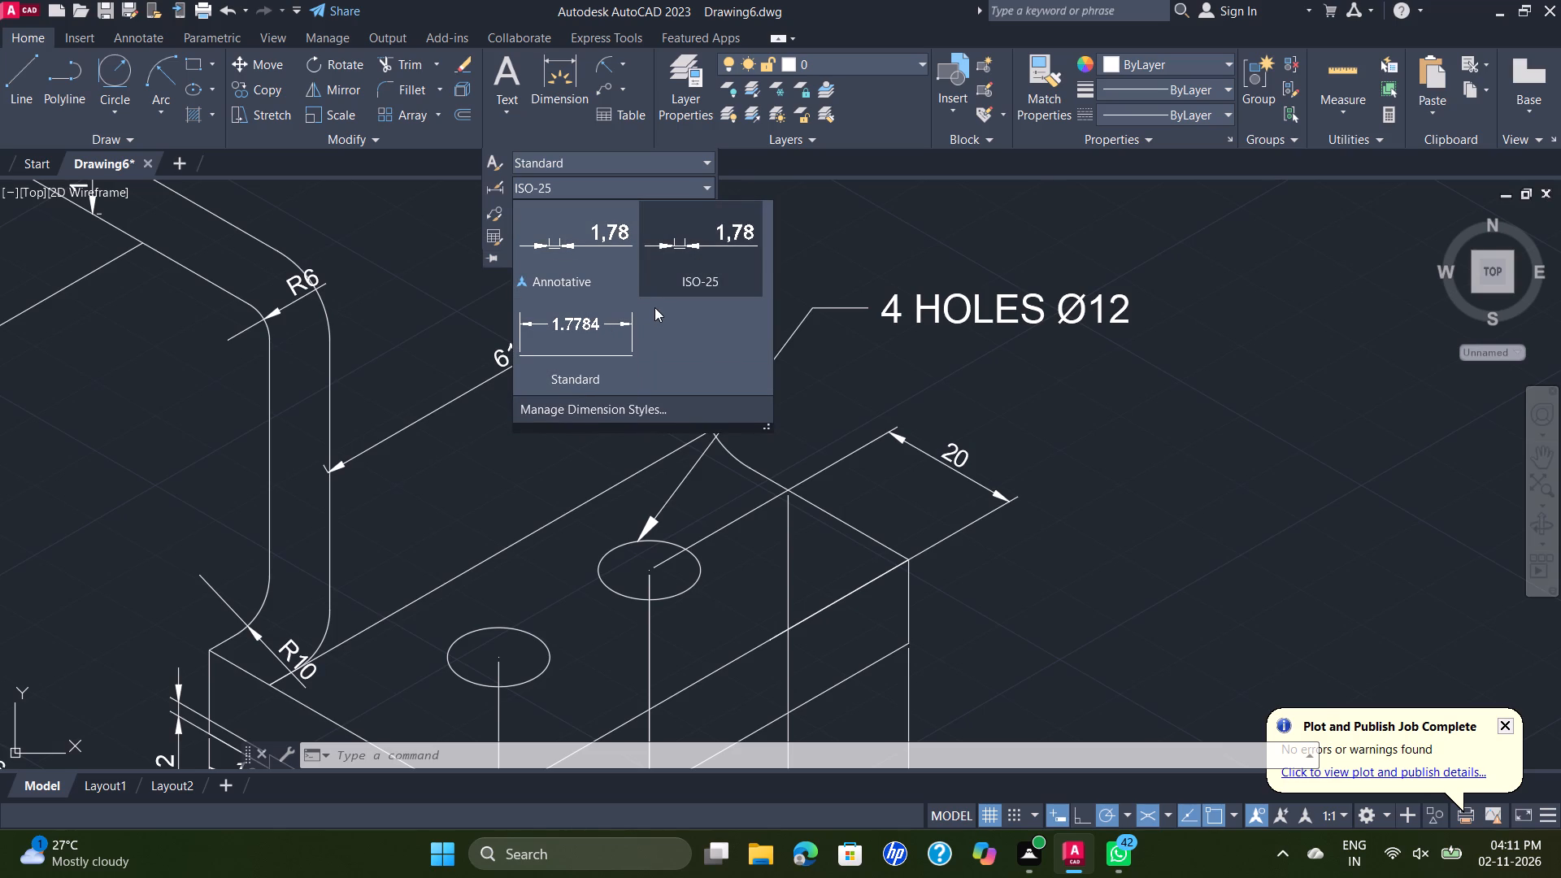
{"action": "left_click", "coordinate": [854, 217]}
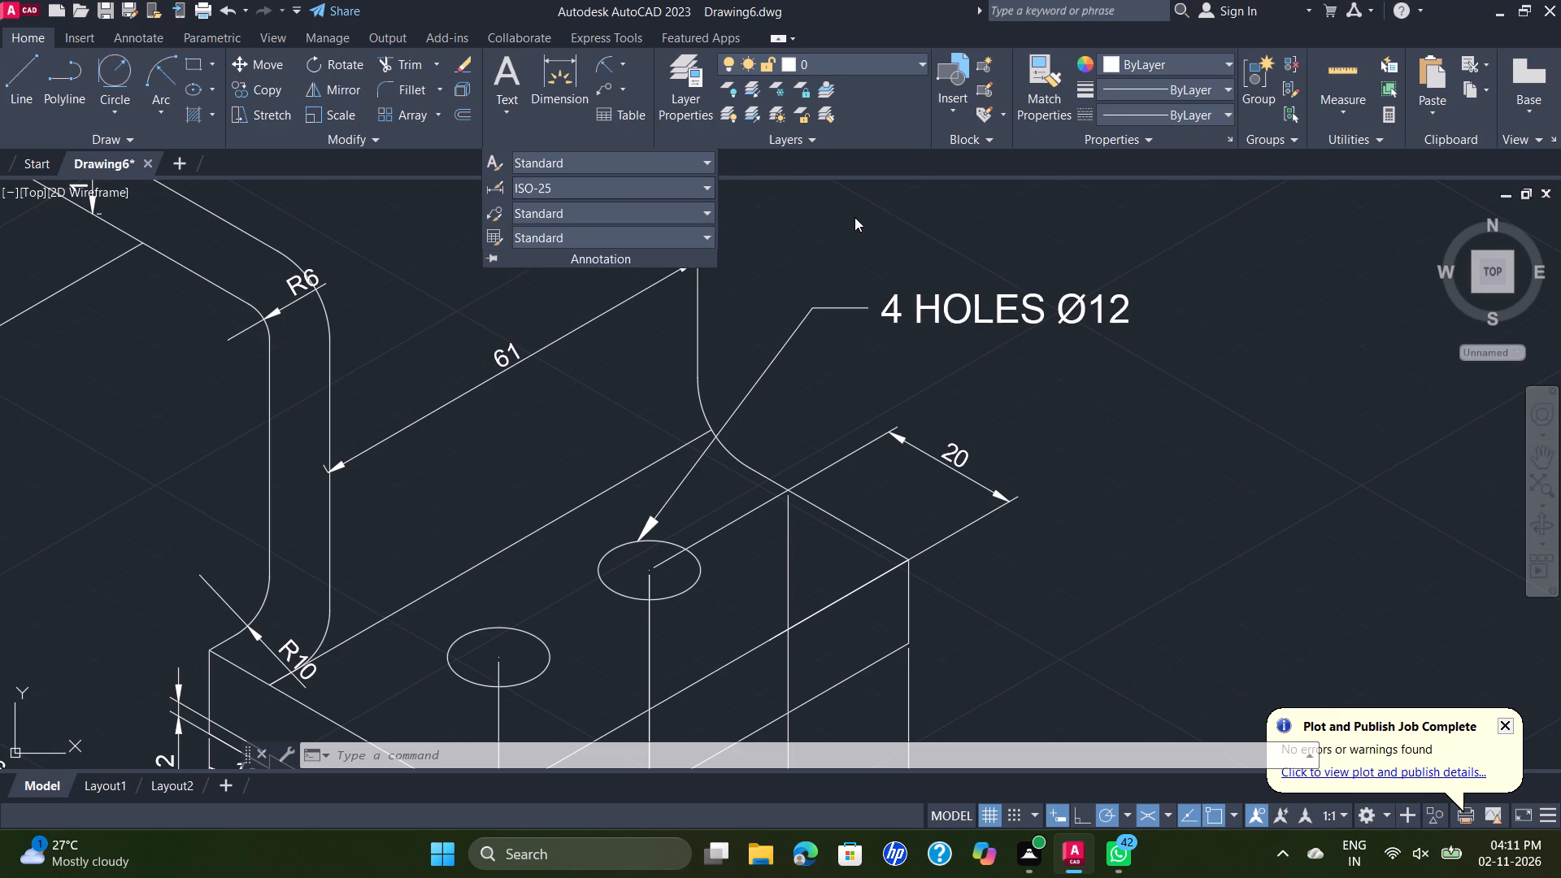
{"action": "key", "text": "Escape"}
Save the drawing as D 20 in the Documents folder.
{"action": "scroll", "coordinate": [924, 288], "scroll_direction": "down", "scroll_amount": 3}
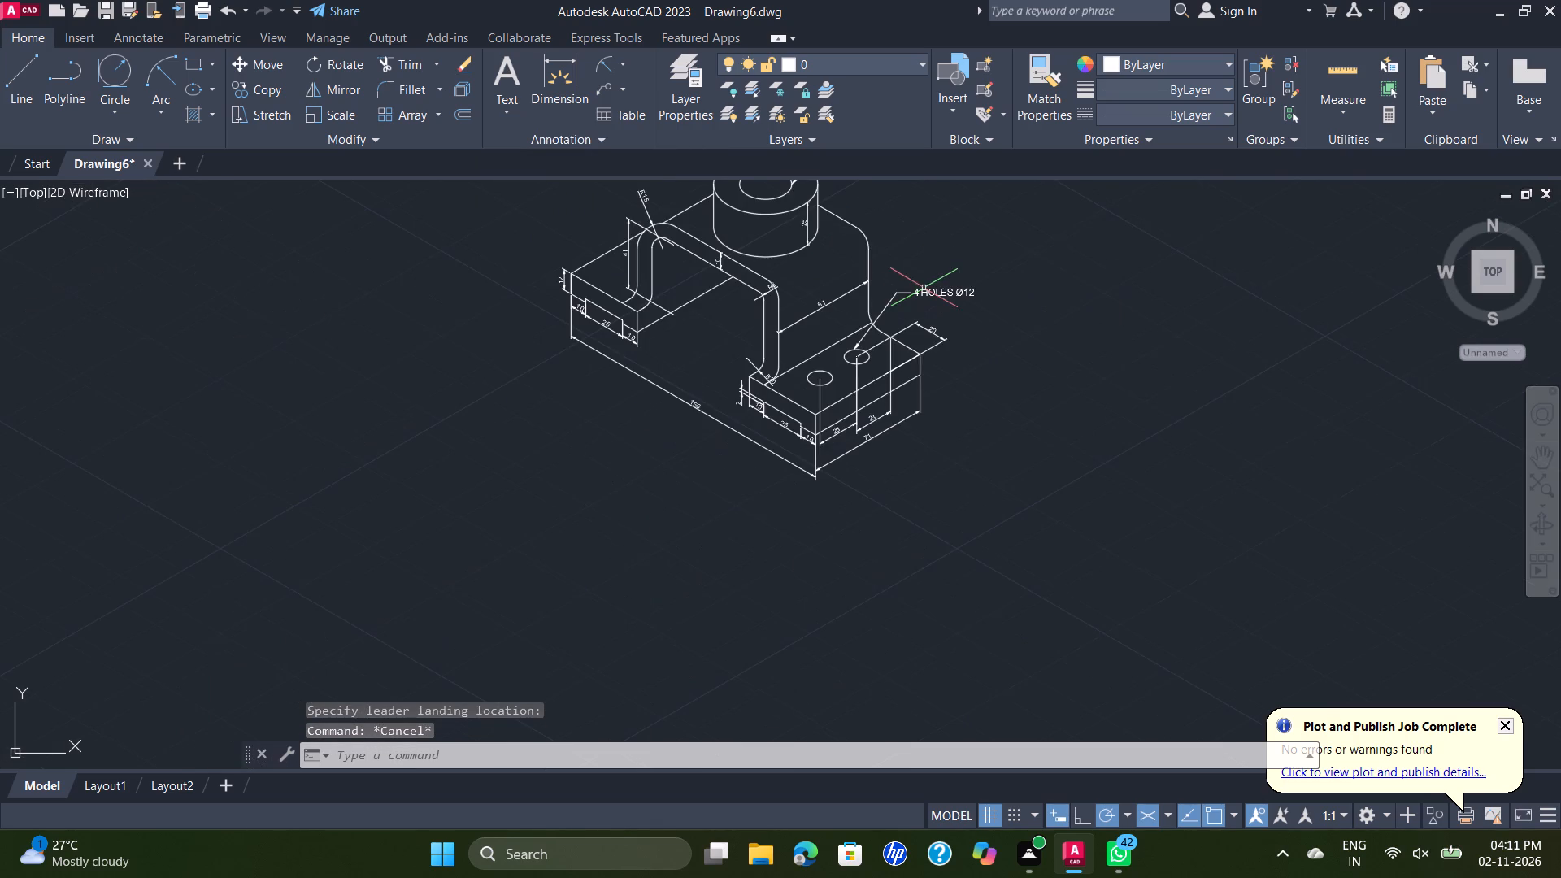
{"action": "scroll", "coordinate": [902, 239], "scroll_direction": "up", "scroll_amount": 1}
{"action": "middle_click_drag", "start_coordinate": [902, 239], "coordinate": [931, 367]}
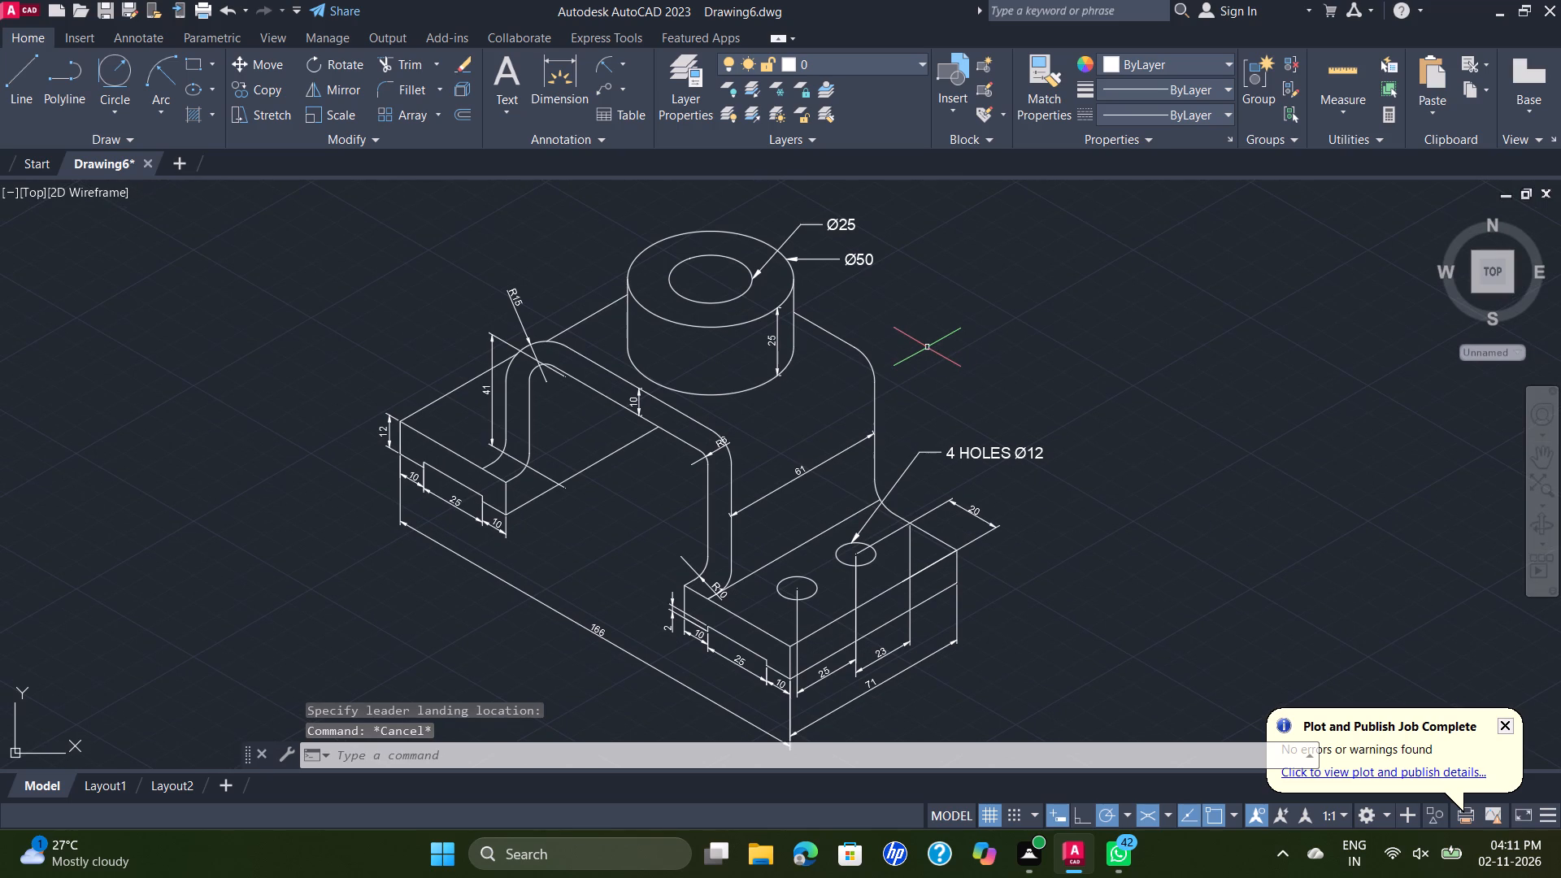
{"action": "key", "text": "ctrl+s"}
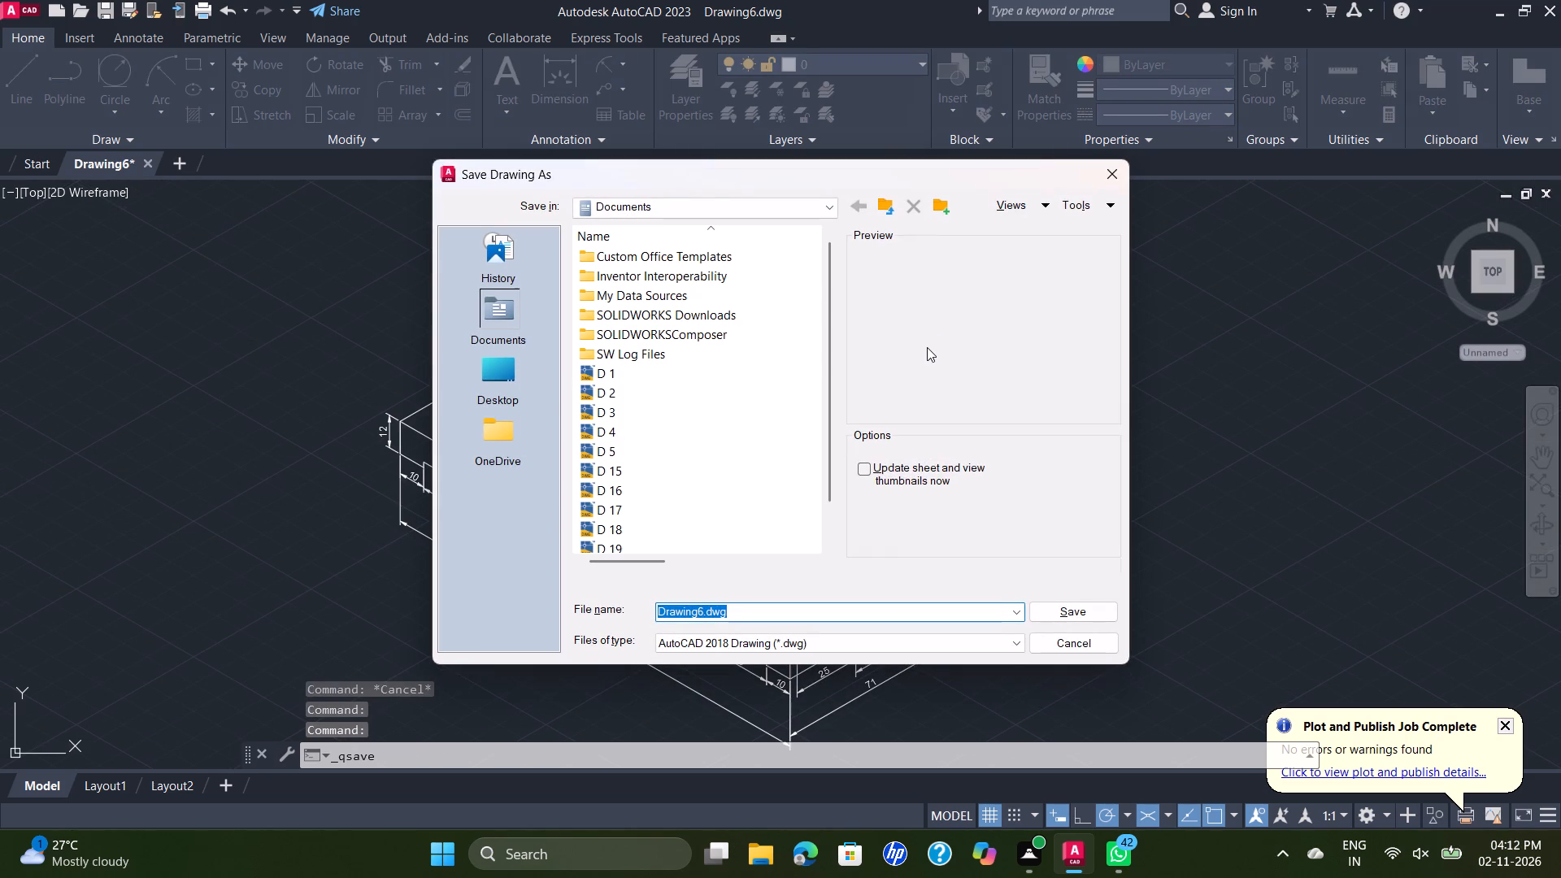
{"action": "type", "text": "D"}
{"action": "key", "text": "space"}
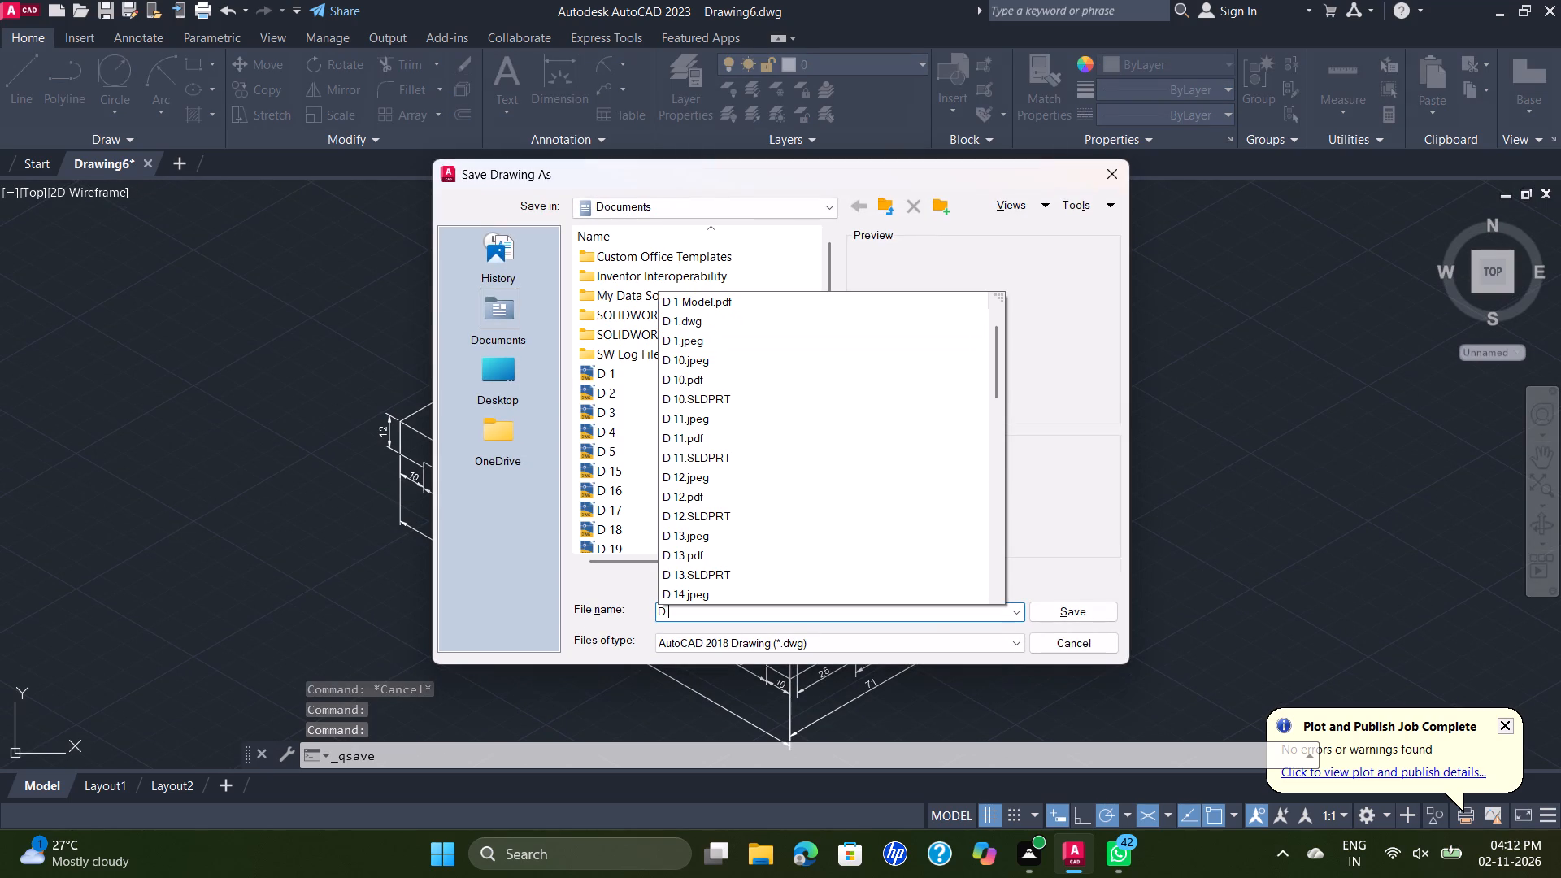
{"action": "type", "text": "20"}
{"action": "key", "text": "Return"}
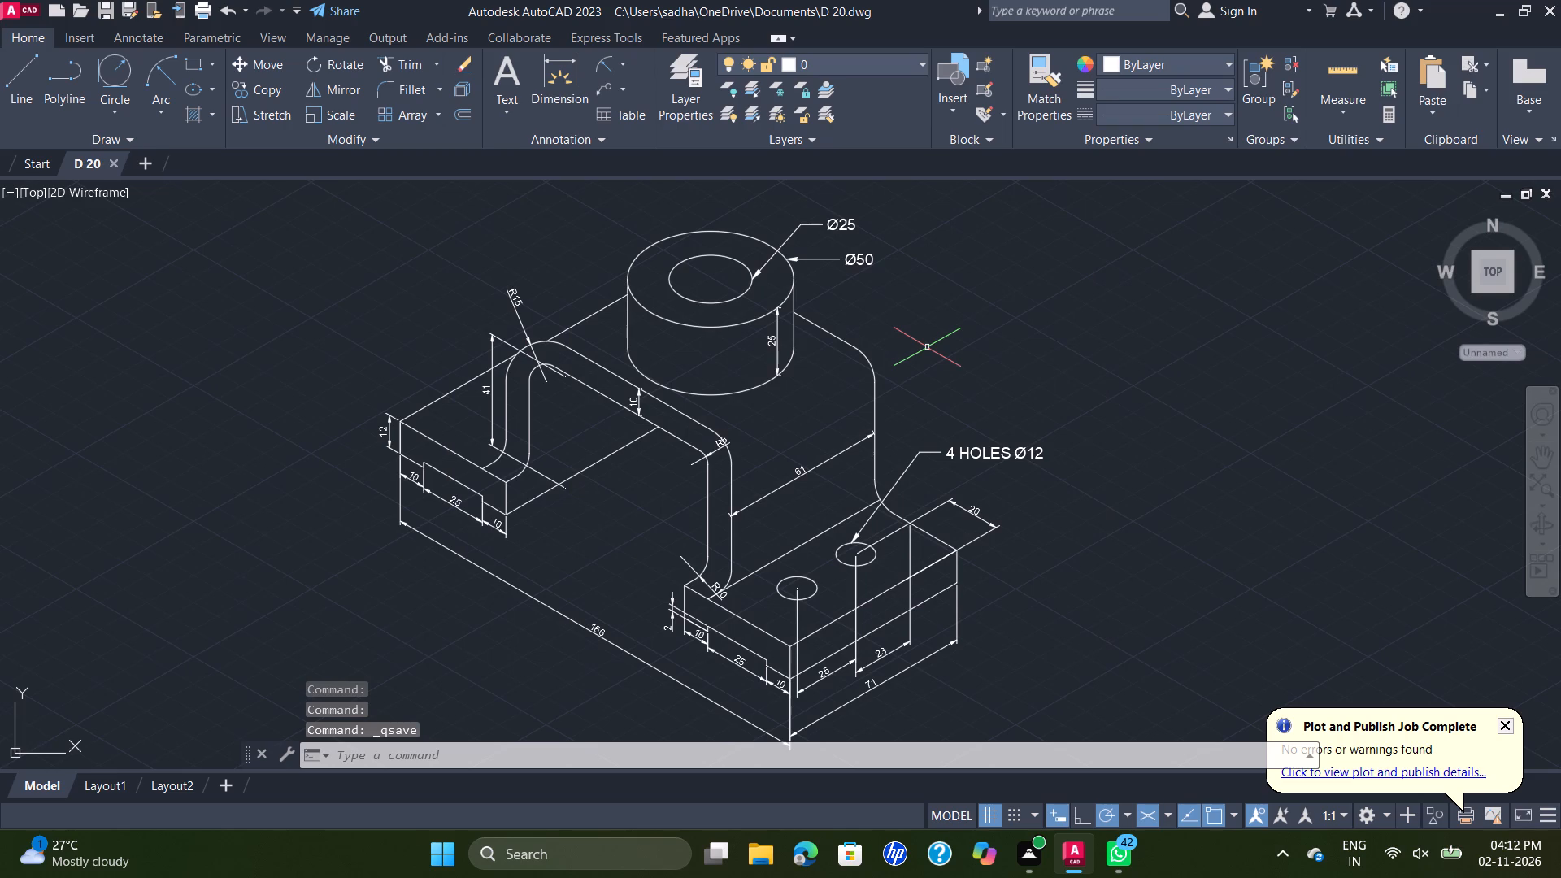
Set up a plot with DWG To PDF.pc3, landscape orientation and a window plot area enclosing the whole annotated bracket.
{"action": "type", "text": "PLO"}
{"action": "key", "text": "t"}
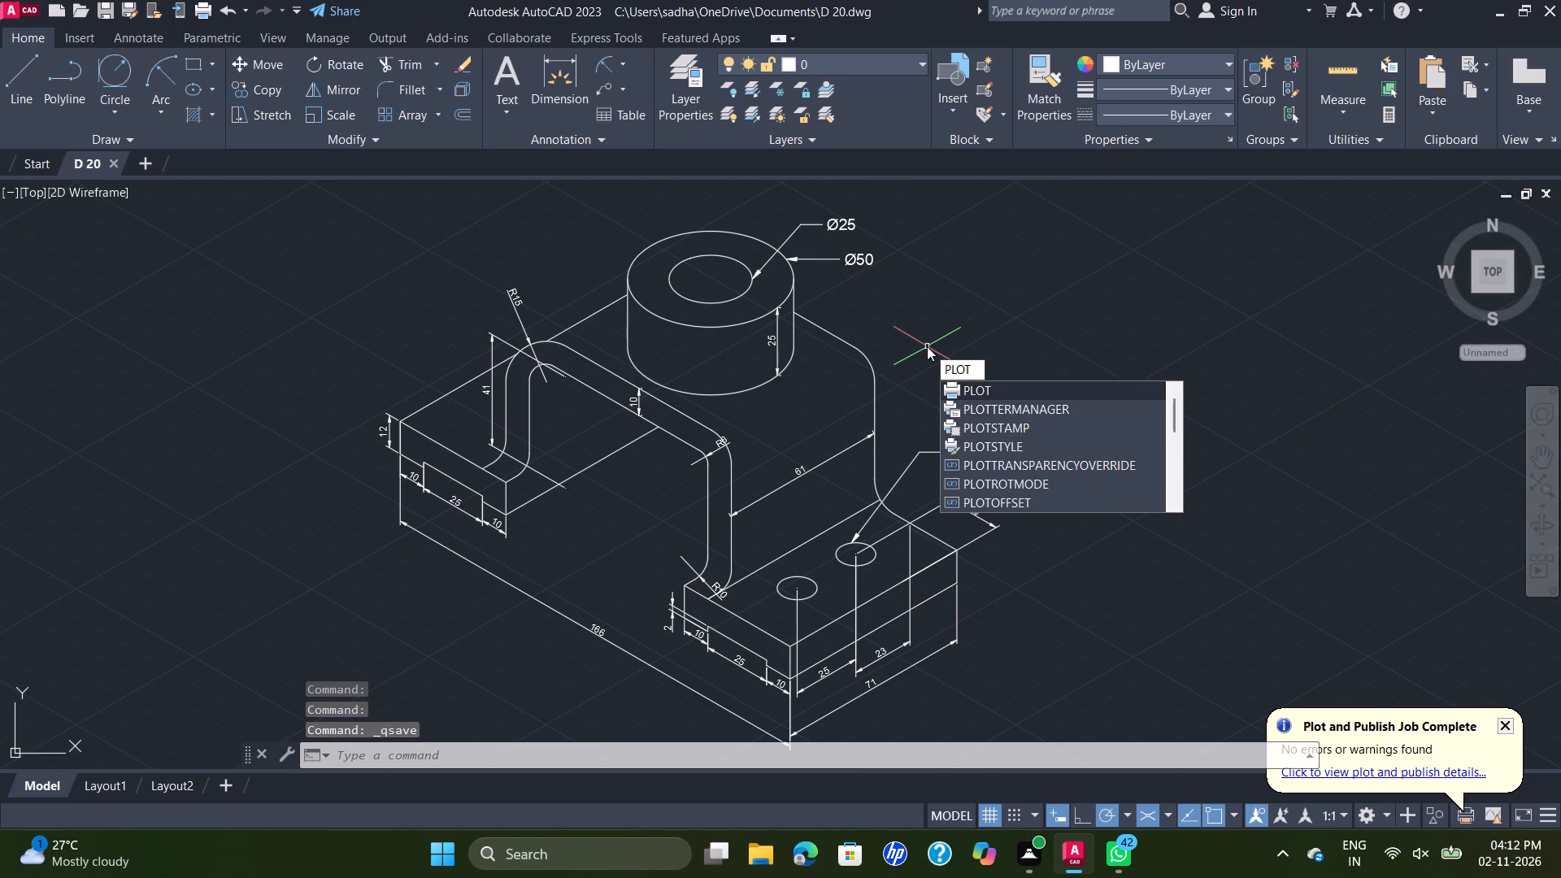
{"action": "key", "text": "Return"}
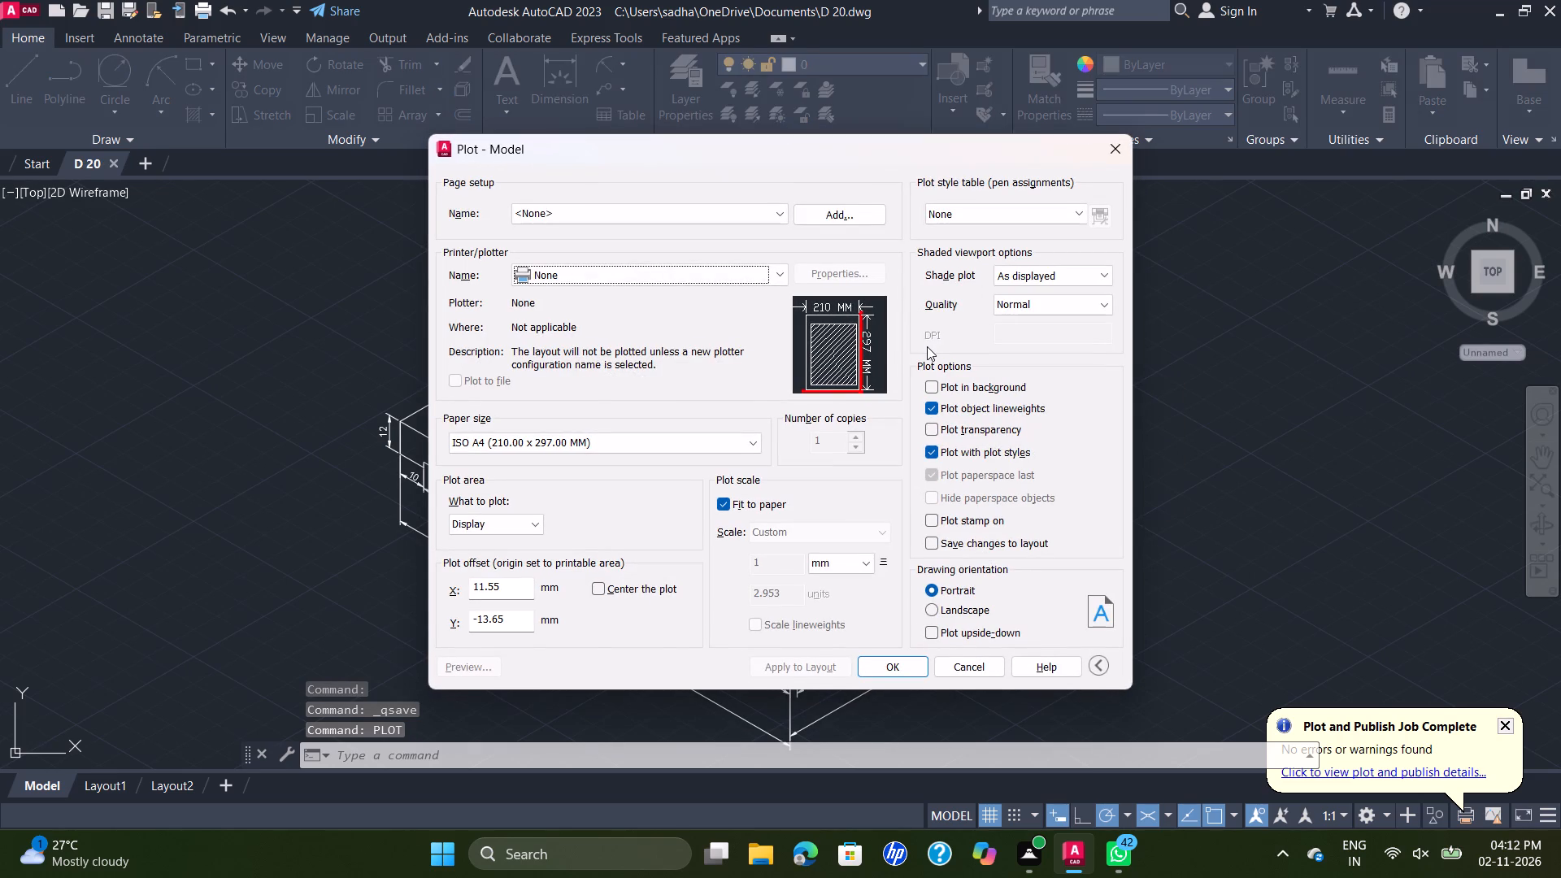
{"action": "left_click", "coordinate": [781, 278]}
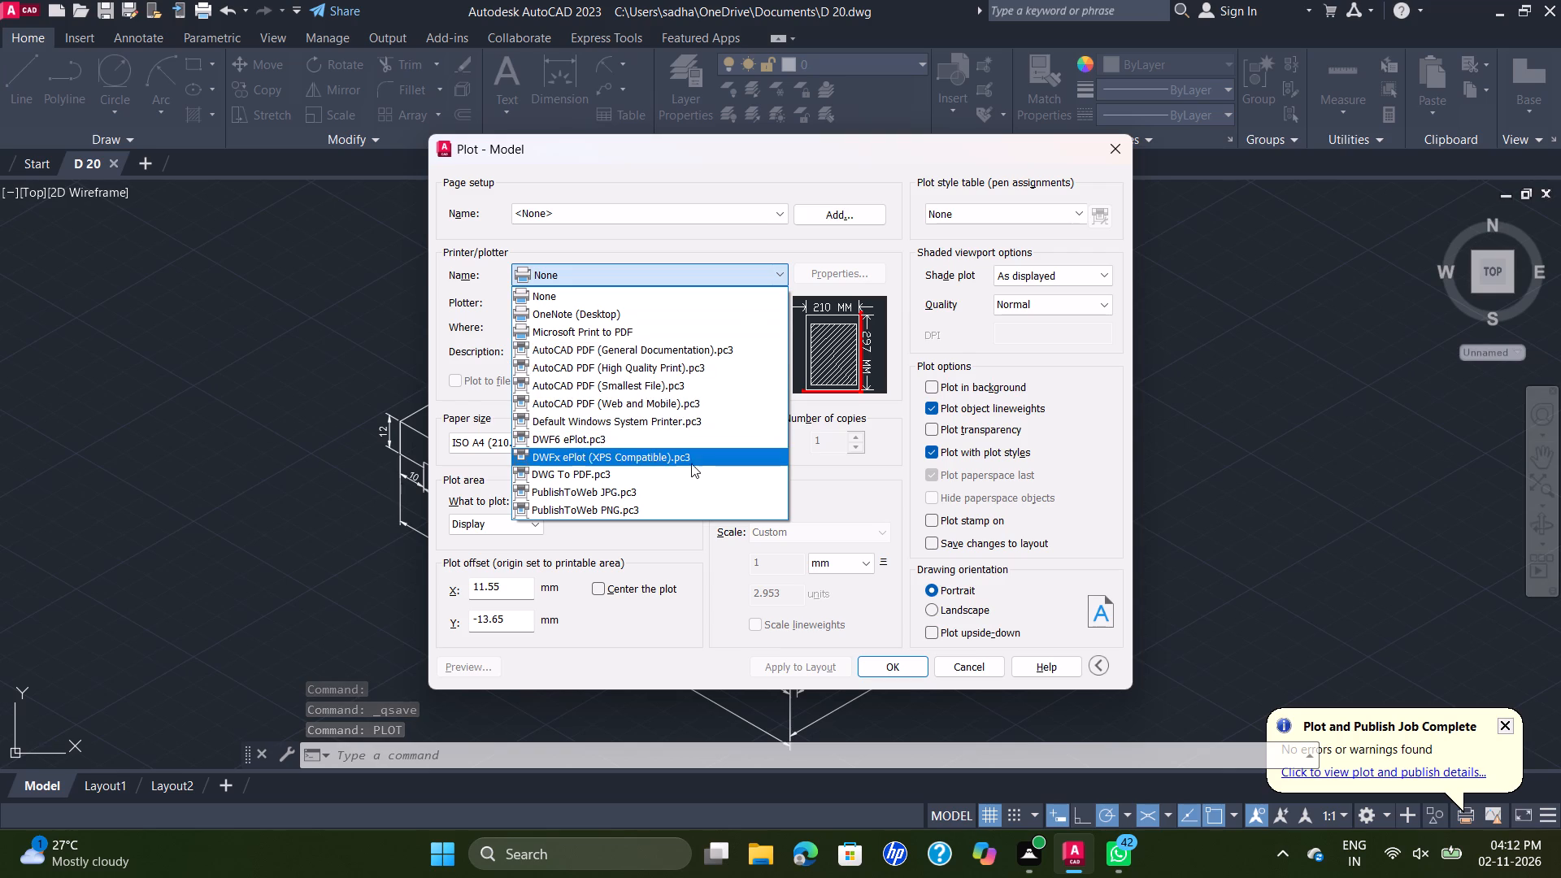
{"action": "left_click", "coordinate": [684, 472]}
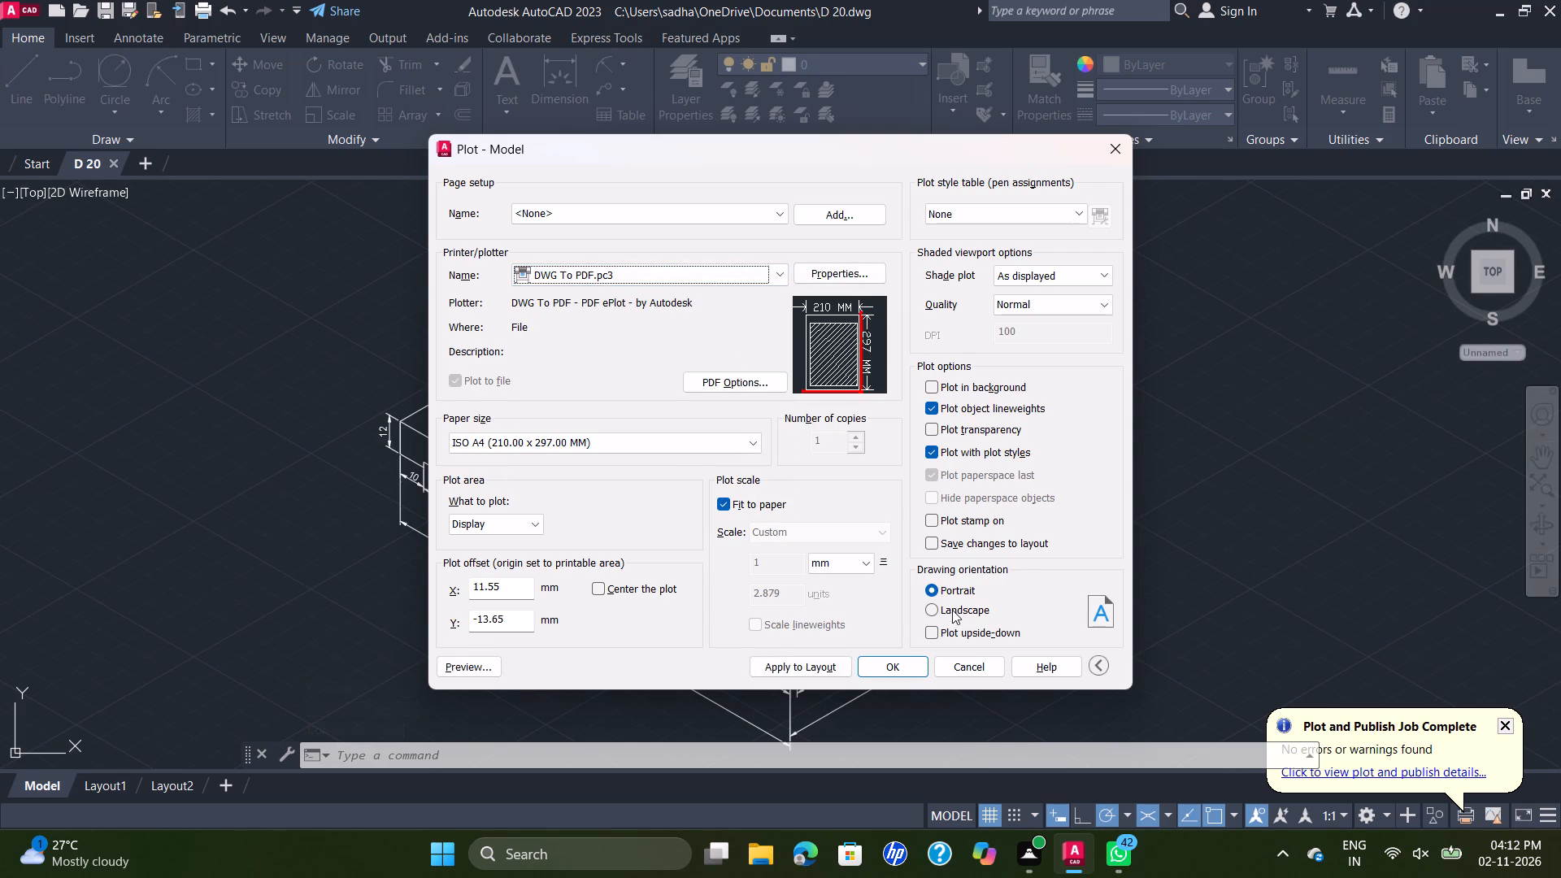
{"action": "left_click", "coordinate": [932, 609]}
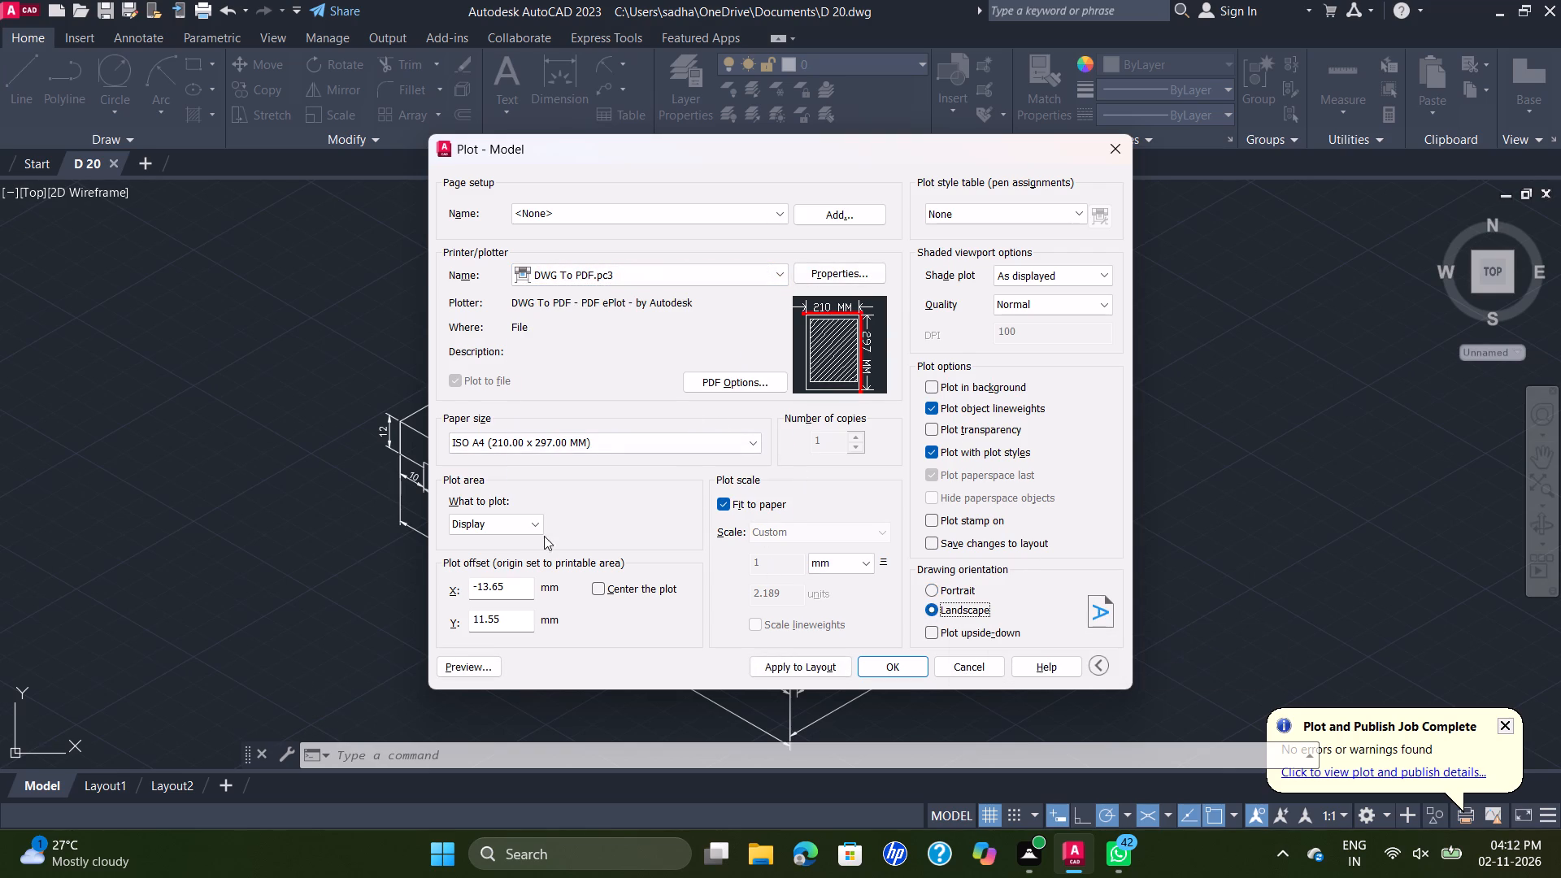
{"action": "left_click", "coordinate": [535, 517]}
{"action": "left_click", "coordinate": [510, 578]}
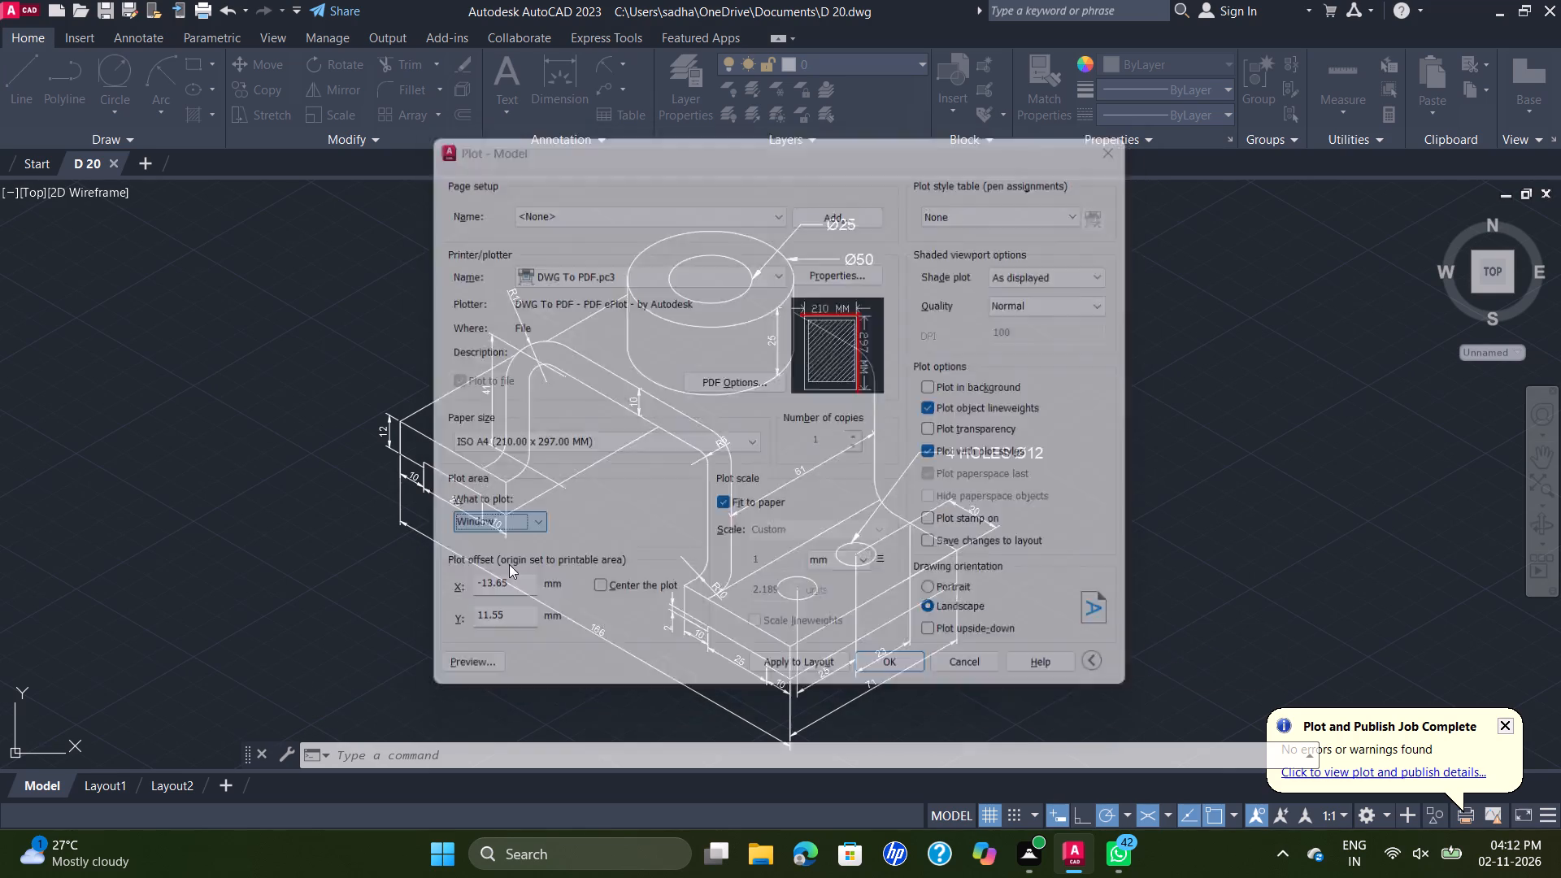
{"action": "scroll", "coordinate": [618, 337], "scroll_direction": "down", "scroll_amount": 2}
{"action": "left_click", "coordinate": [432, 237]}
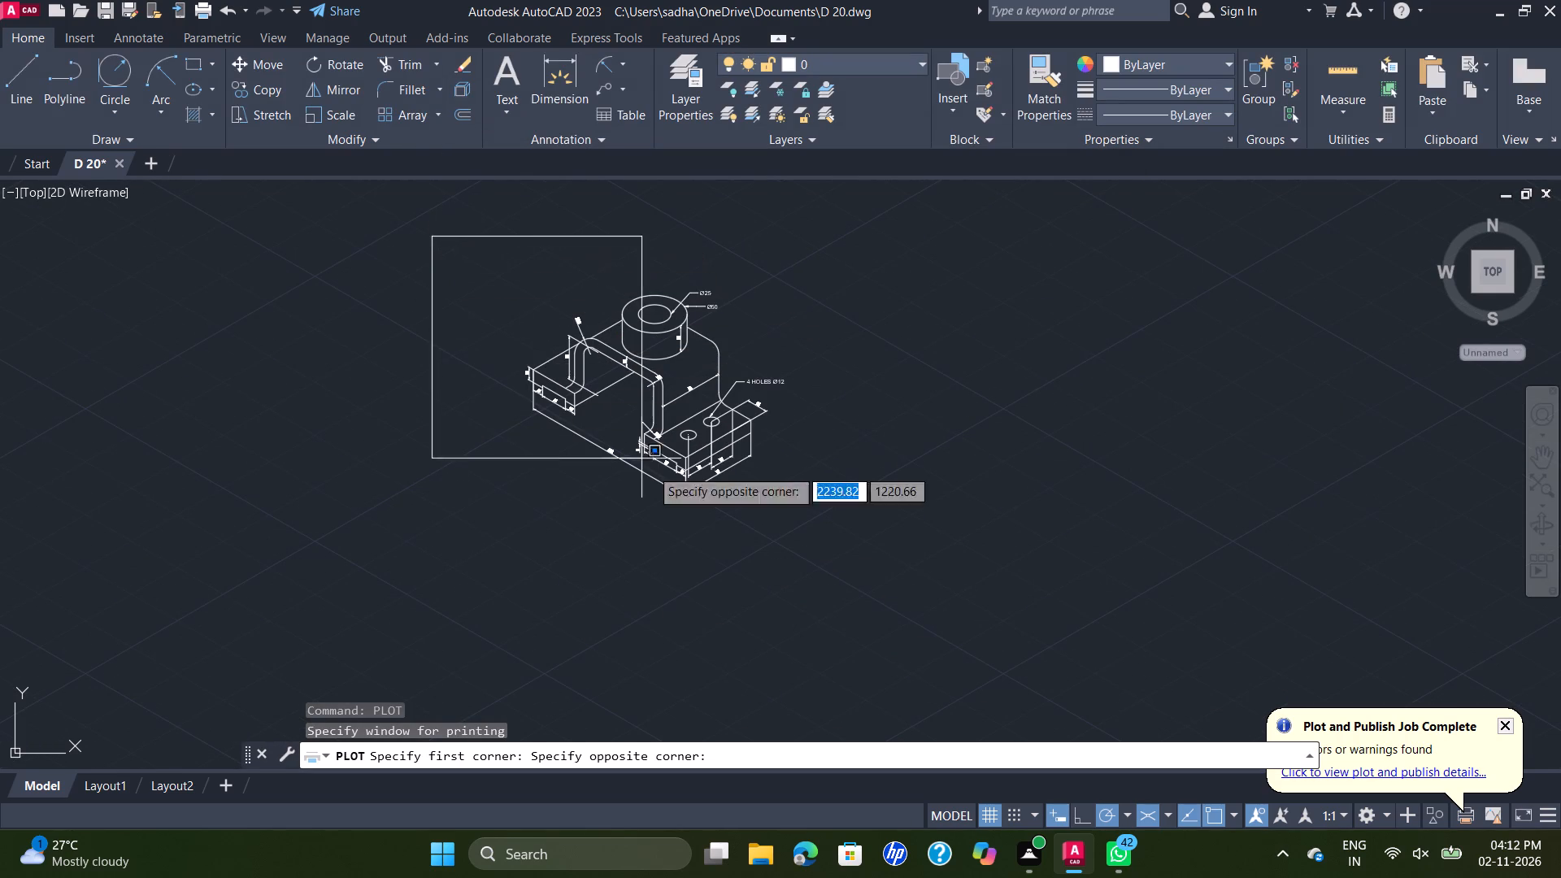
{"action": "left_click", "coordinate": [816, 549]}
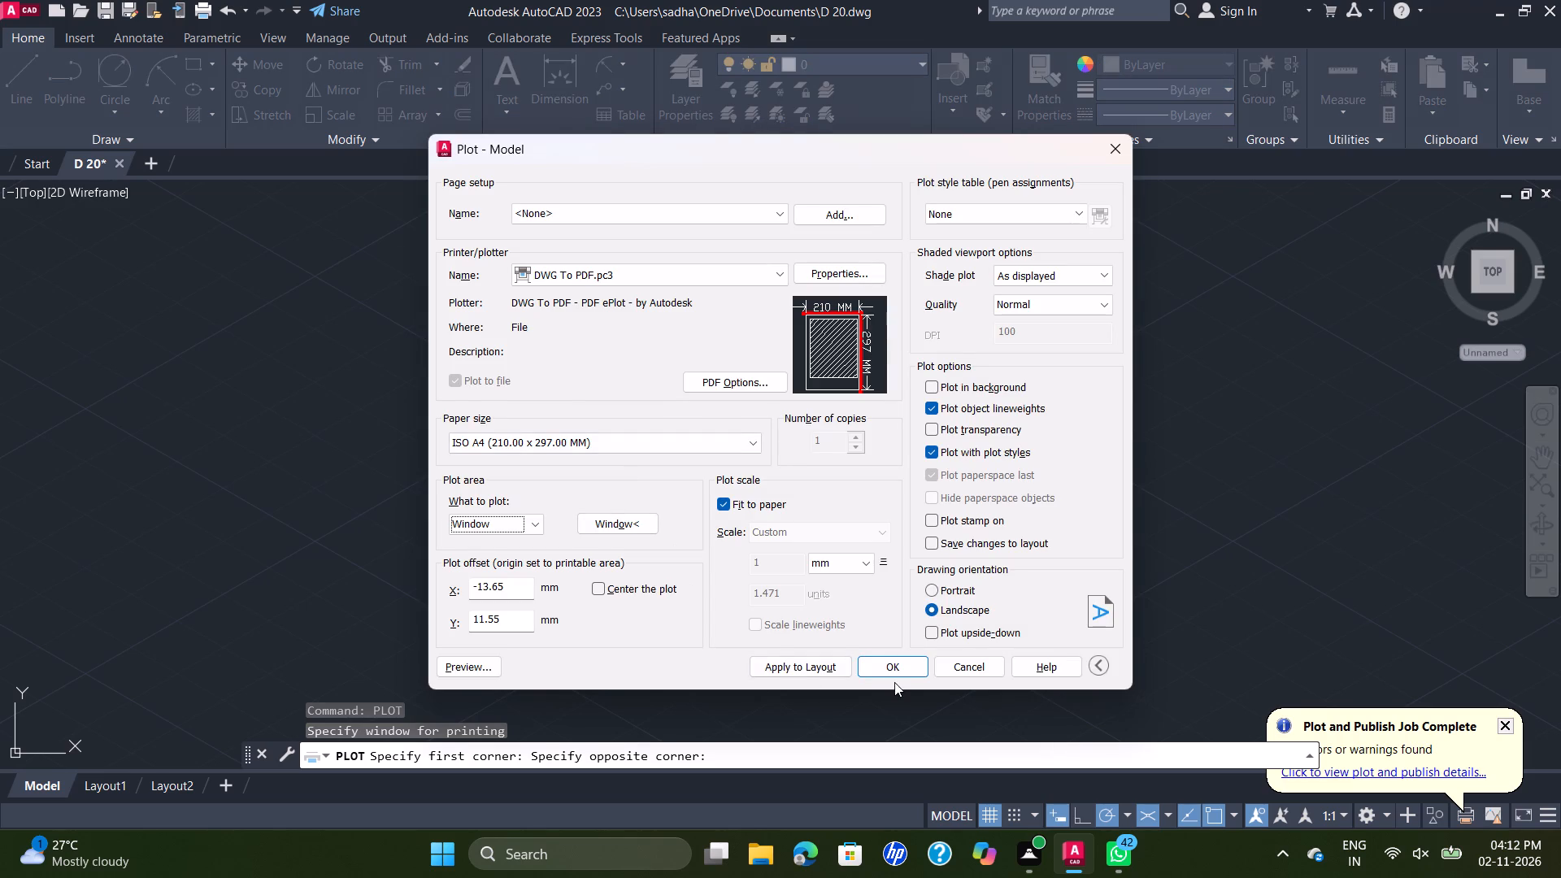
Plot the drawing to D 20-Model.pdf in the Documents folder and close the PDF viewer.
{"action": "left_click", "coordinate": [885, 666]}
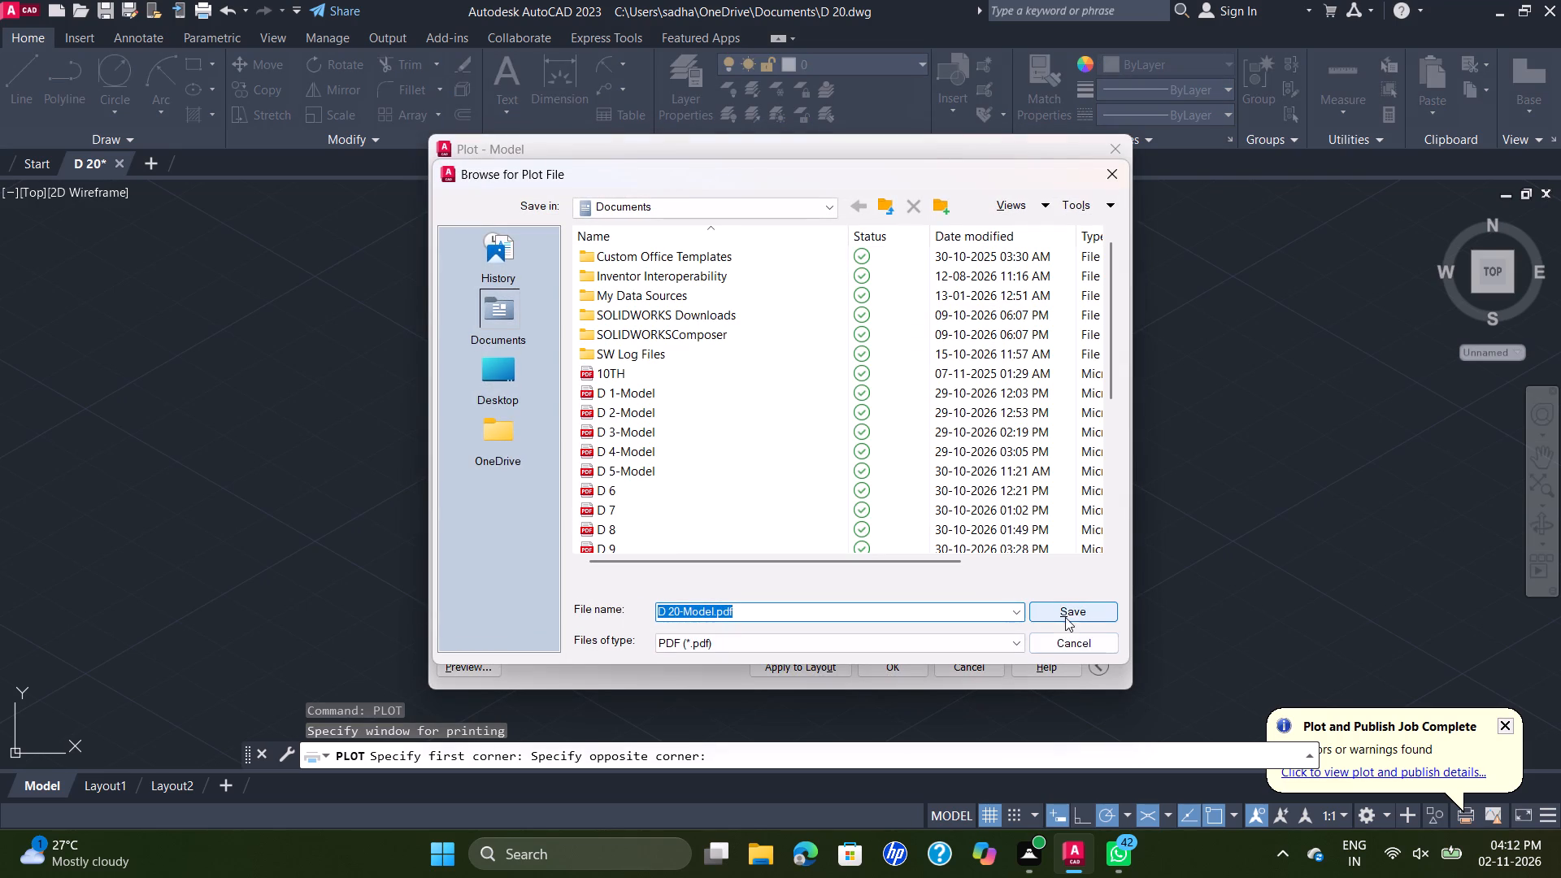
{"action": "left_click", "coordinate": [1068, 614]}
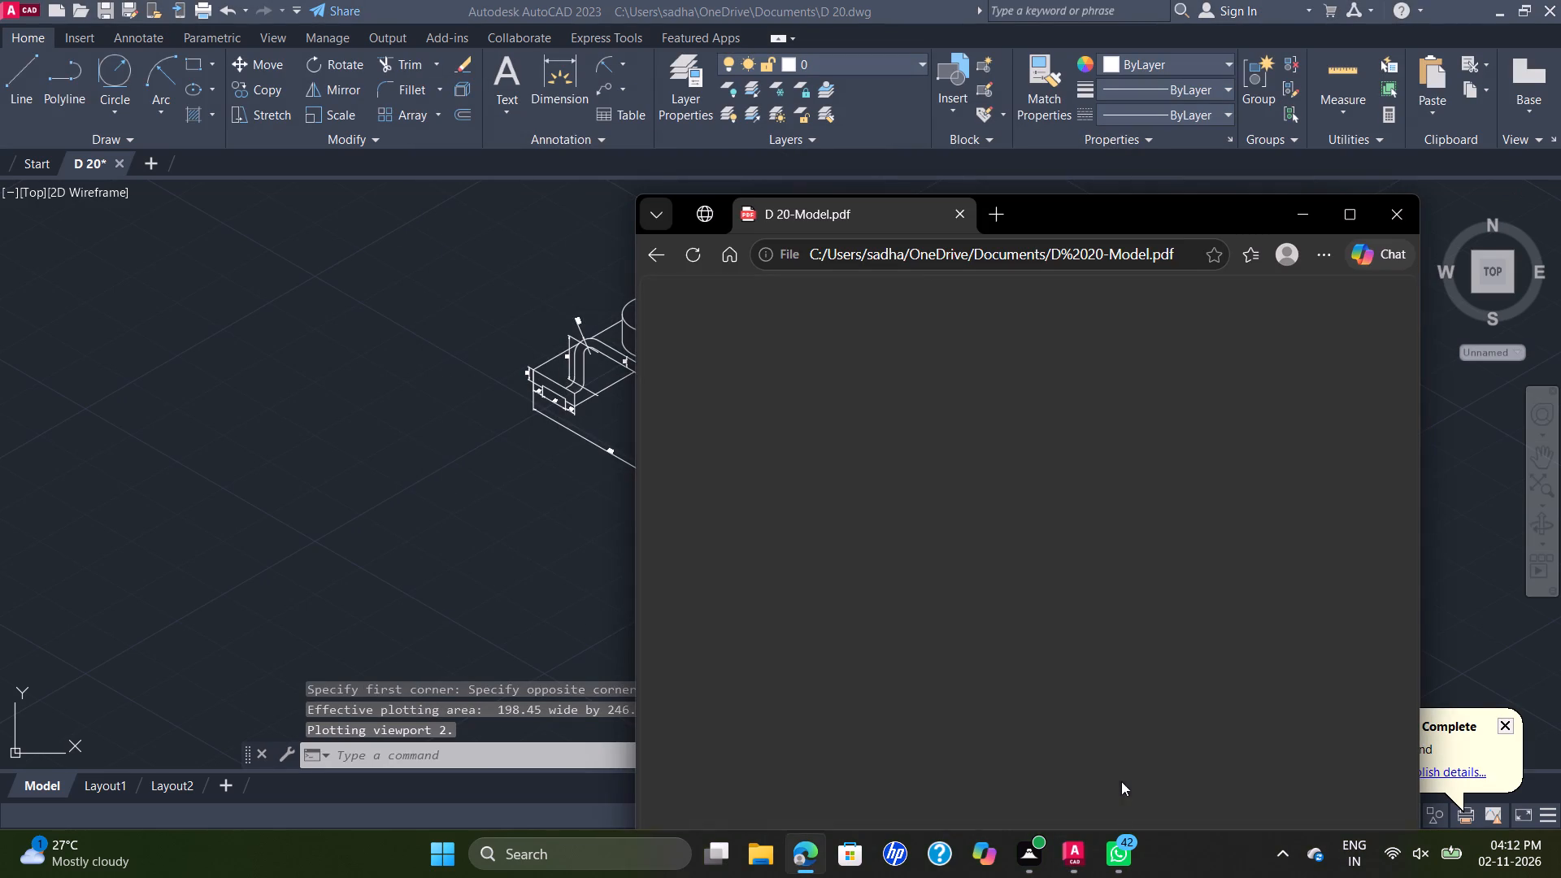
{"action": "left_click", "coordinate": [1385, 215]}
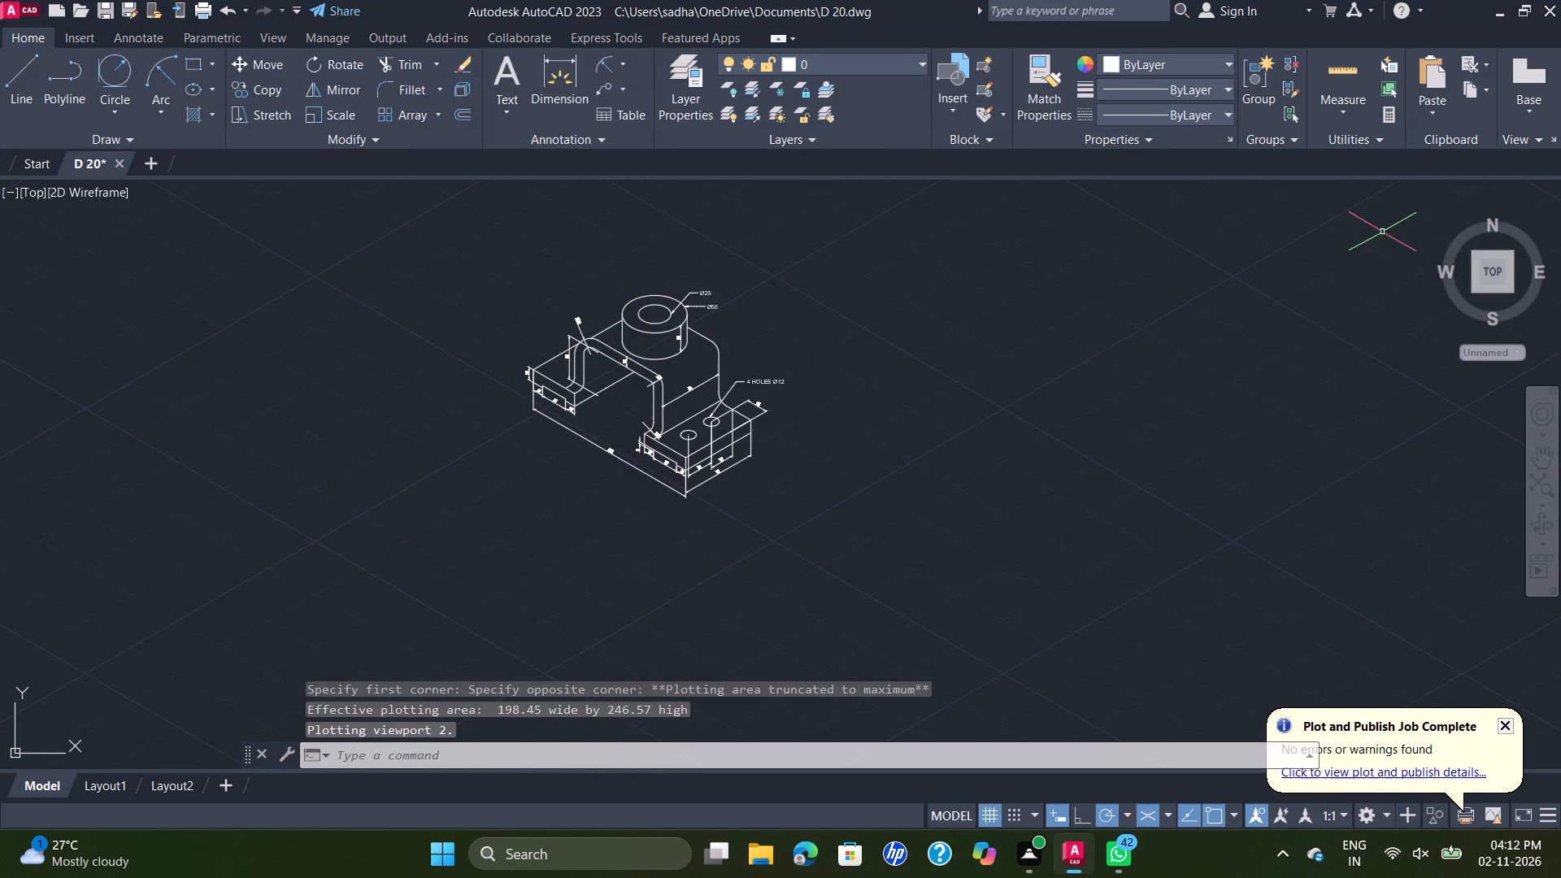